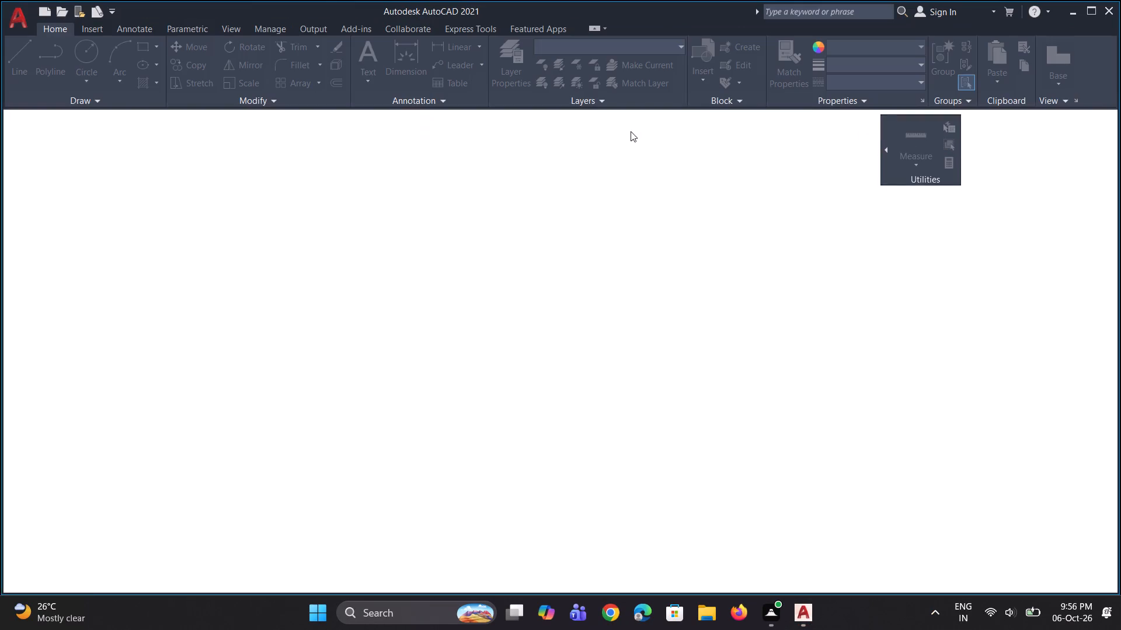
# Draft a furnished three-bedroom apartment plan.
# Start a new blank drawing.
pyautogui.click(249, 276)
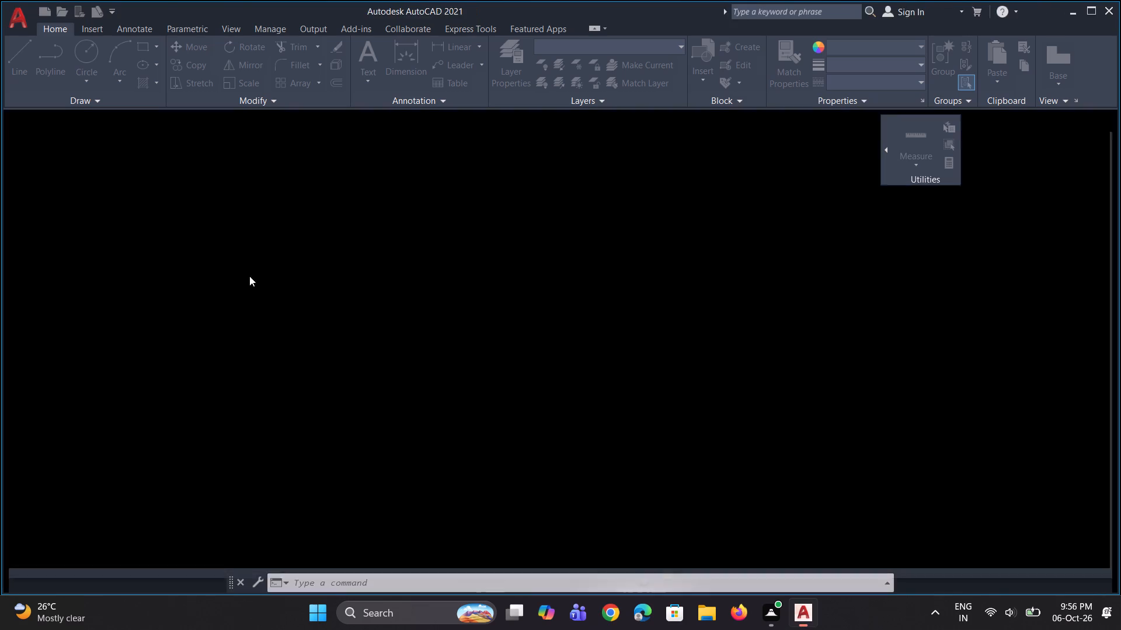
# Turn on command-history logging for the drawing with LOGFILEON.
pyautogui.scroll(-3, 236, 302)
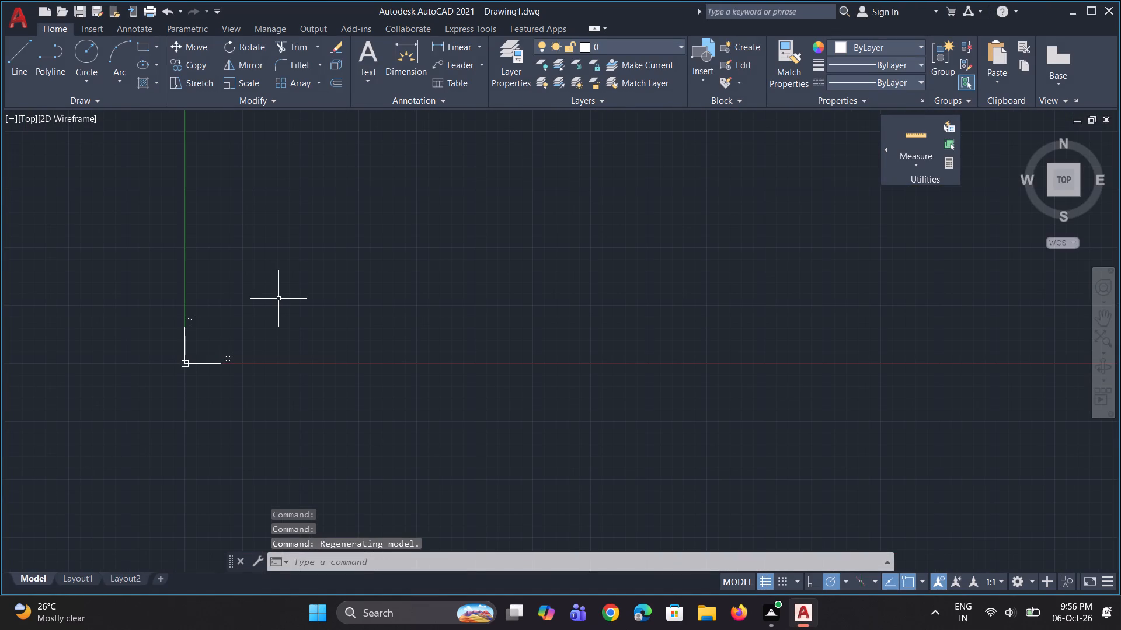
pyautogui.scroll(5, 278, 299)
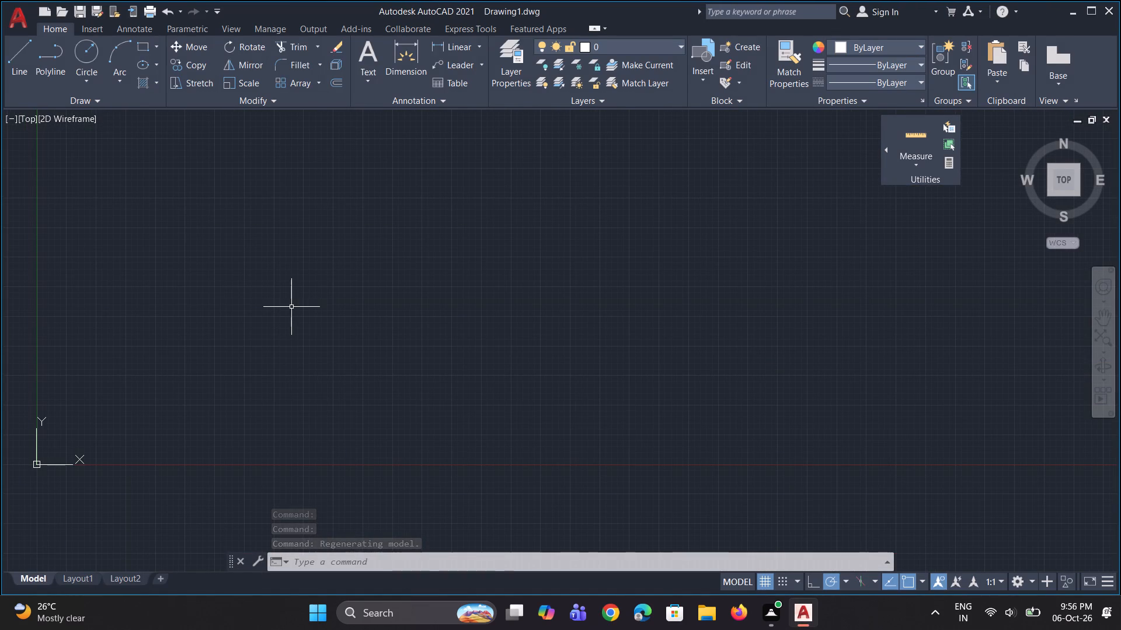
pyautogui.write('log')
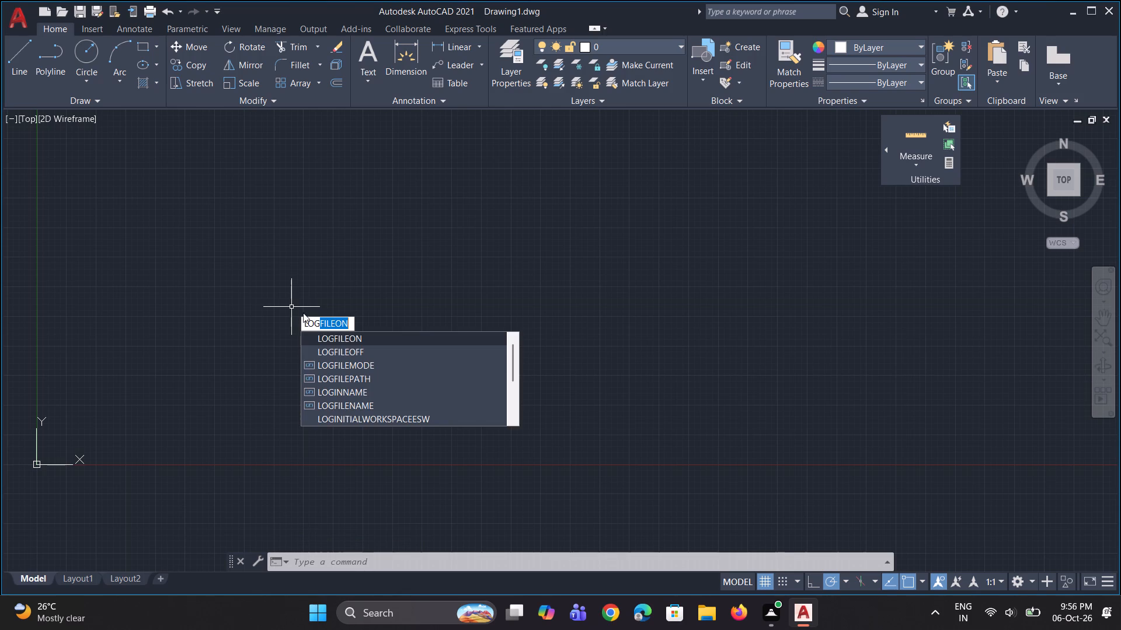
pyautogui.click(337, 342)
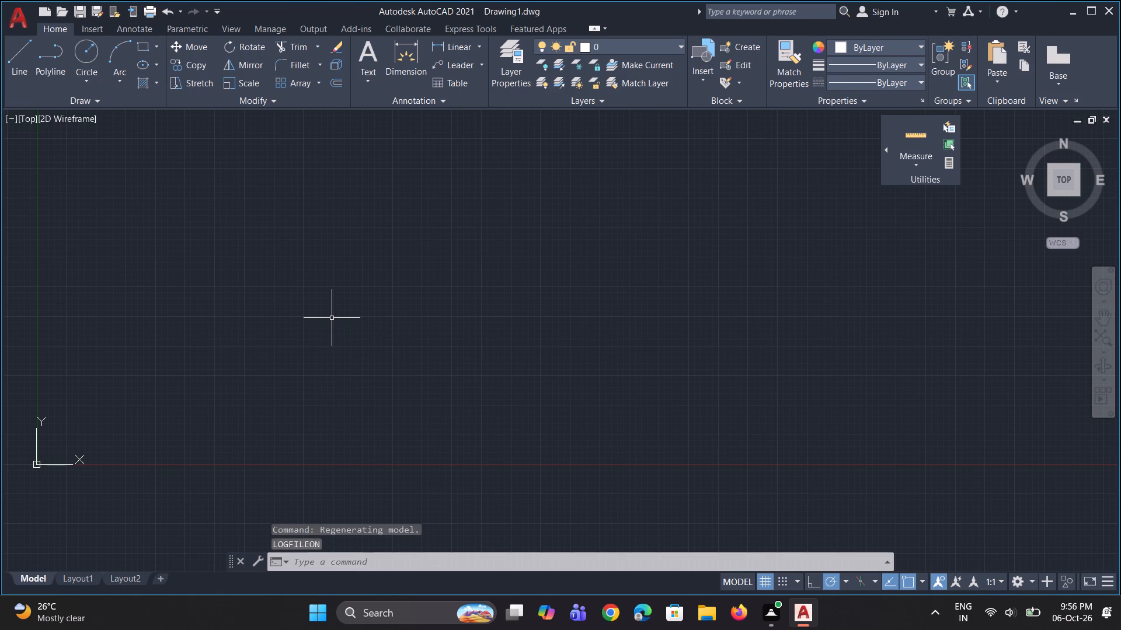
# Configure the drawing units to Engineering length type with 0'-0" precision.
pyautogui.press('u')
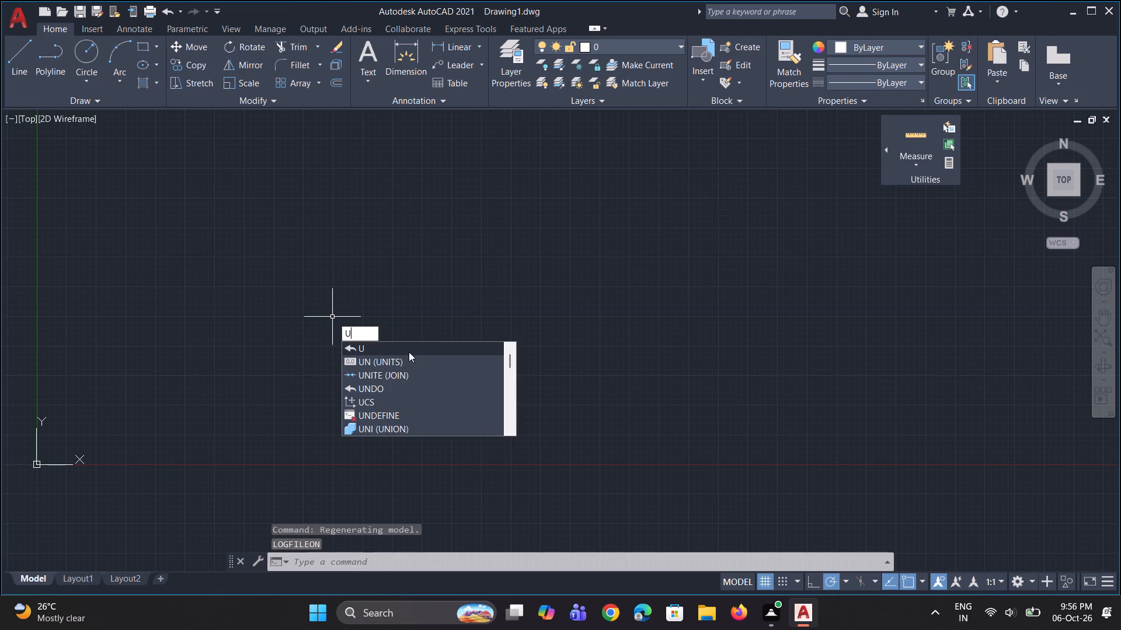
pyautogui.click(409, 358)
pyautogui.click(484, 203)
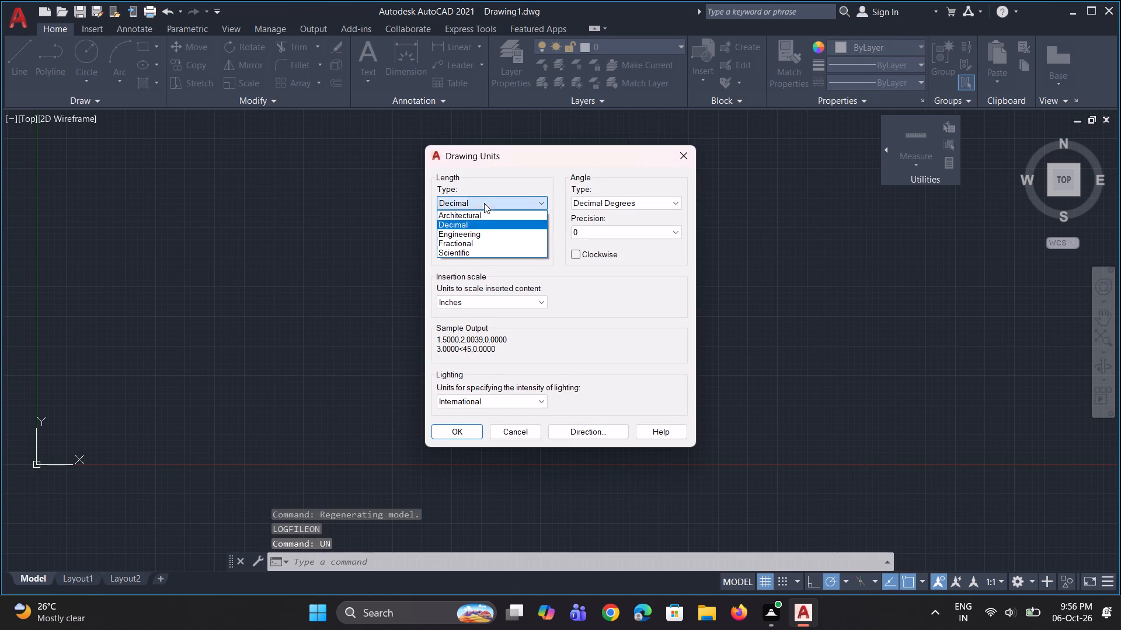
pyautogui.click(484, 235)
pyautogui.click(483, 238)
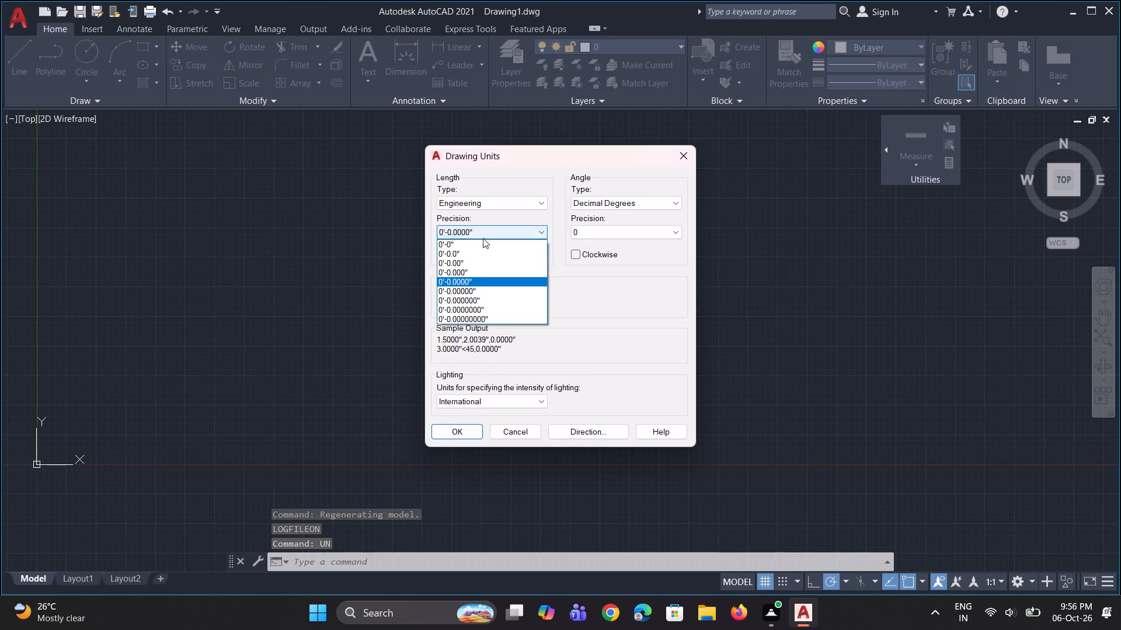
pyautogui.click(481, 246)
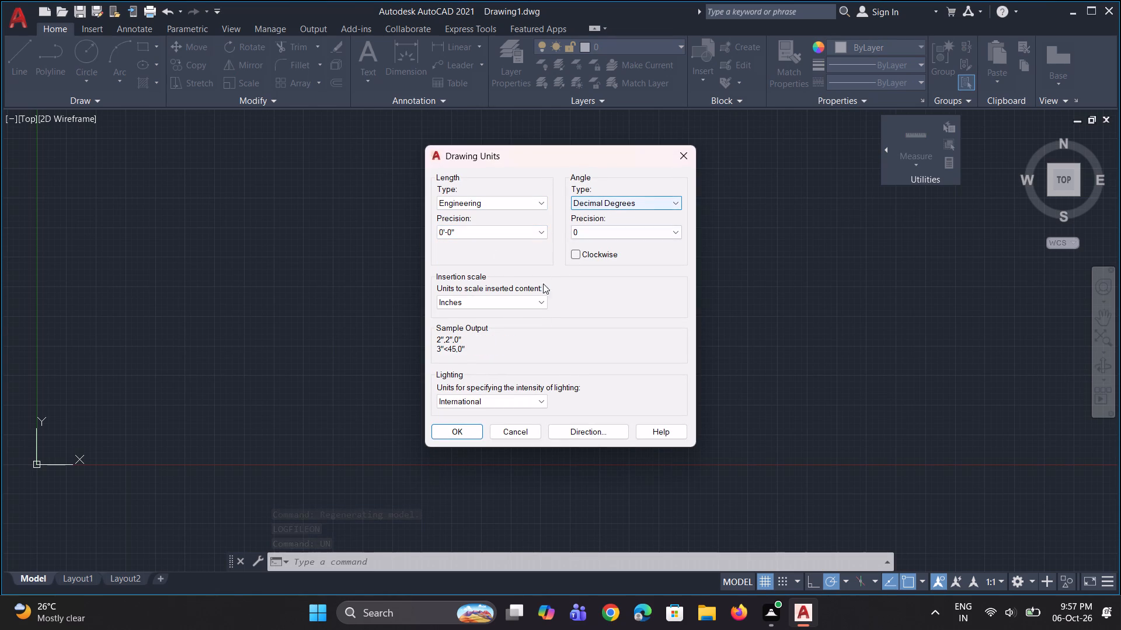
pyautogui.click(463, 438)
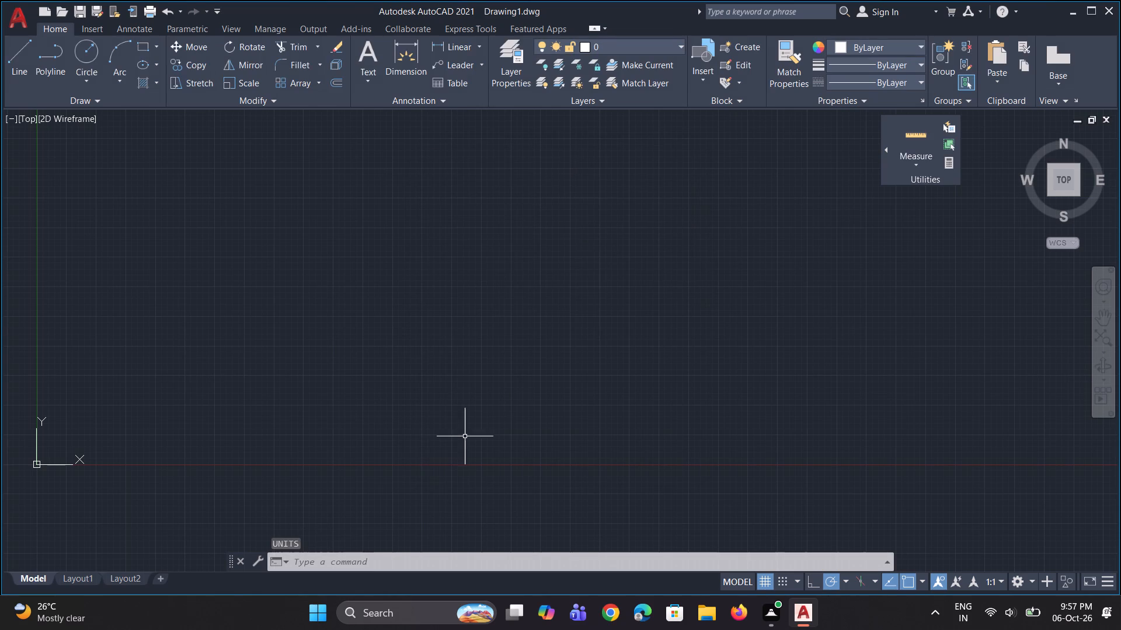
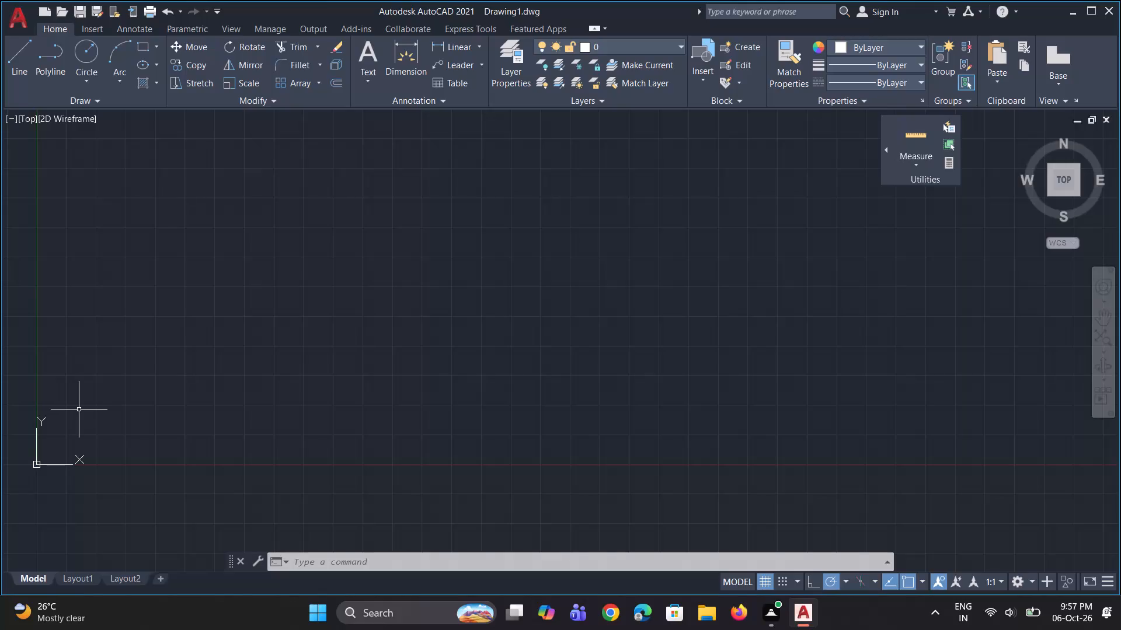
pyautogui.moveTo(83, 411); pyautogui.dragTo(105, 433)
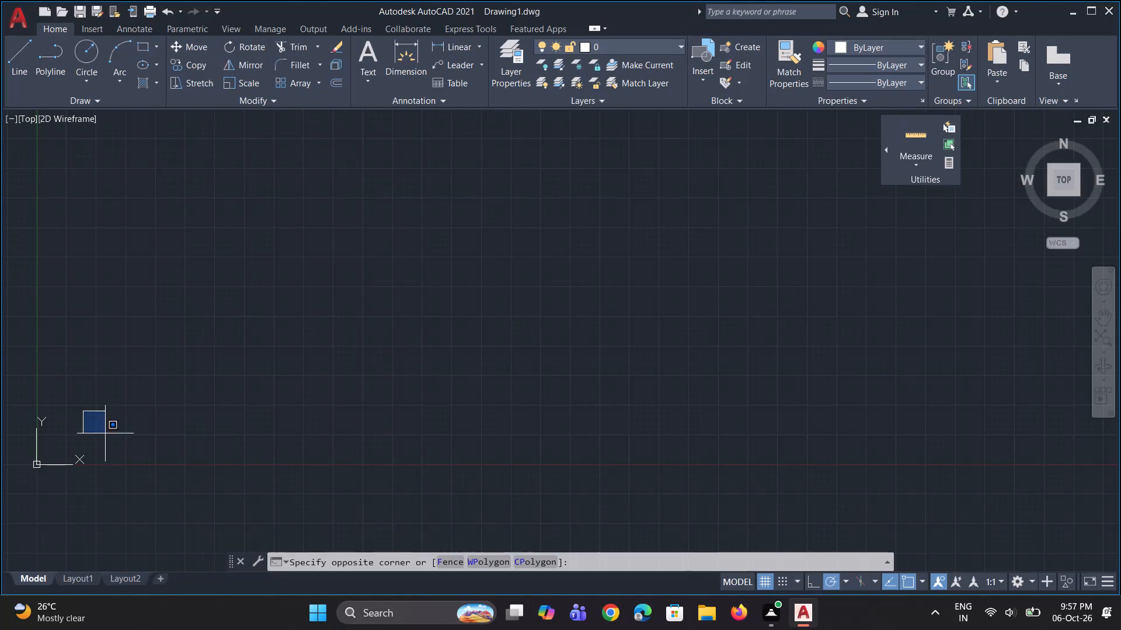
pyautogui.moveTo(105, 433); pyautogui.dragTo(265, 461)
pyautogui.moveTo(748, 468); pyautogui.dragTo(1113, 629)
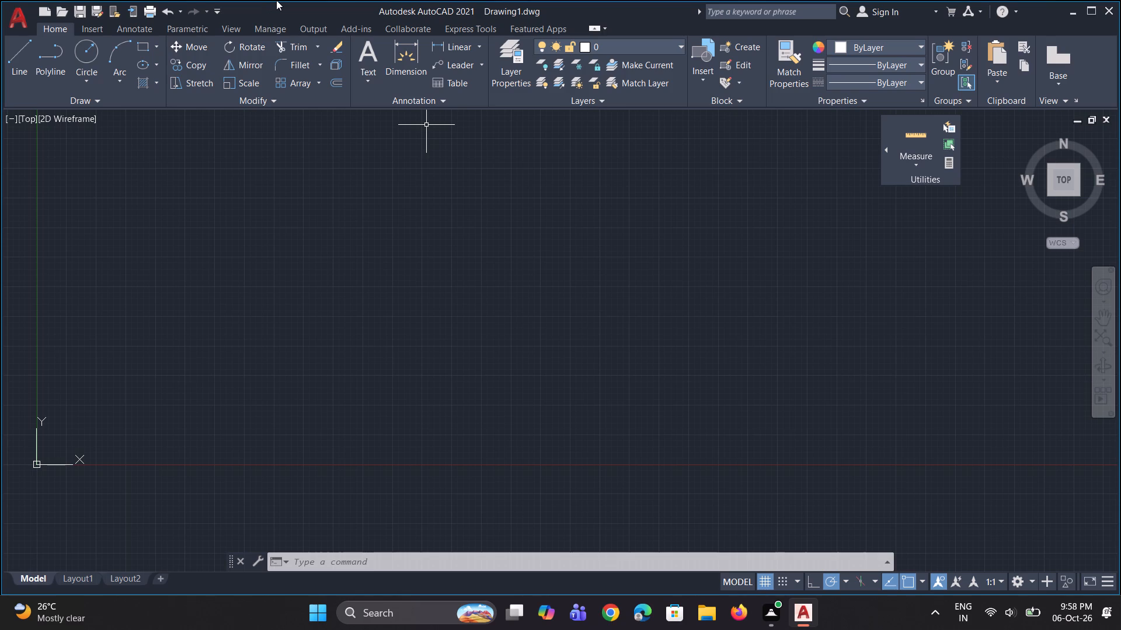
# Start a line with its first point in the empty drawing area above the X axis.
pyautogui.scroll(1, 238, 21)
pyautogui.scroll(-1, 271, 348)
pyautogui.scroll(1, 406, 409)
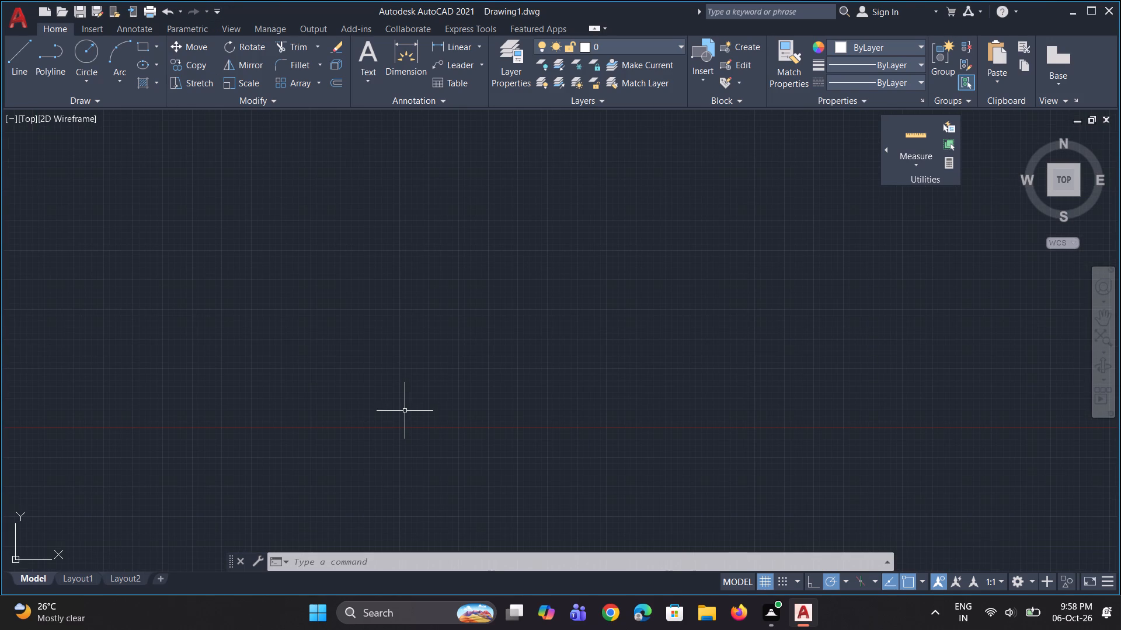
pyautogui.press('l')
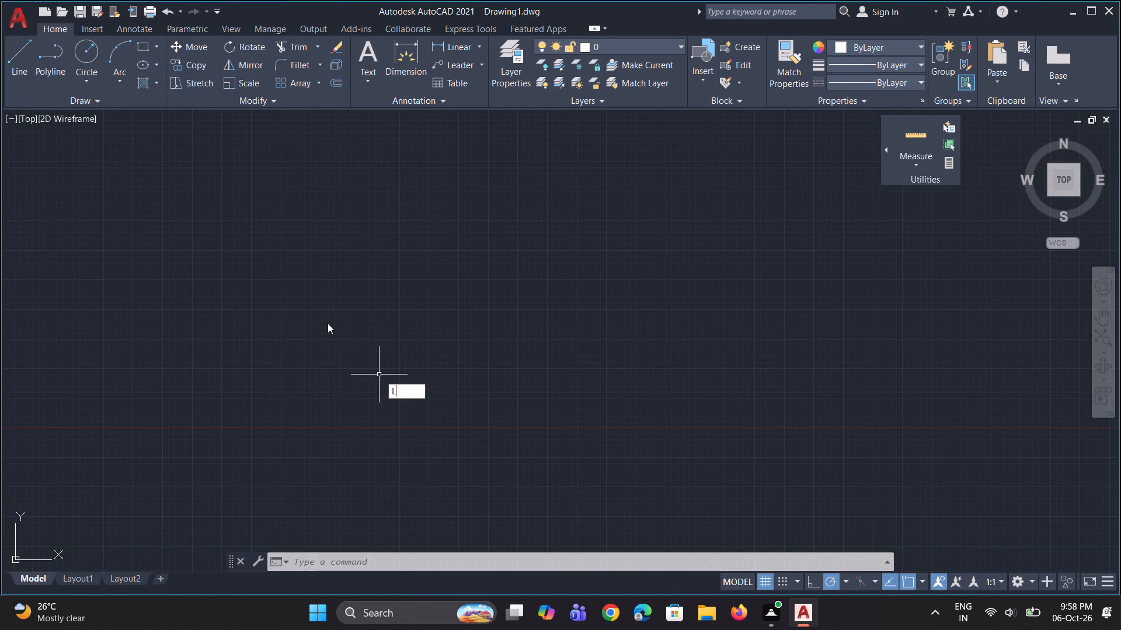
pyautogui.press('space')
pyautogui.click(311, 260)
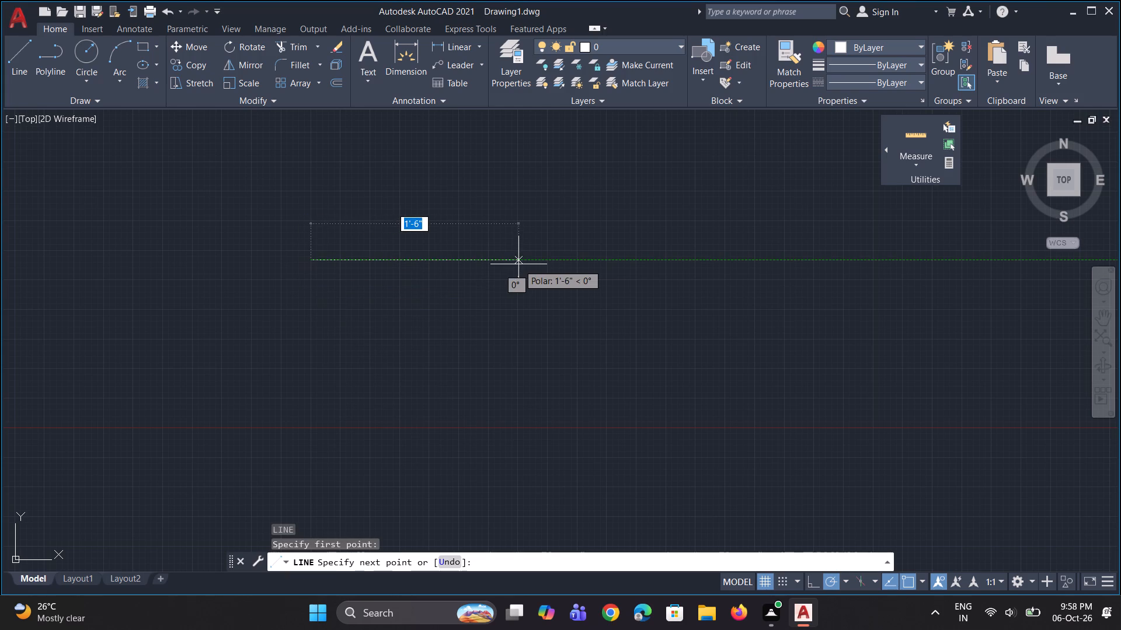
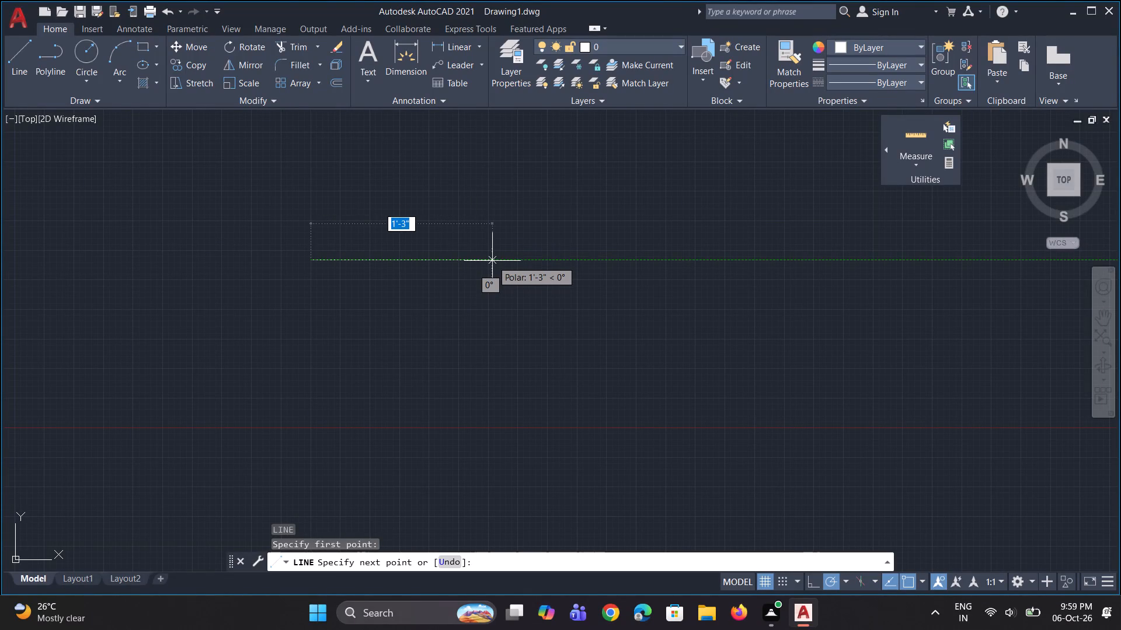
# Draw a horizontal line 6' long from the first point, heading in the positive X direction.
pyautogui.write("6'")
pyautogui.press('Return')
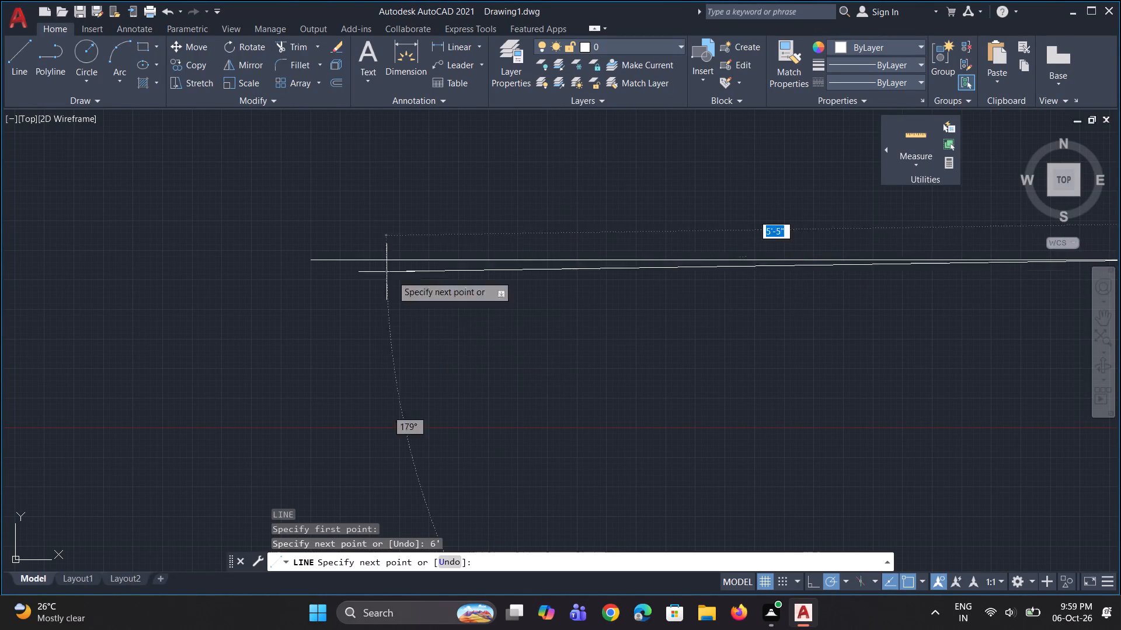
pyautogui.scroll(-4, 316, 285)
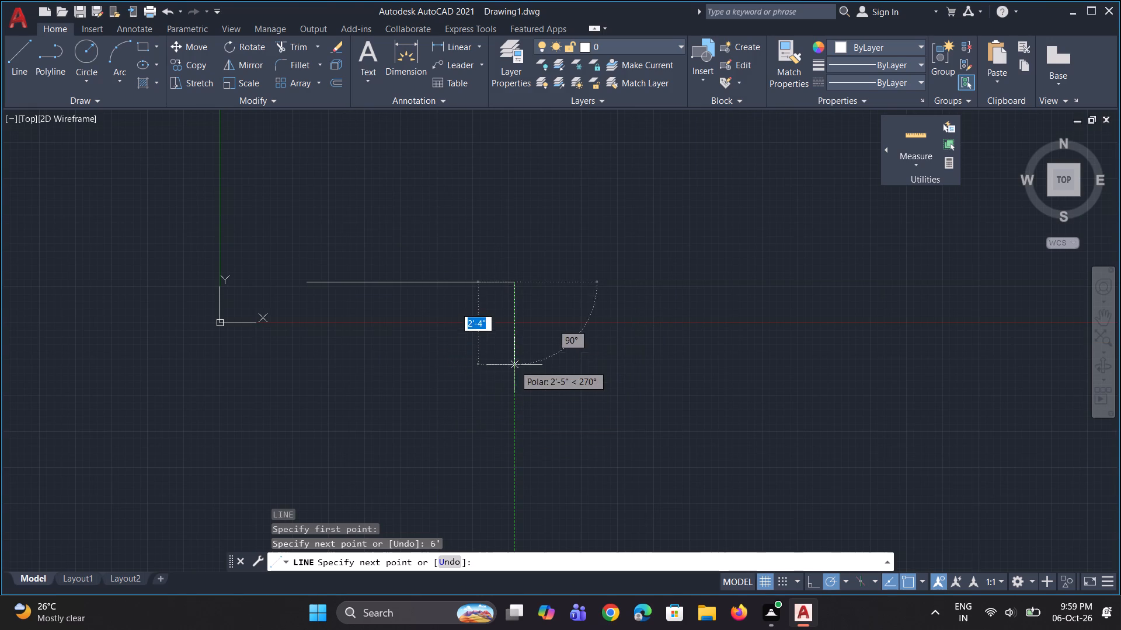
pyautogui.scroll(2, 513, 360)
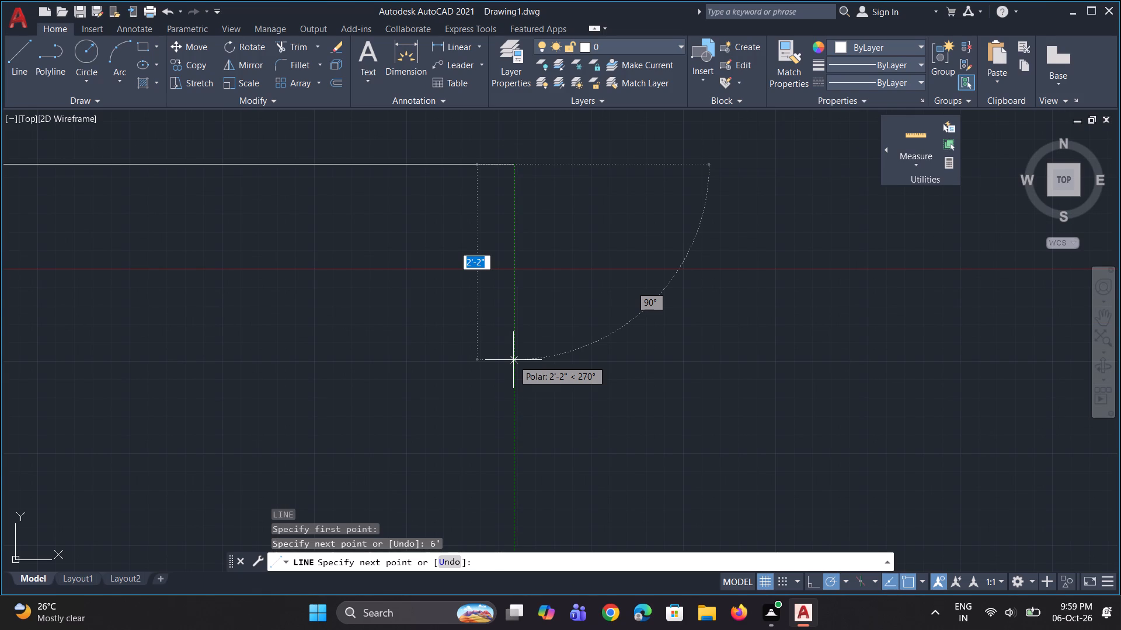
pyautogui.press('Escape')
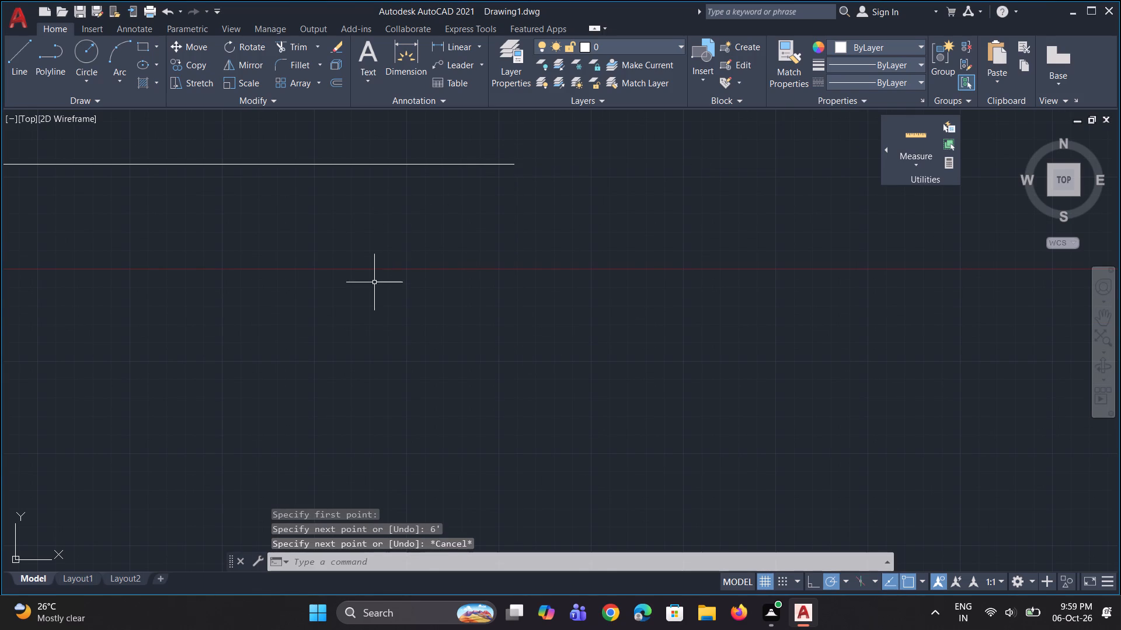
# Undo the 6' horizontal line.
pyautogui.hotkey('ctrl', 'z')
# Draw three connected lines near the origin, open at the bottom: 13' up, 11' to the right and 13' down.
pyautogui.scroll(-3, 324, 331)
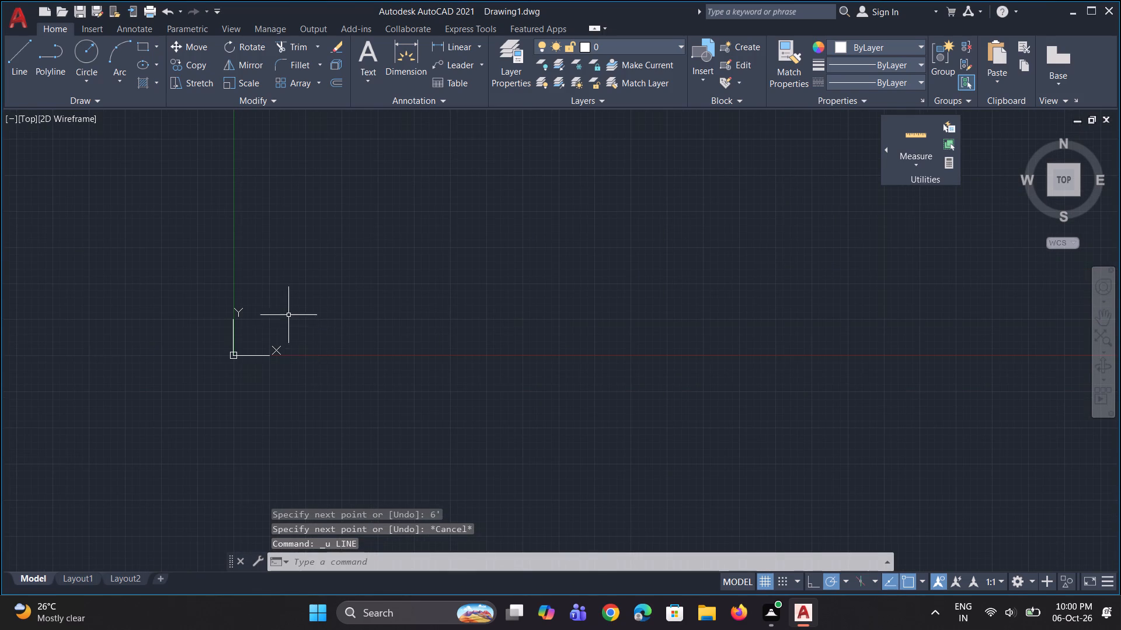
pyautogui.scroll(1, 288, 312)
pyautogui.press('l')
pyautogui.press('space')
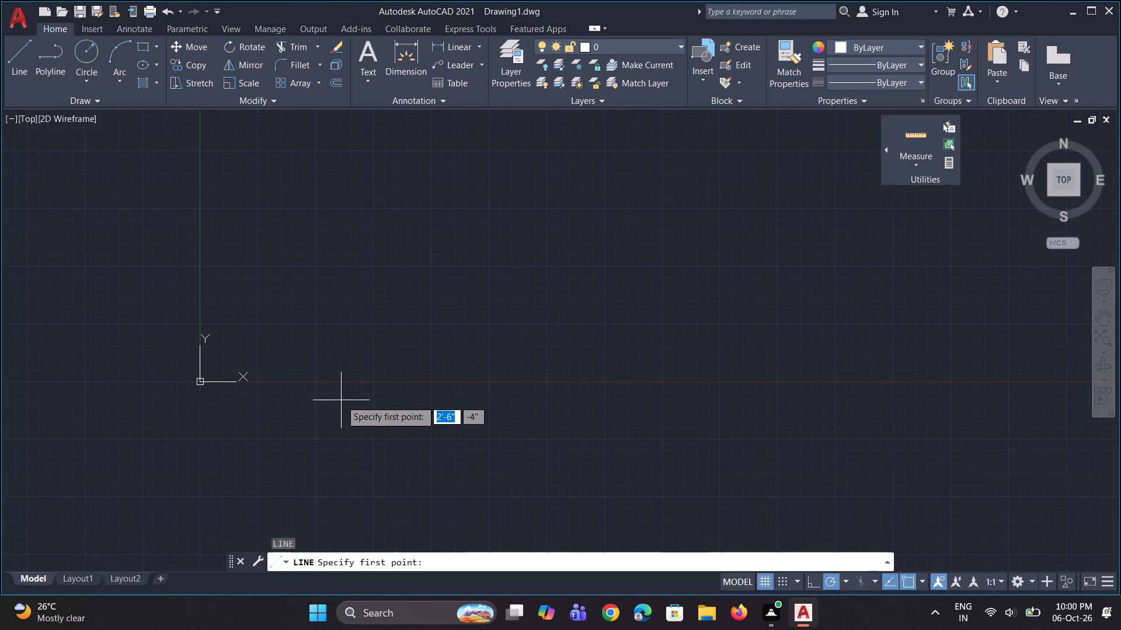
pyautogui.click(390, 435)
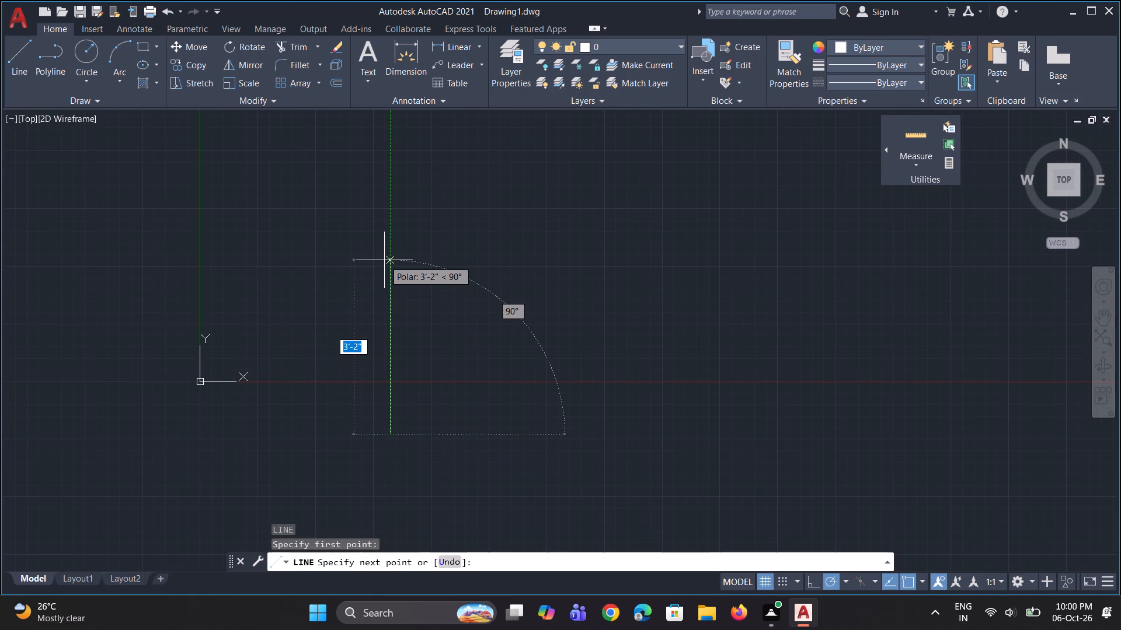
pyautogui.write("13'")
pyautogui.press('Return')
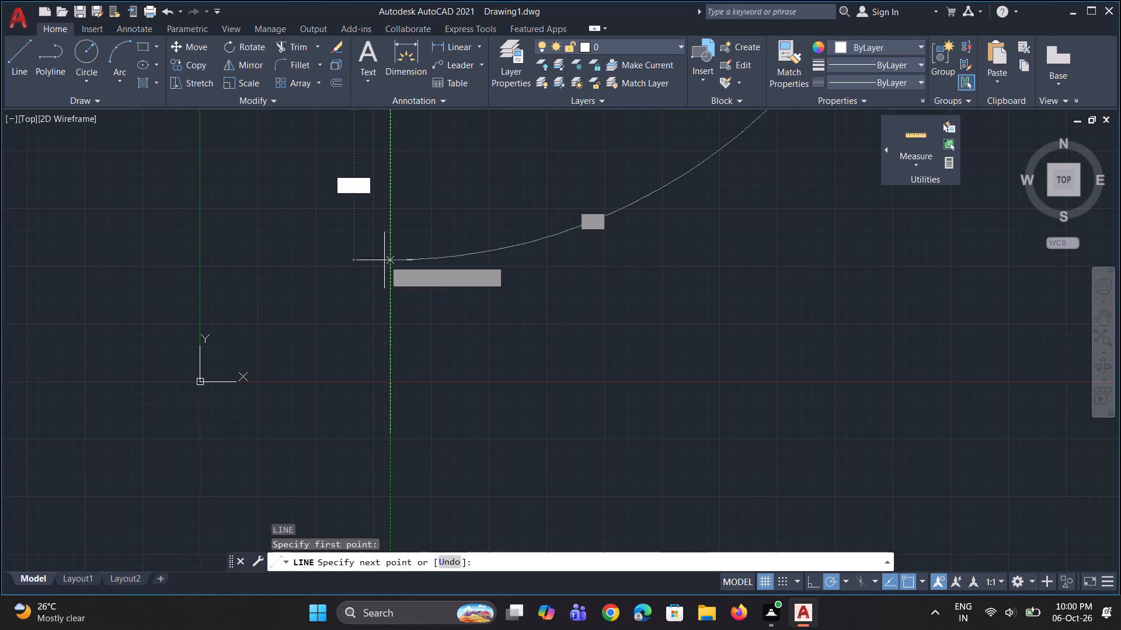
pyautogui.scroll(-11, 457, 544)
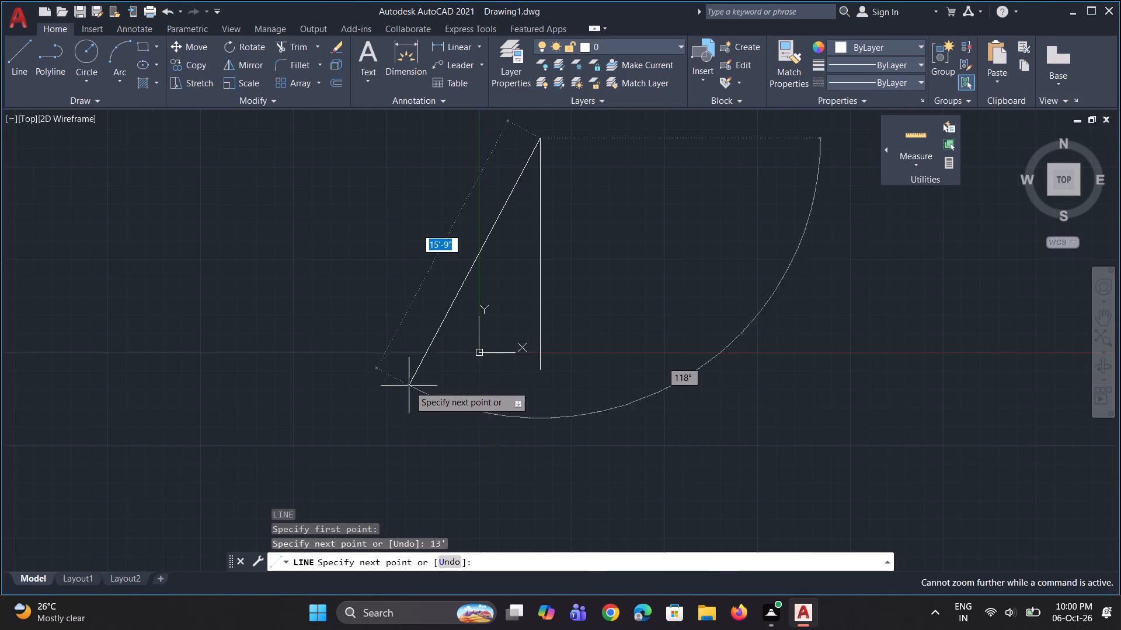
pyautogui.write("11'")
pyautogui.press('Return')
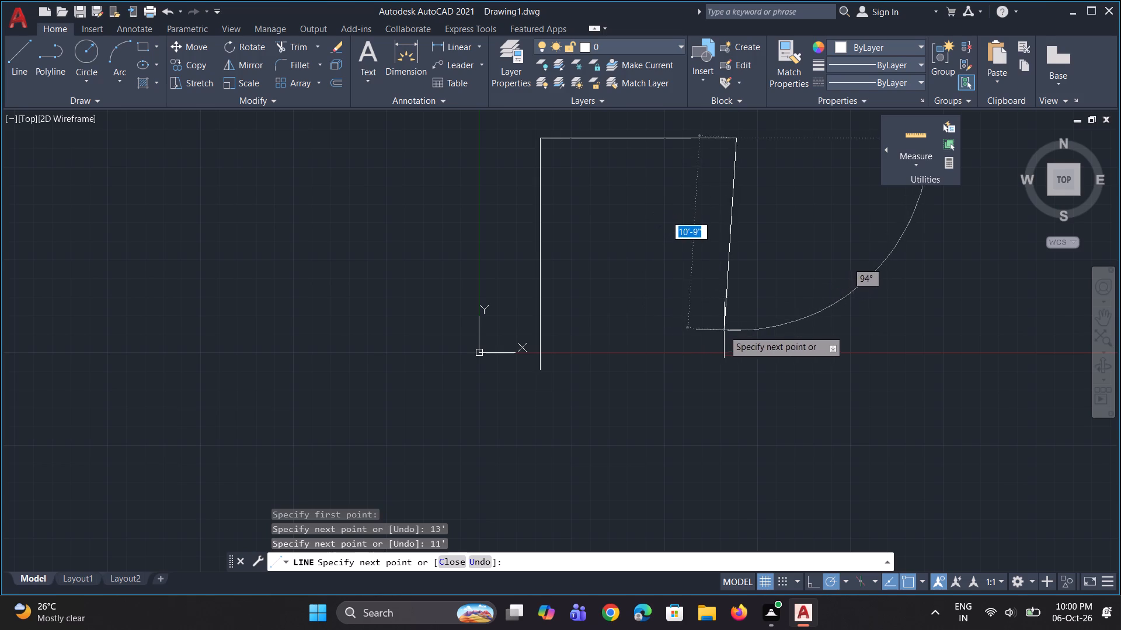
pyautogui.write("13'")
pyautogui.press('Return')
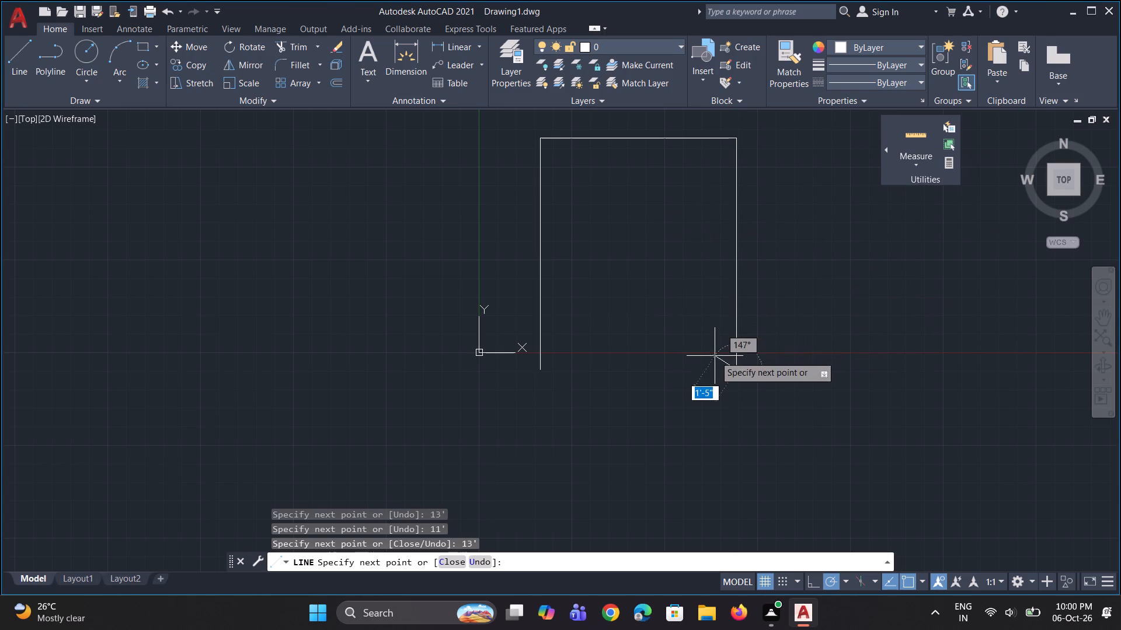
pyautogui.press('Escape')
# Offset the left vertical line and the top horizontal line outward by 9".
pyautogui.press('o')
pyautogui.write('f')
pyautogui.press('space')
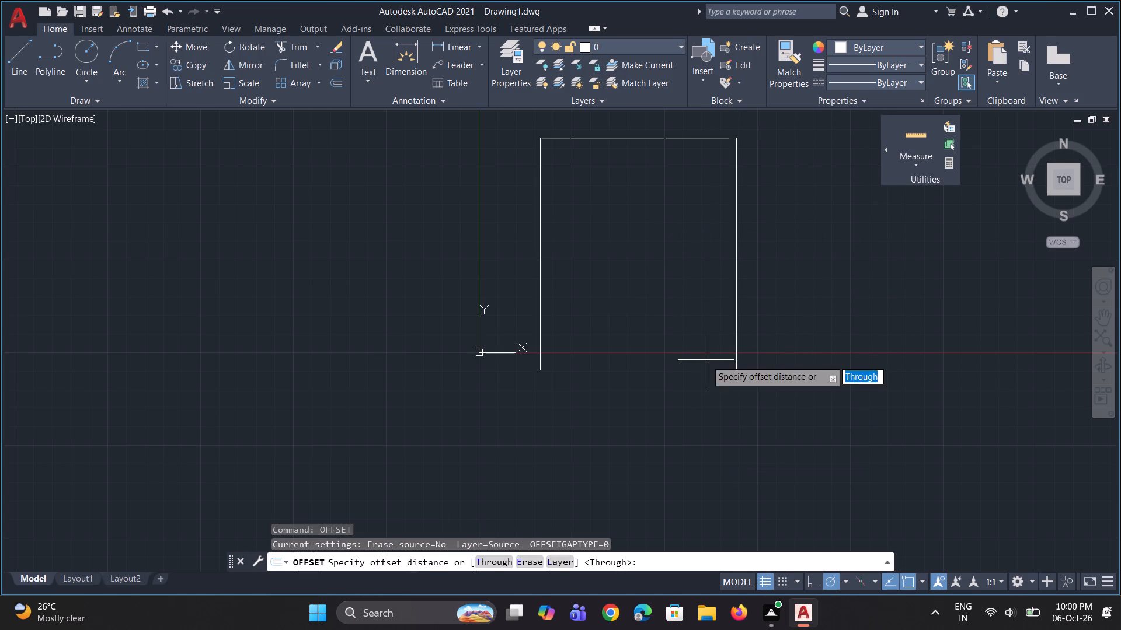
pyautogui.press('9')
pyautogui.hotkey('shift', '"')
pyautogui.press('Return')
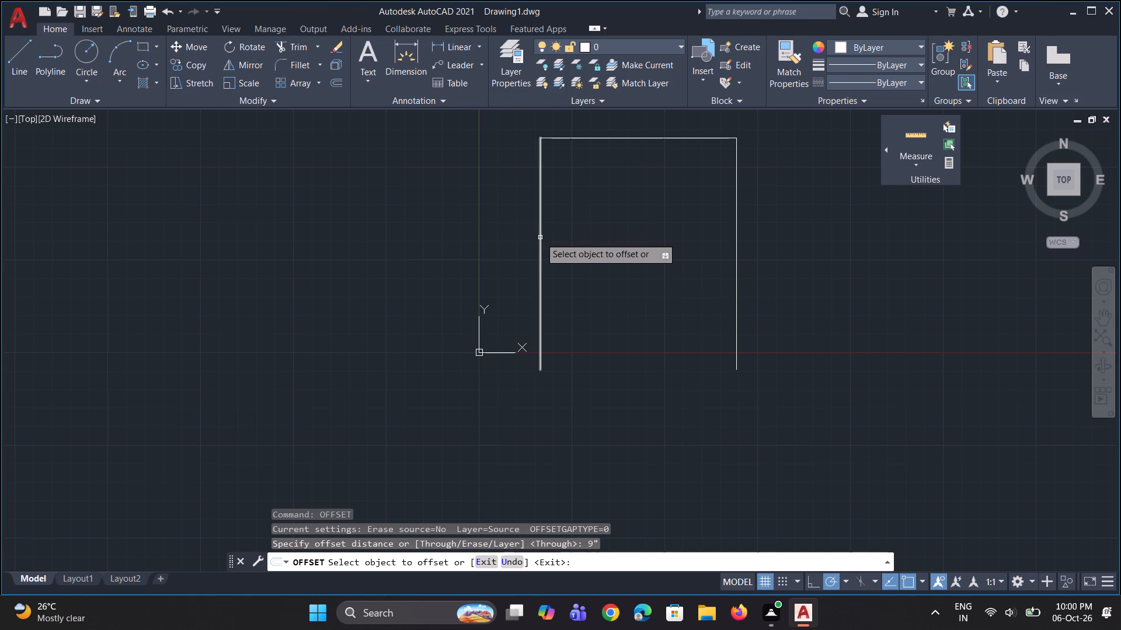
pyautogui.click(540, 237)
pyautogui.click(472, 240)
pyautogui.click(595, 138)
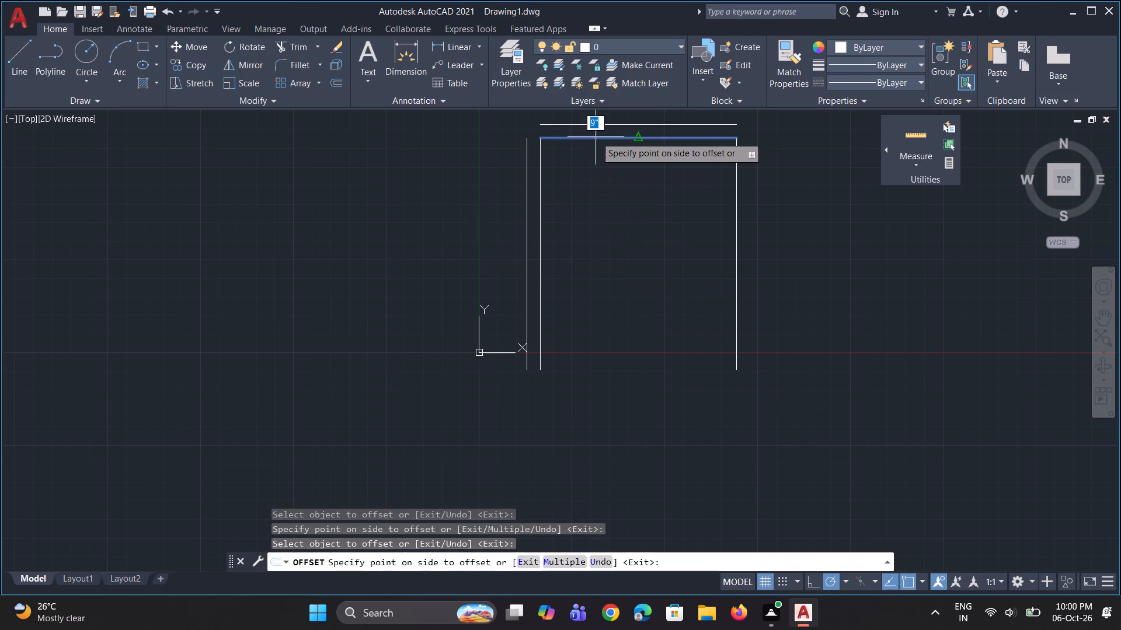
pyautogui.moveTo(596, 136); pyautogui.dragTo(590, 145)
pyautogui.scroll(-1, 259, 432)
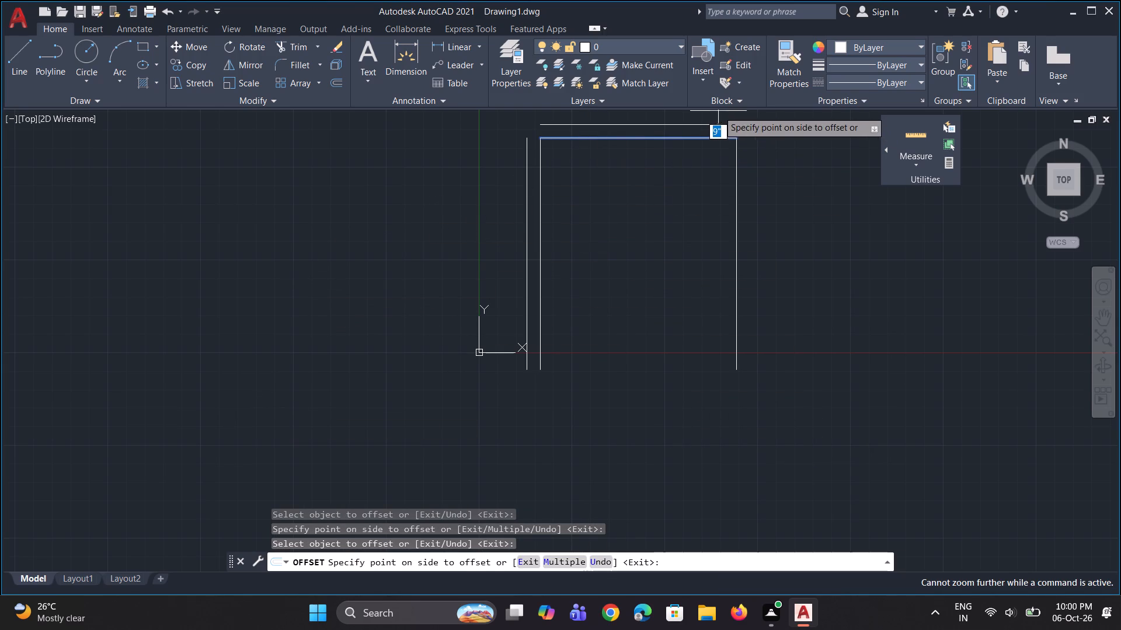
pyautogui.click(717, 108)
pyautogui.click(650, 120)
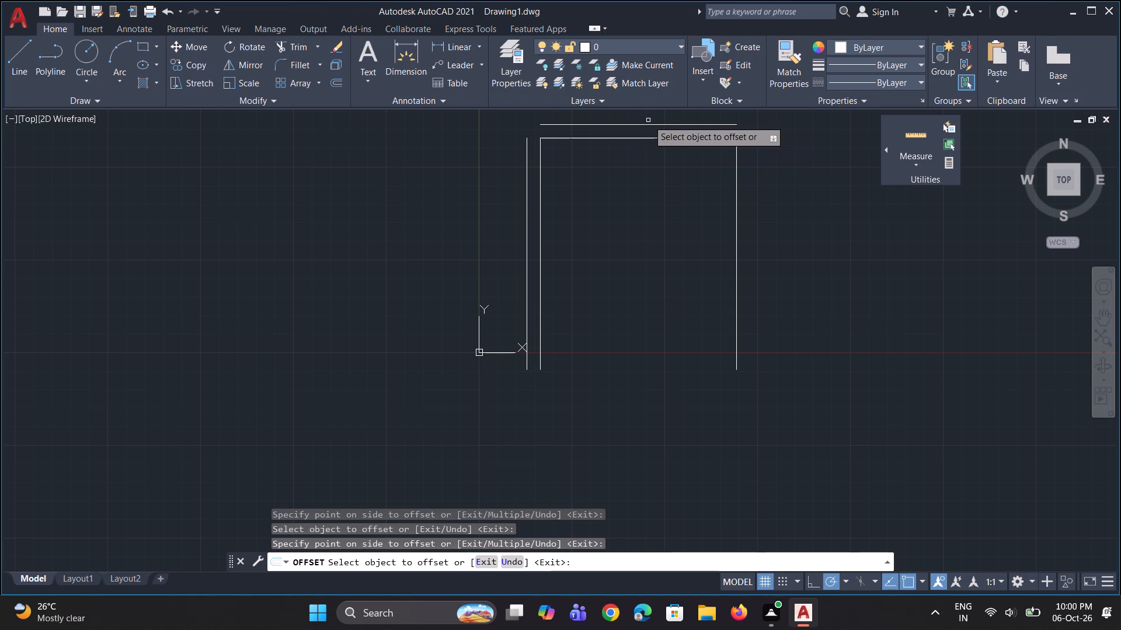
pyautogui.scroll(-2, 245, 380)
pyautogui.scroll(-2, 634, 256)
pyautogui.scroll(-4, 511, 272)
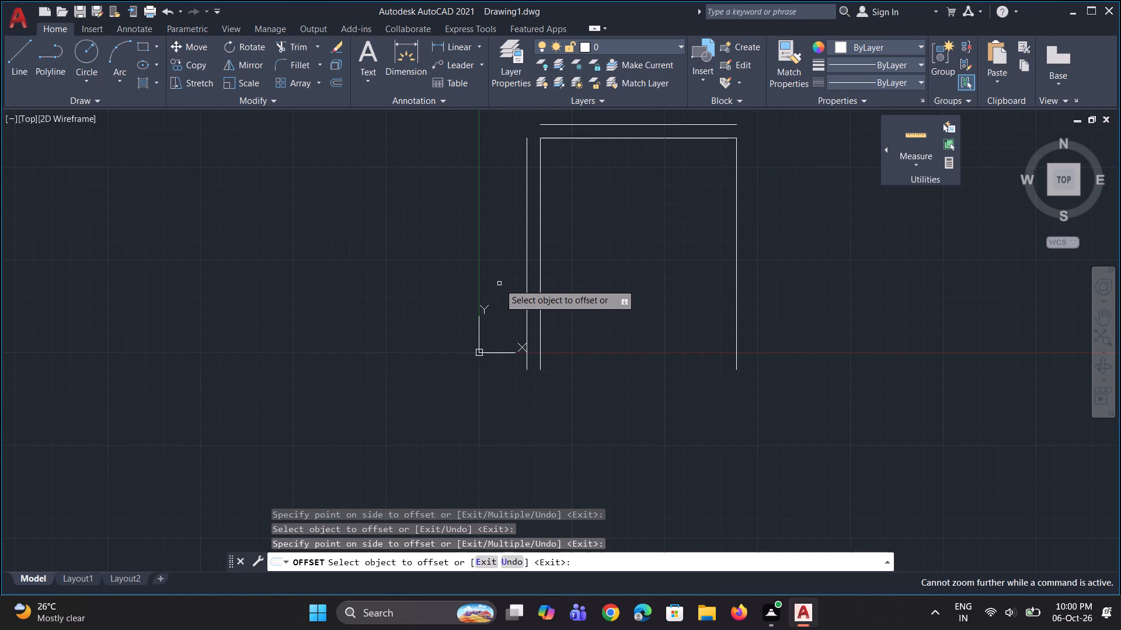
pyautogui.press('Escape')
pyautogui.scroll(-3, 534, 327)
pyautogui.scroll(2, 598, 287)
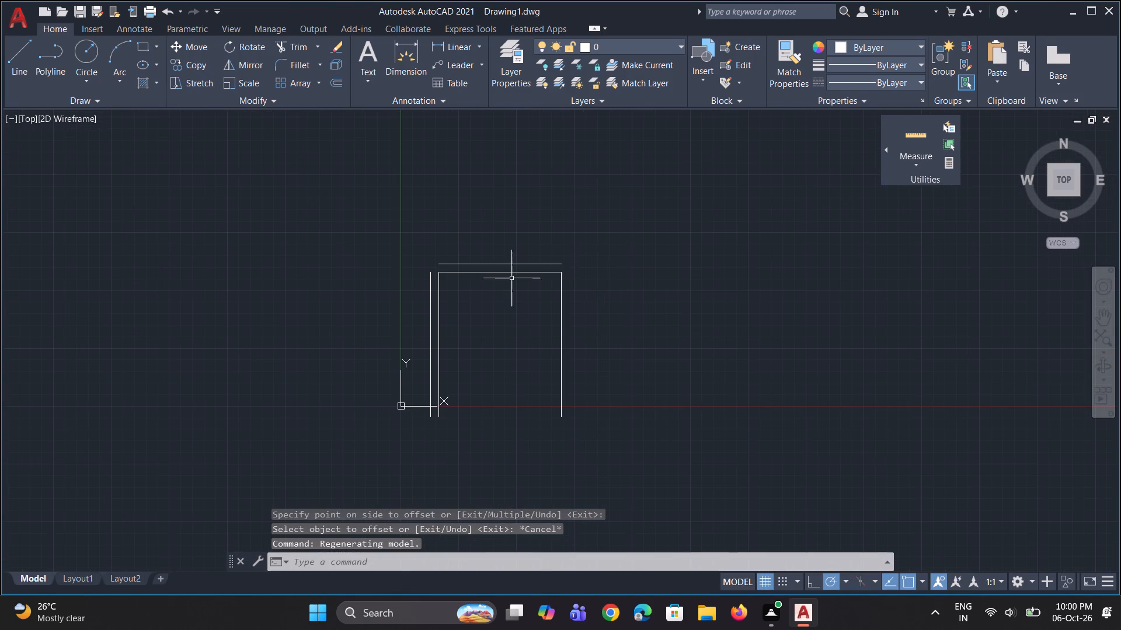
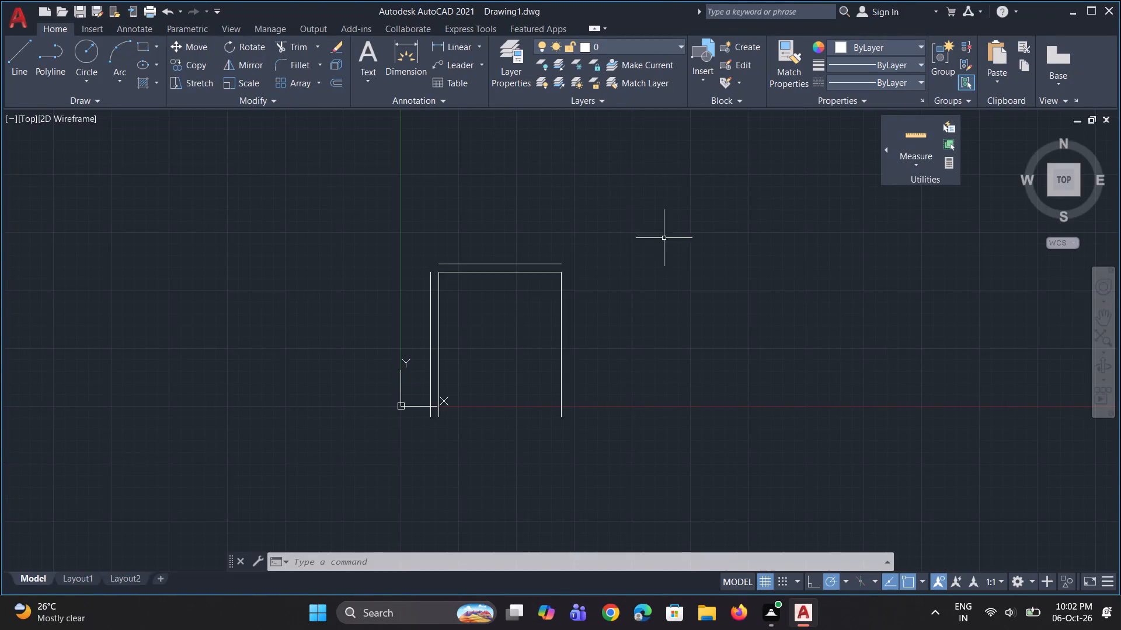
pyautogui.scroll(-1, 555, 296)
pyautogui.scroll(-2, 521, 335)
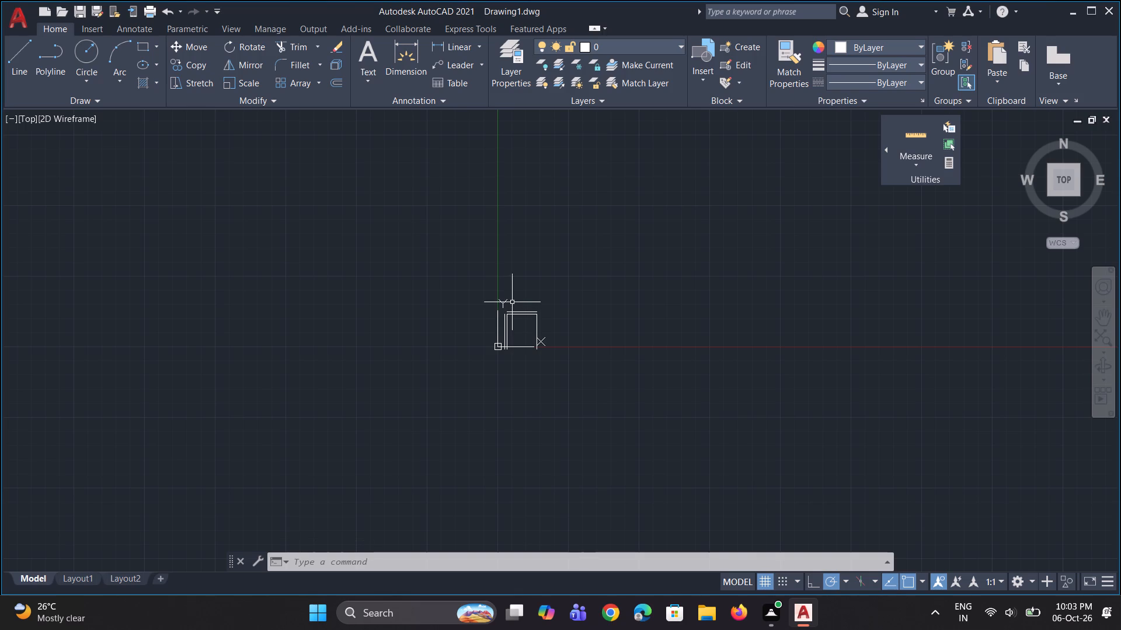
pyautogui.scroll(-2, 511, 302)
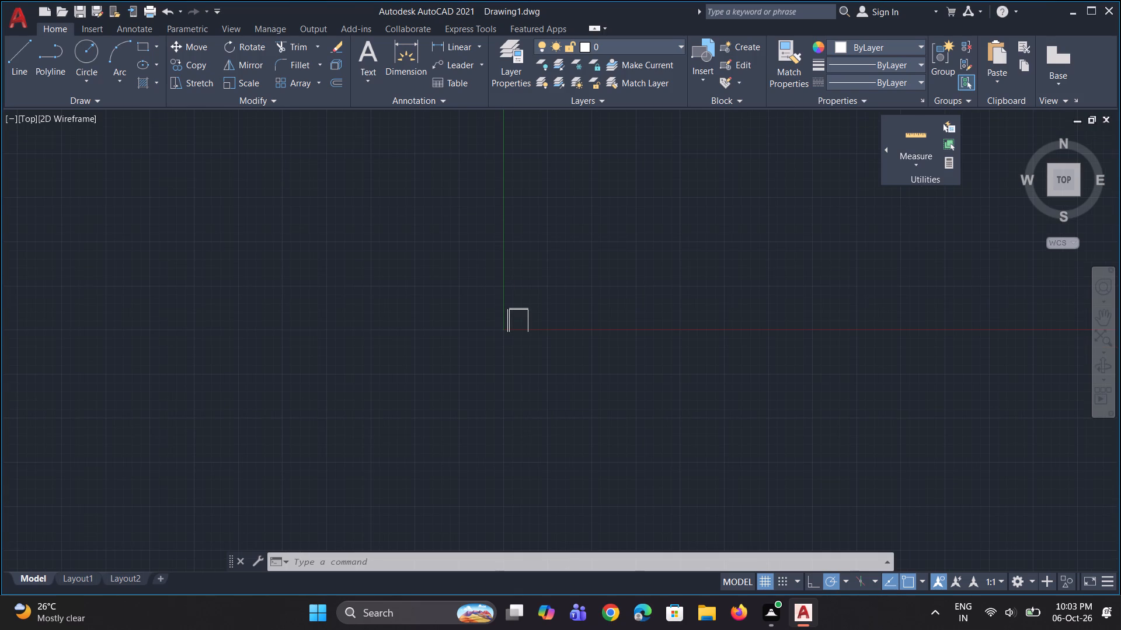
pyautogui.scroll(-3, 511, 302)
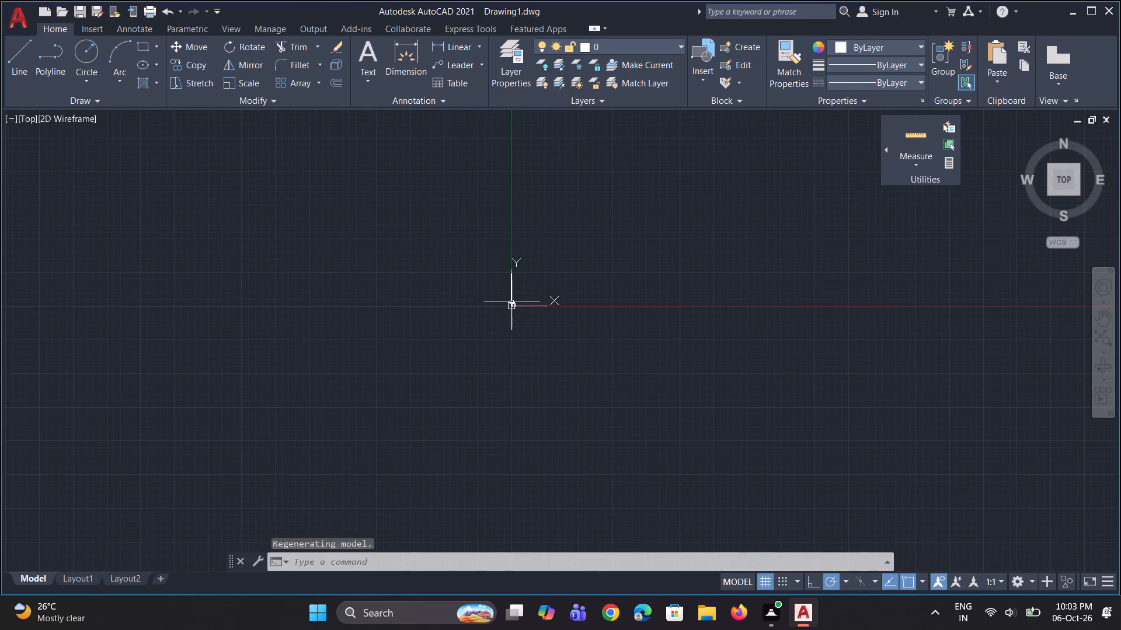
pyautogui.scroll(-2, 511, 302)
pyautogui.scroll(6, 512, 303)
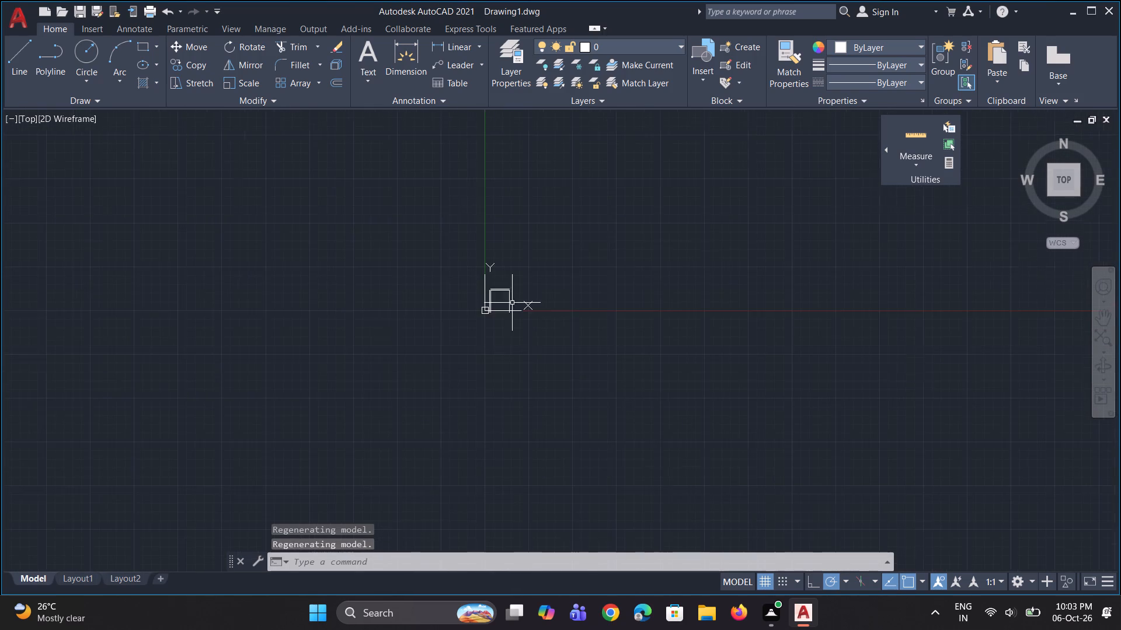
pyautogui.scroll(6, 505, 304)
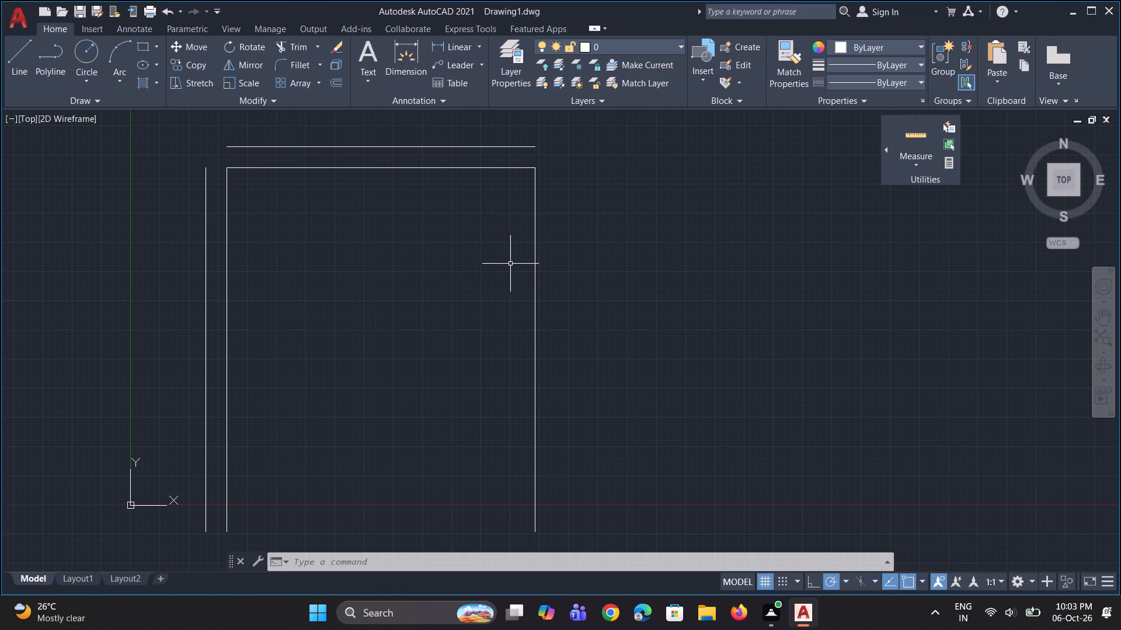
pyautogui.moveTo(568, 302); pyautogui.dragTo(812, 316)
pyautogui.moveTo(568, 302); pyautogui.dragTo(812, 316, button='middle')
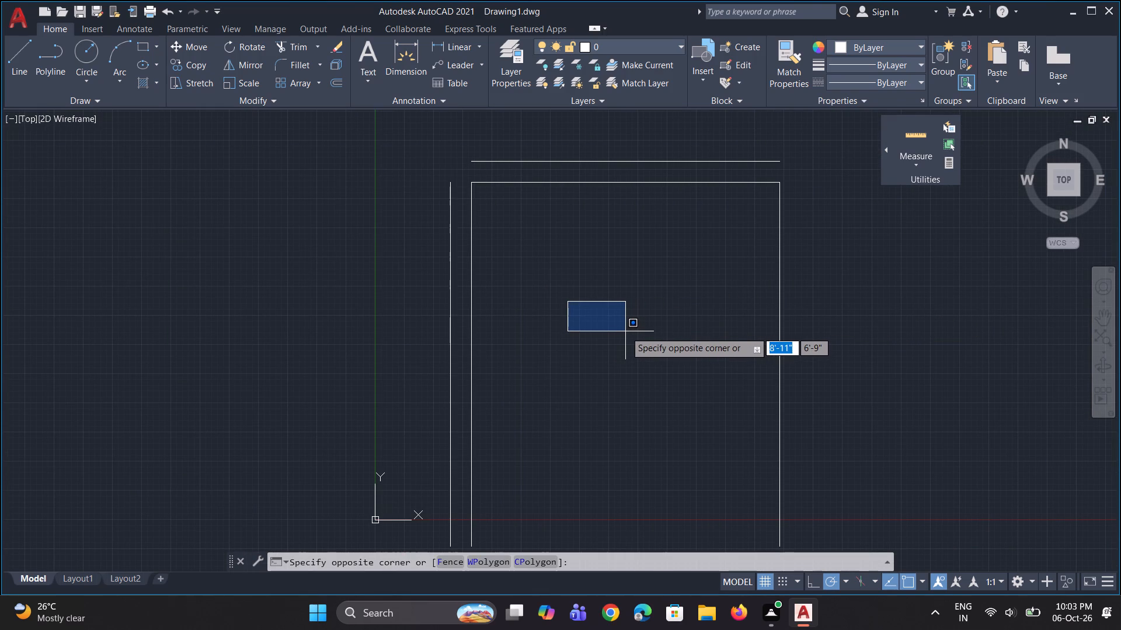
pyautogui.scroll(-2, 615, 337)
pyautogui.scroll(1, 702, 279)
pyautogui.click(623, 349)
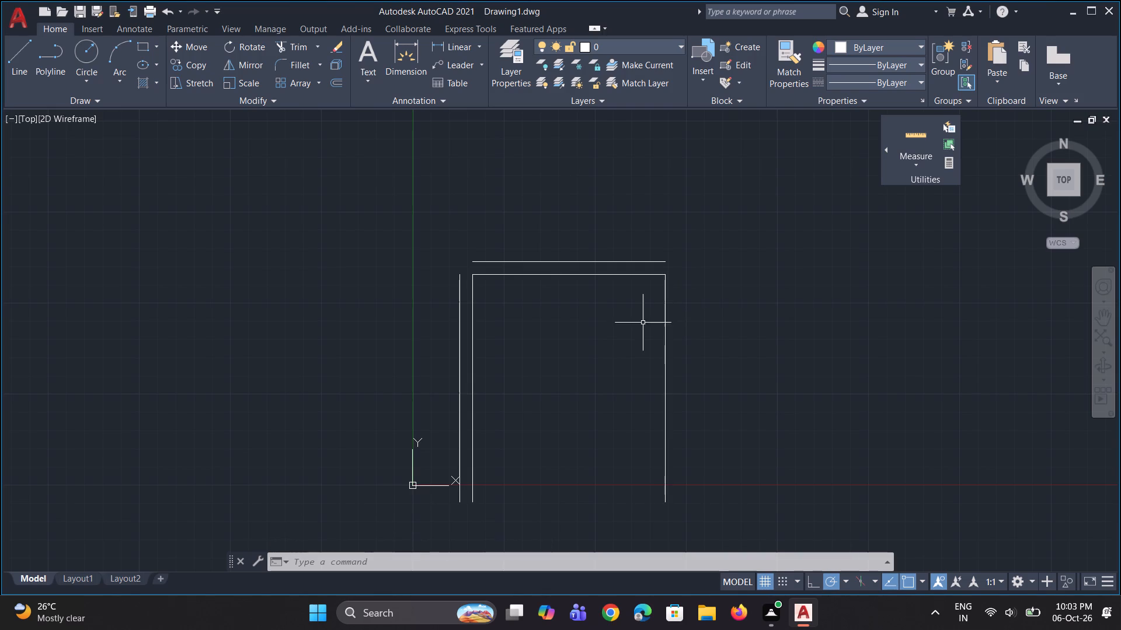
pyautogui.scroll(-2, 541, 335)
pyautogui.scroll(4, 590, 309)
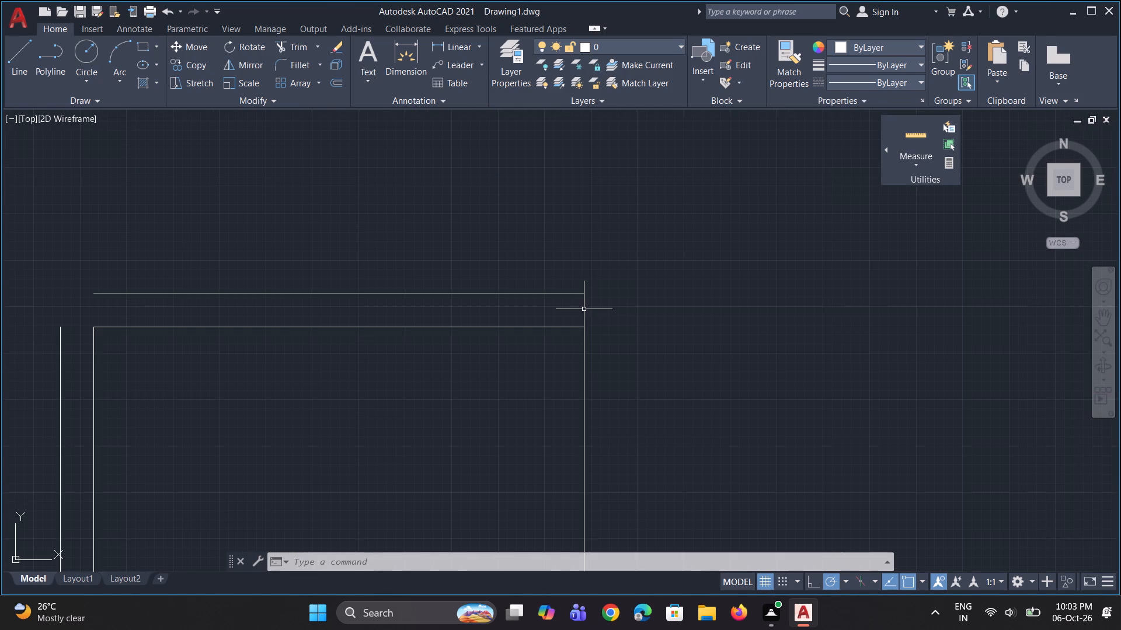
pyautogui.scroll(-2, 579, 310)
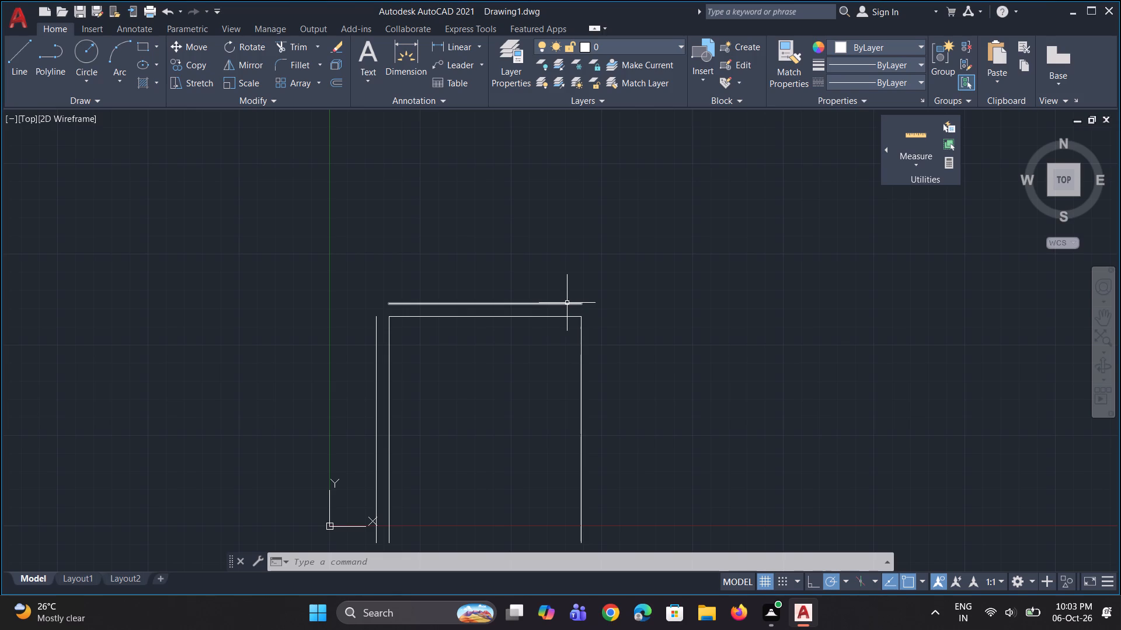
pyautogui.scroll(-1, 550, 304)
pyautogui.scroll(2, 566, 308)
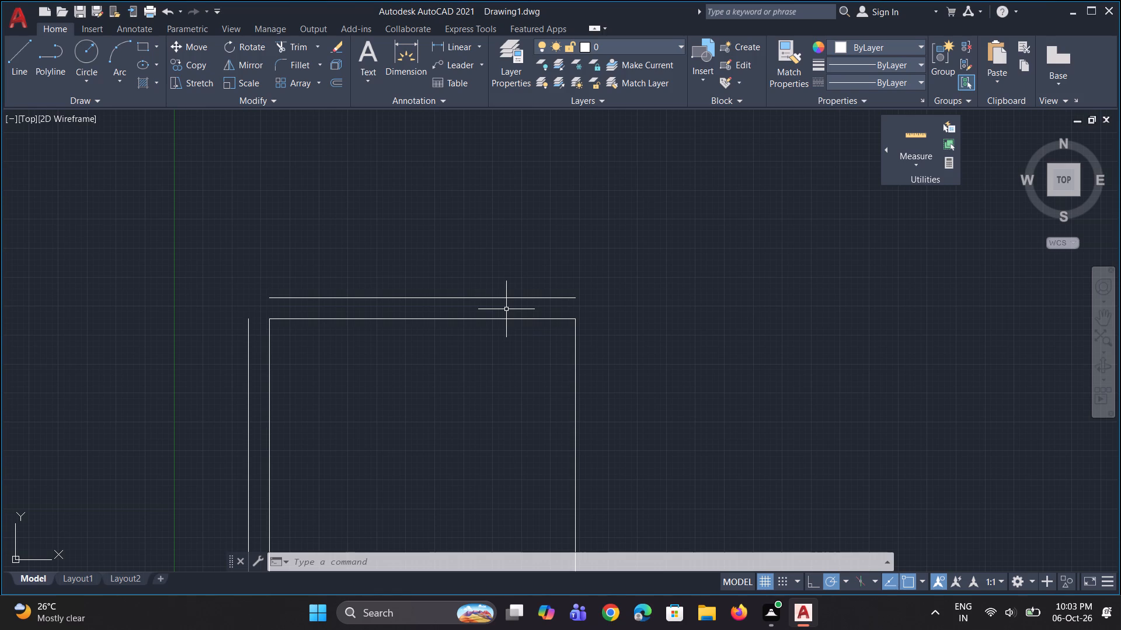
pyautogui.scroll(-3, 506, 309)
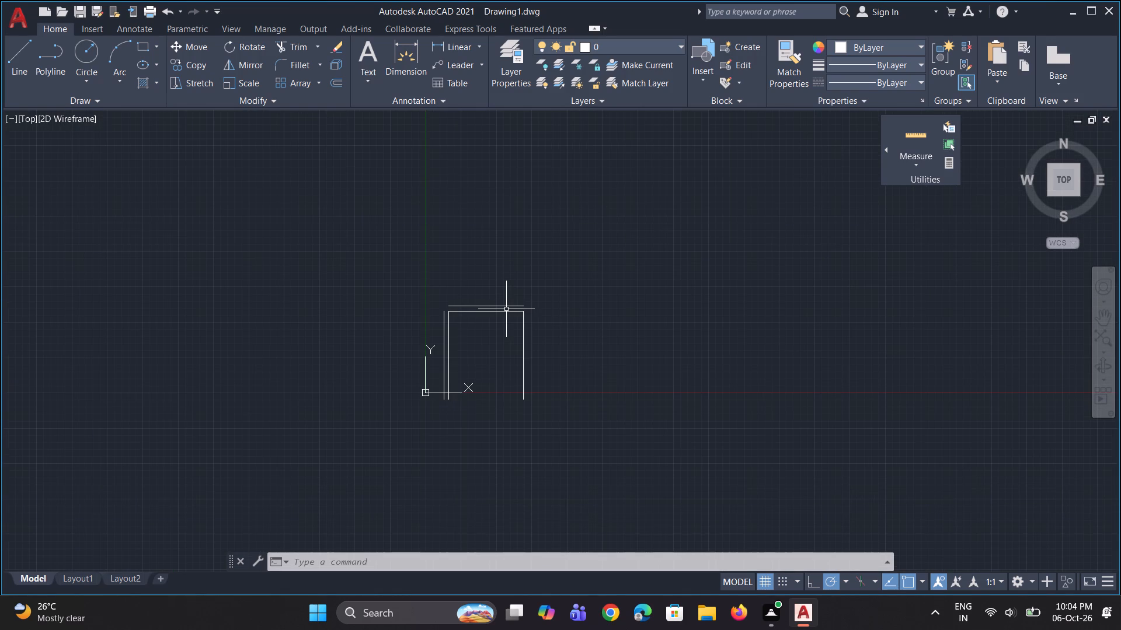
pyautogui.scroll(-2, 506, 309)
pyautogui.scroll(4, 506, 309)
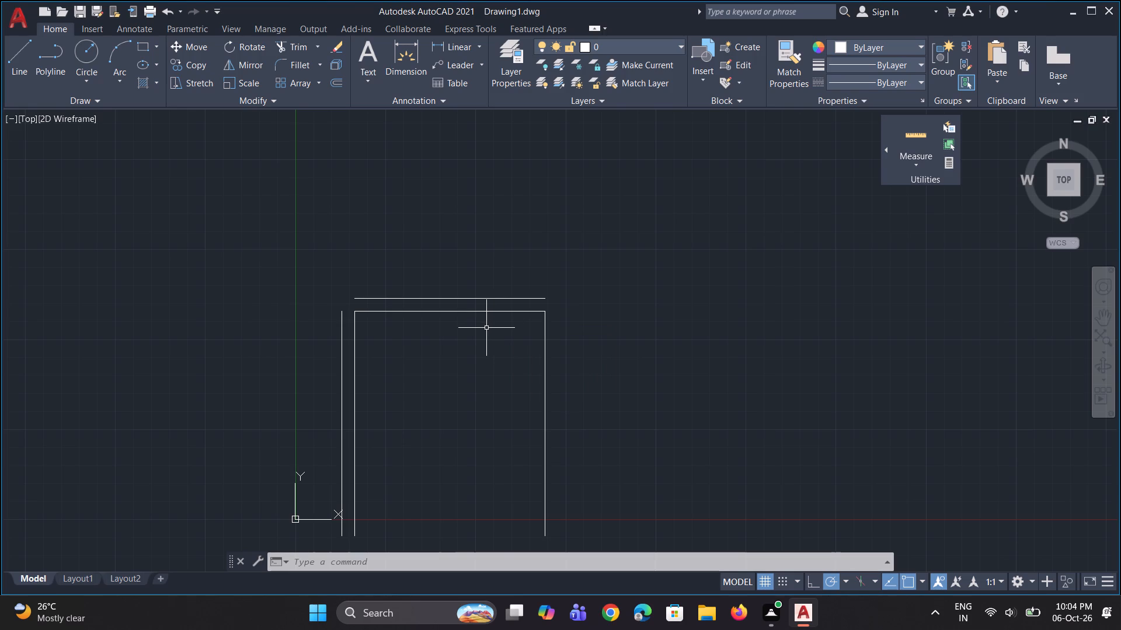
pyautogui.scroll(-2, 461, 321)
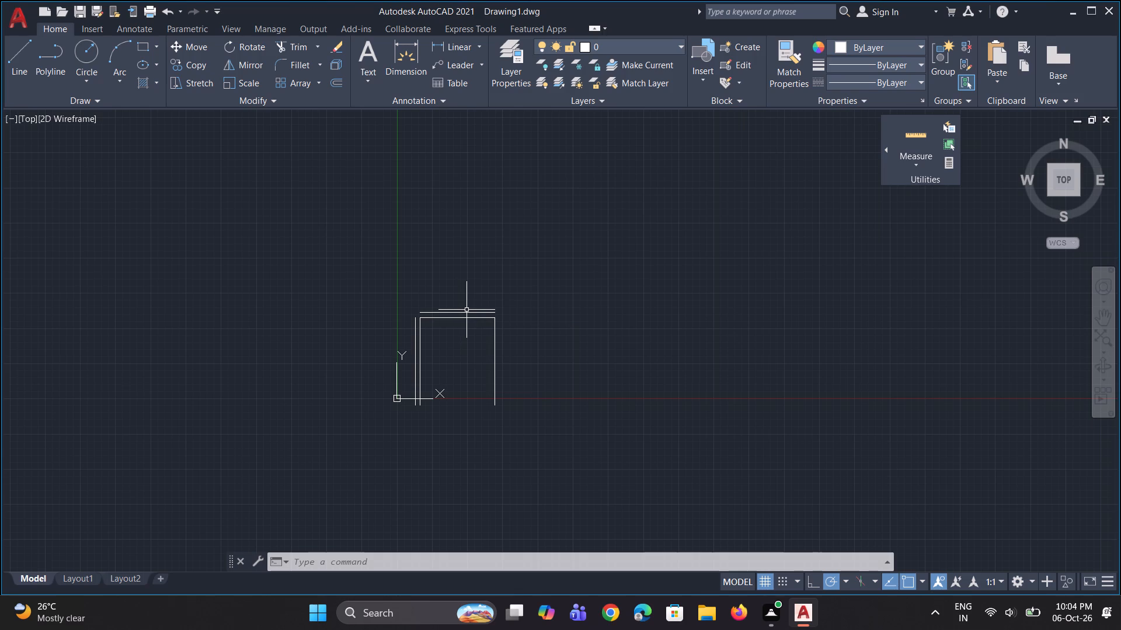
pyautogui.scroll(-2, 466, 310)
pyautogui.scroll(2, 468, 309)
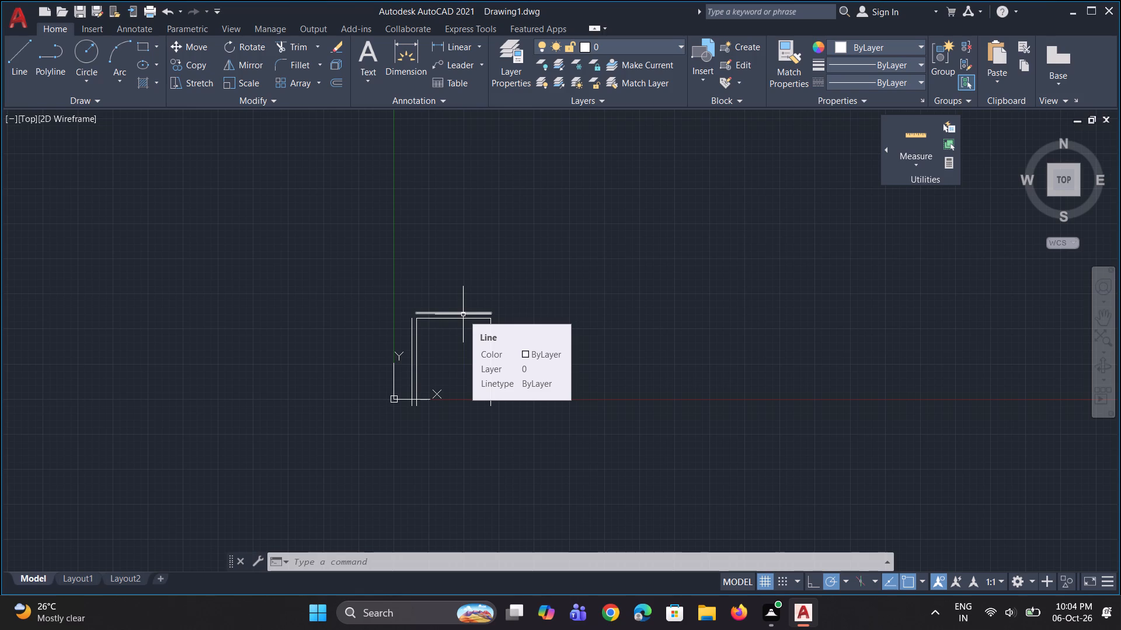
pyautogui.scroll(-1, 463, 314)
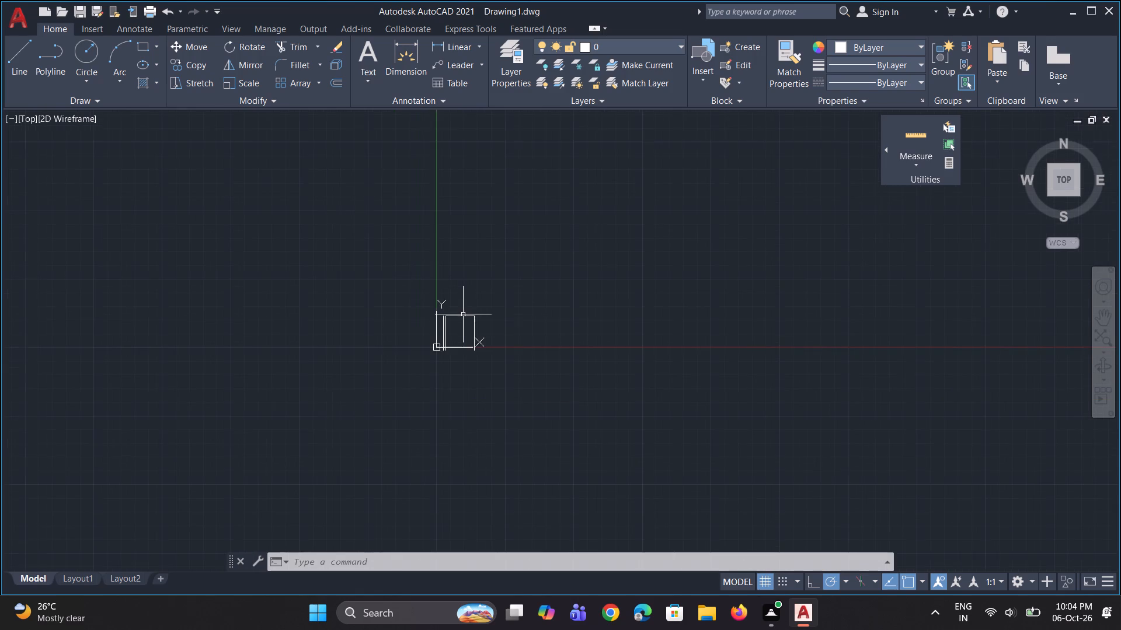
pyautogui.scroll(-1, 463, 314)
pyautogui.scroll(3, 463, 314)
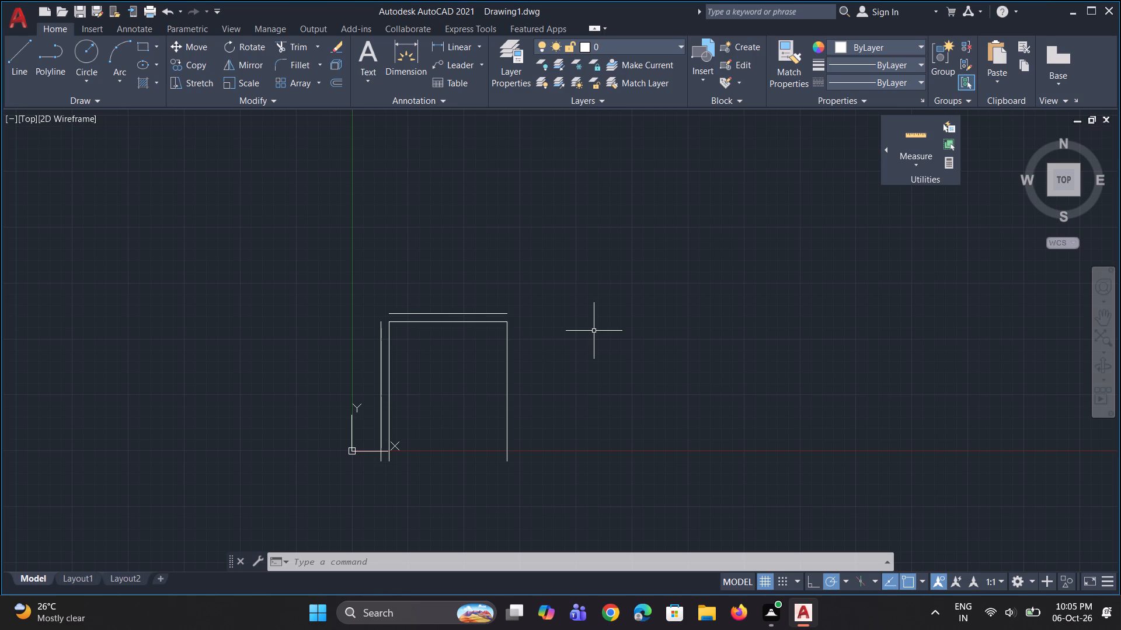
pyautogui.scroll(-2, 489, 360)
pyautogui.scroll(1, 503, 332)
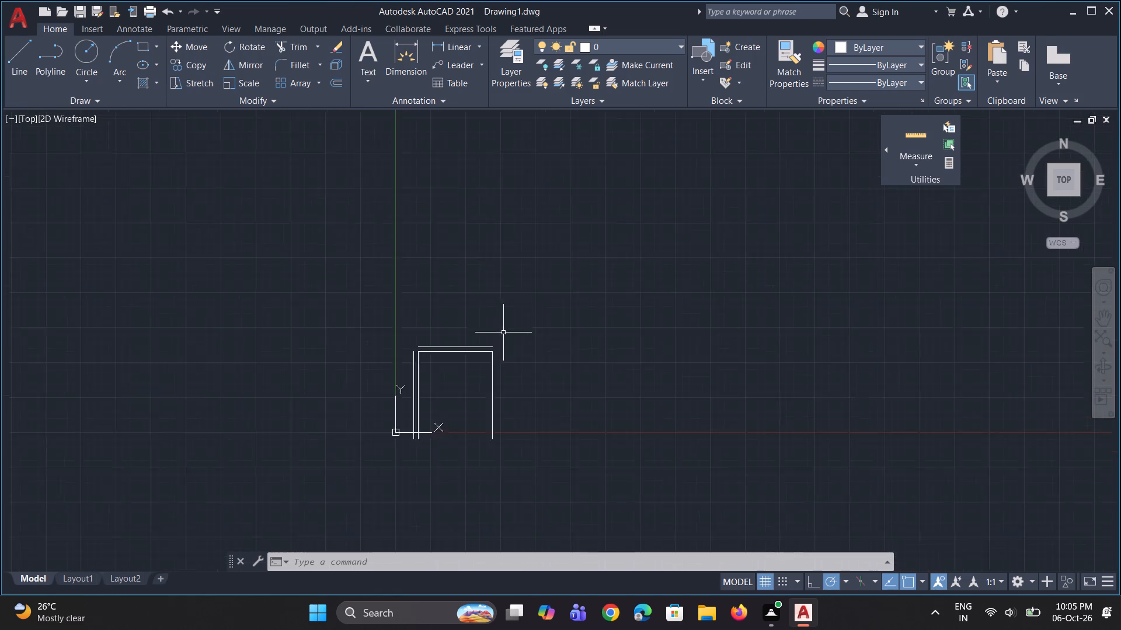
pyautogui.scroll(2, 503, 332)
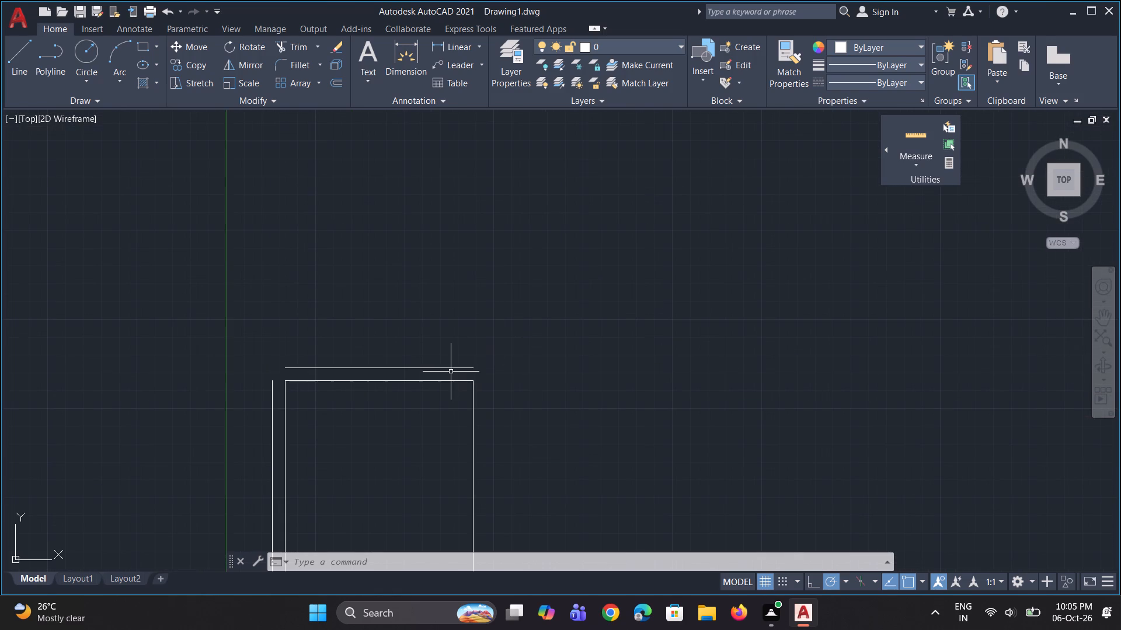
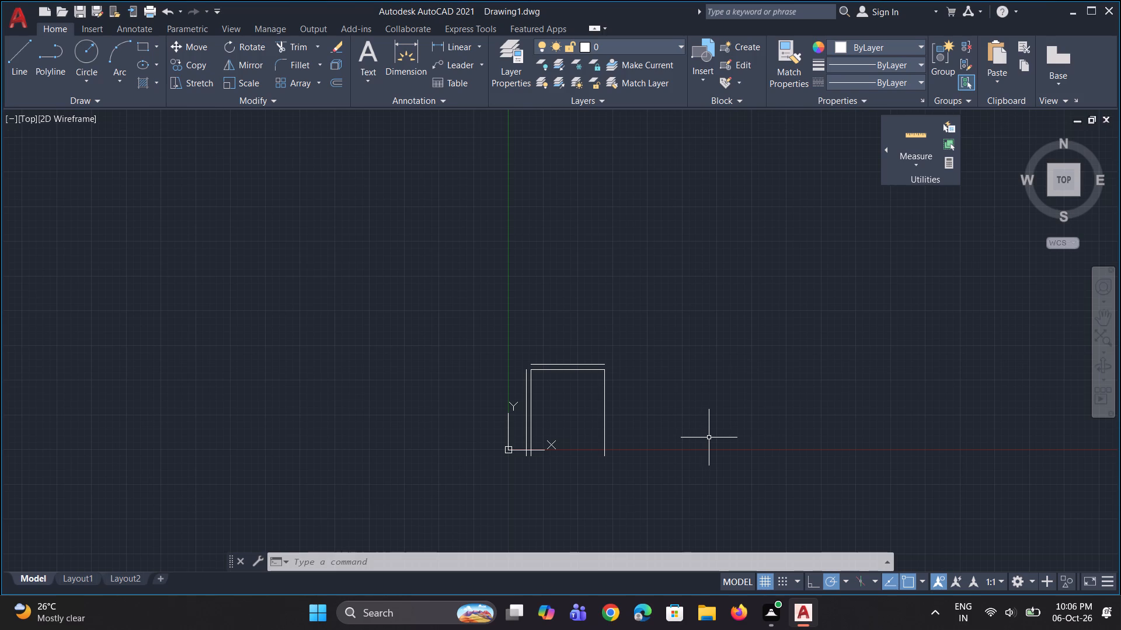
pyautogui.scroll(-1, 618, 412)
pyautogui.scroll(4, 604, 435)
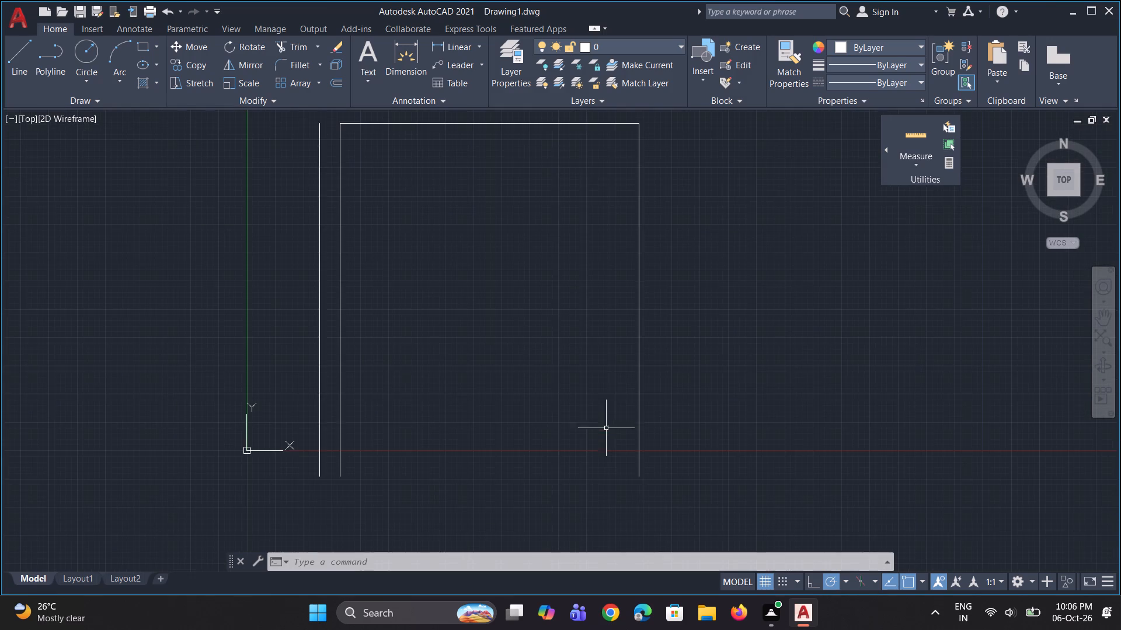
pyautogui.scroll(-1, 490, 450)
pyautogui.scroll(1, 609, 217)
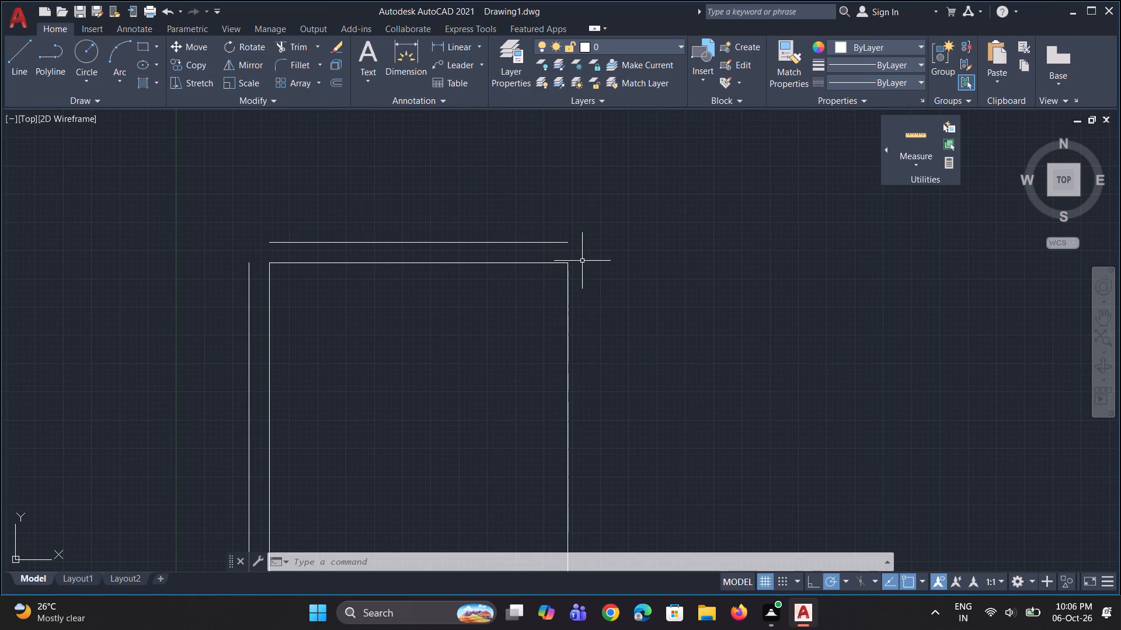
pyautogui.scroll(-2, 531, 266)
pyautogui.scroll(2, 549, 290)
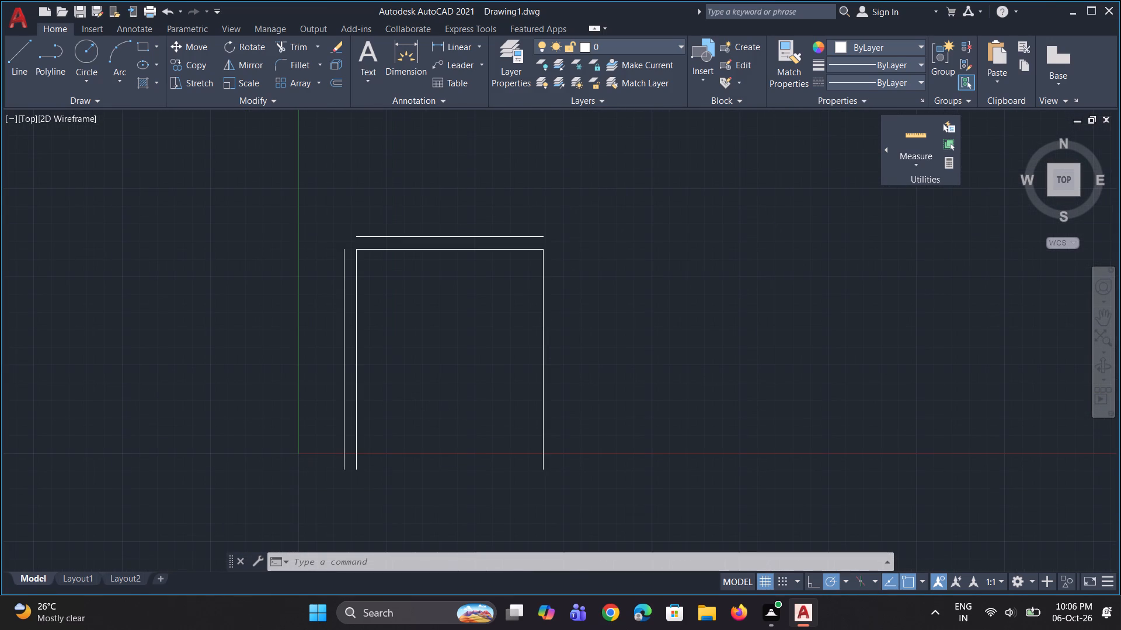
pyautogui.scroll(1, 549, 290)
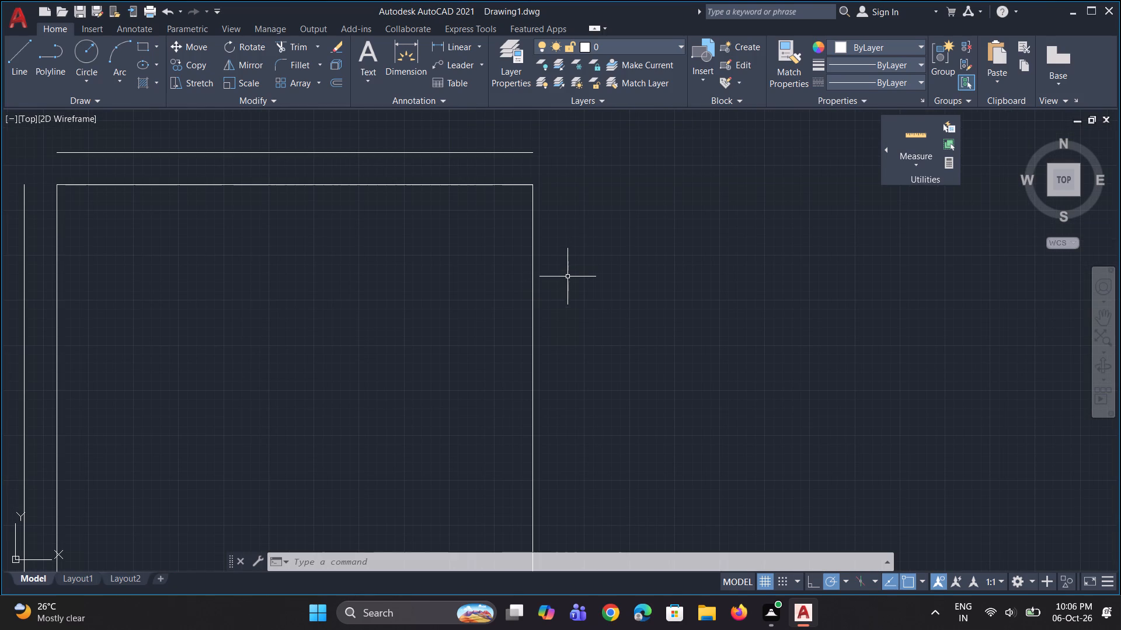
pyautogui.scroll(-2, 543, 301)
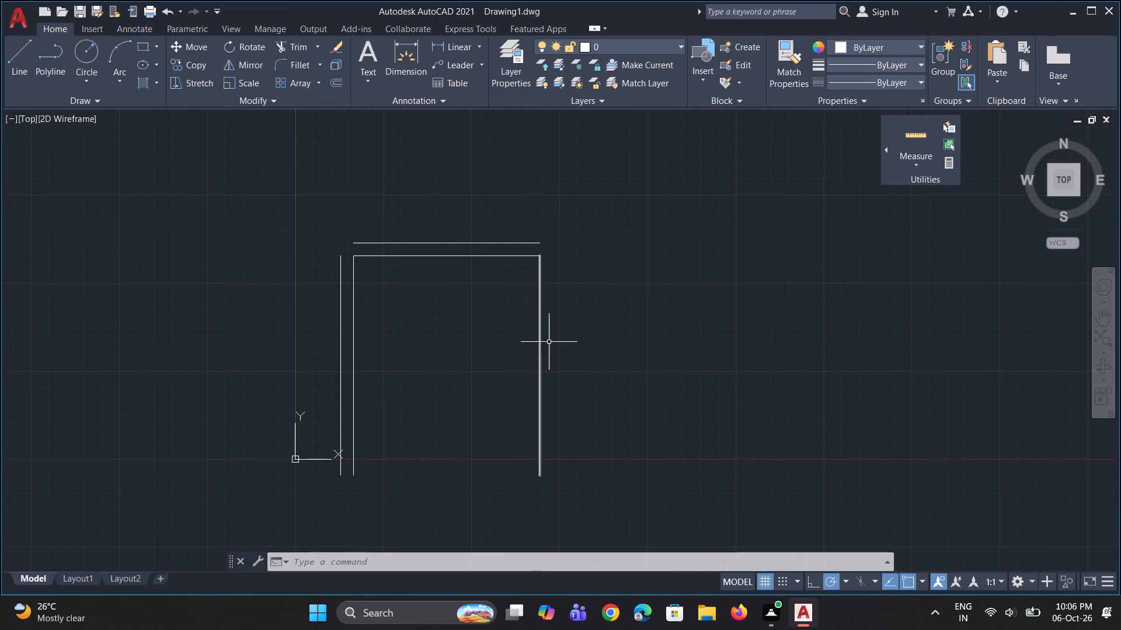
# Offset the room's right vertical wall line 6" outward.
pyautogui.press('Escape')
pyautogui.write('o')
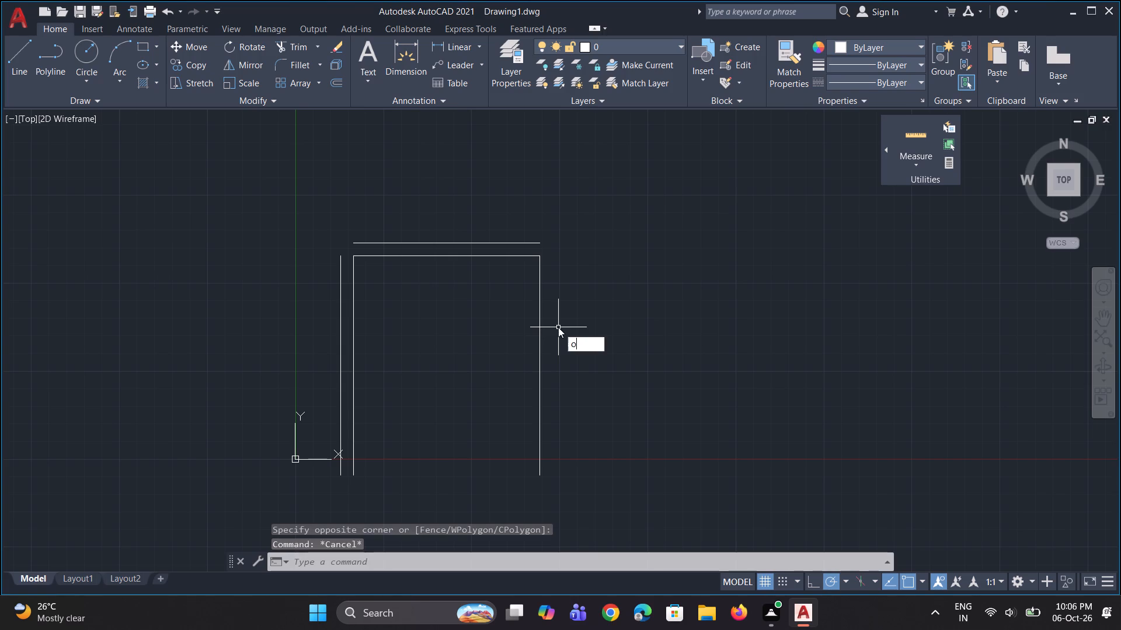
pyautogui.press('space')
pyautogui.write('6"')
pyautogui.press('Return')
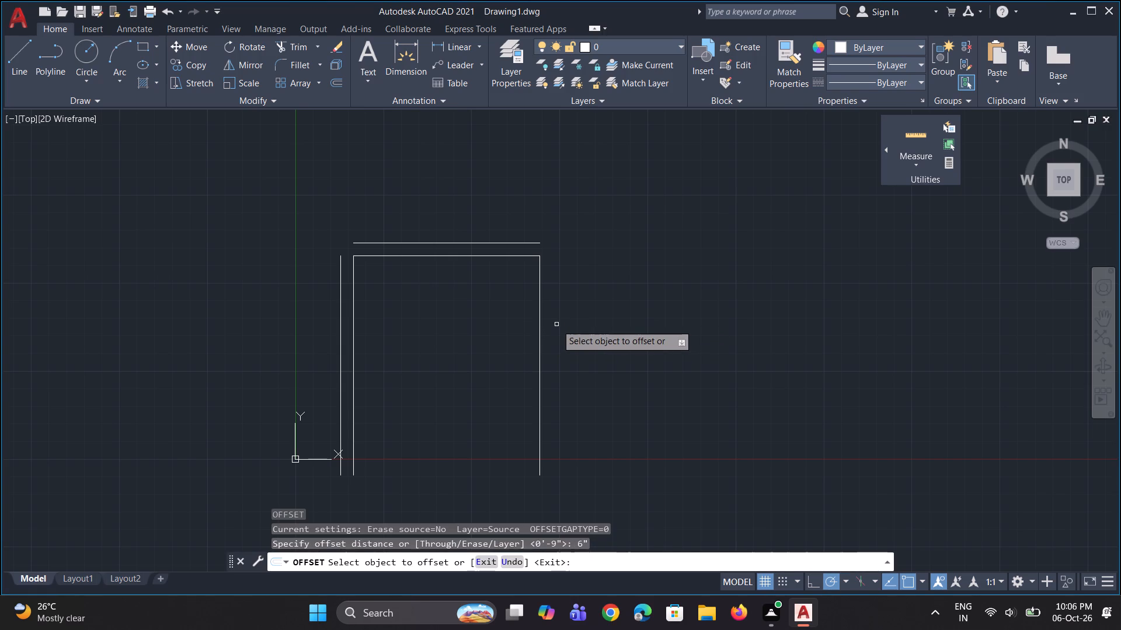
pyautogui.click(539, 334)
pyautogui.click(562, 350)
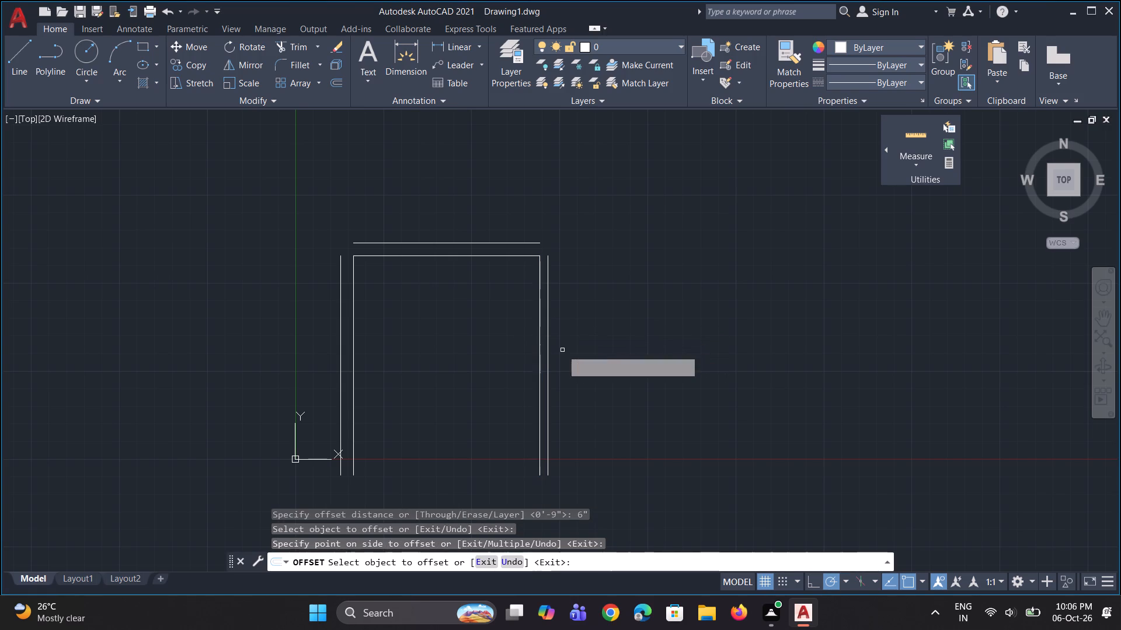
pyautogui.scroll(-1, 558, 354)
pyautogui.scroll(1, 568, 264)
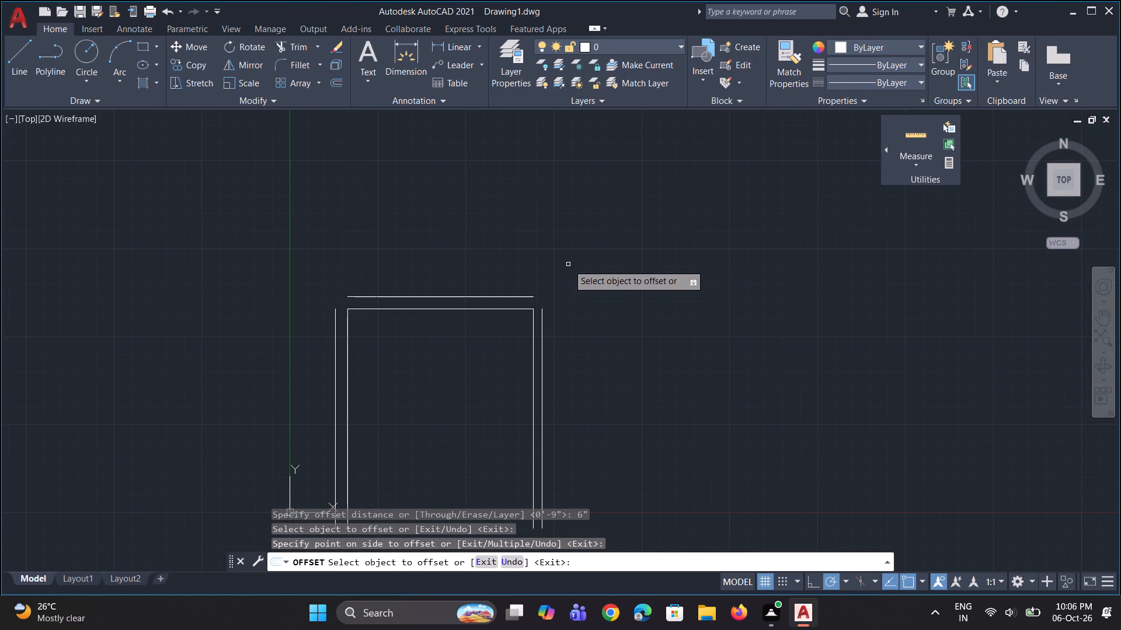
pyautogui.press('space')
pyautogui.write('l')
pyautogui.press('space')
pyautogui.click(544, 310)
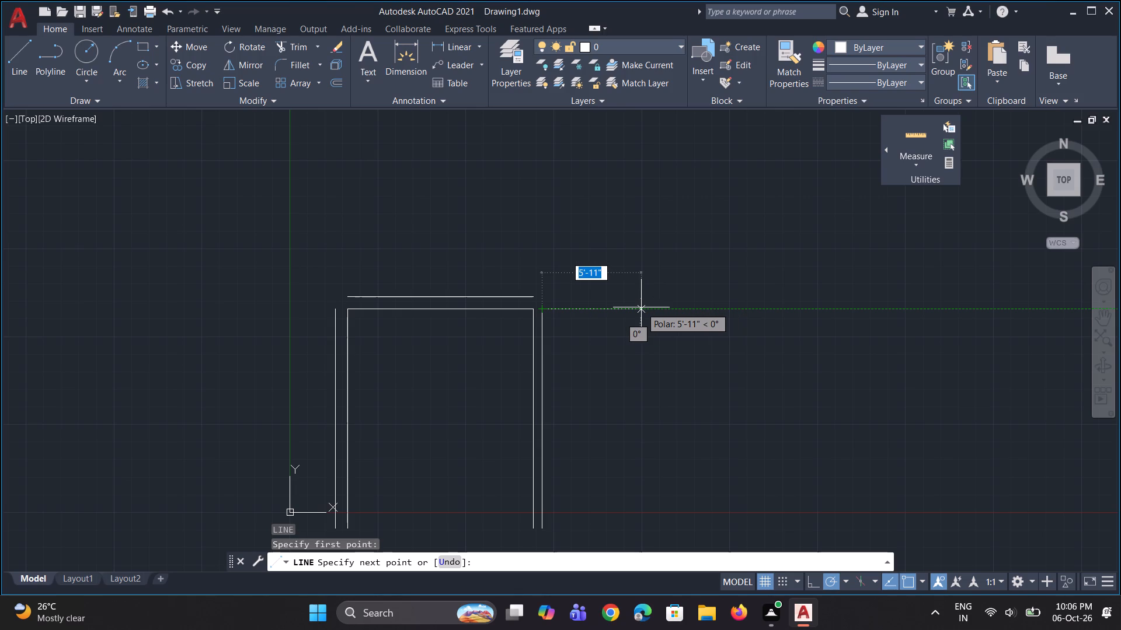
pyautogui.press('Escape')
# Erase all the wall lines of the existing room outline.
pyautogui.scroll(-3, 461, 305)
pyautogui.moveTo(416, 276); pyautogui.dragTo(432, 321)
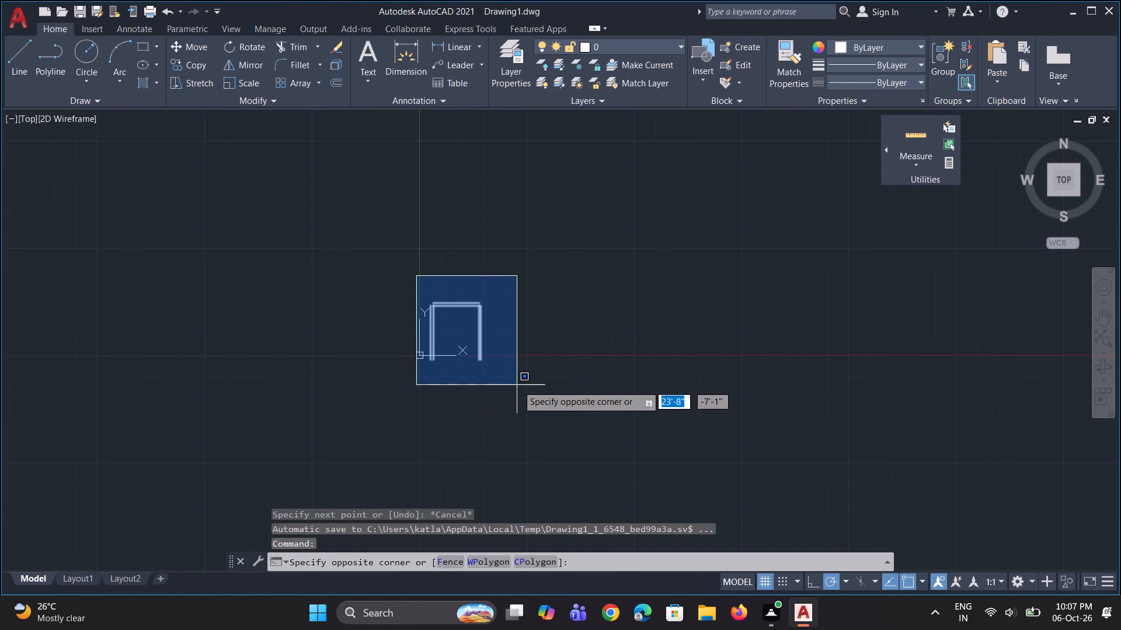
pyautogui.click(518, 384)
pyautogui.press('Delete')
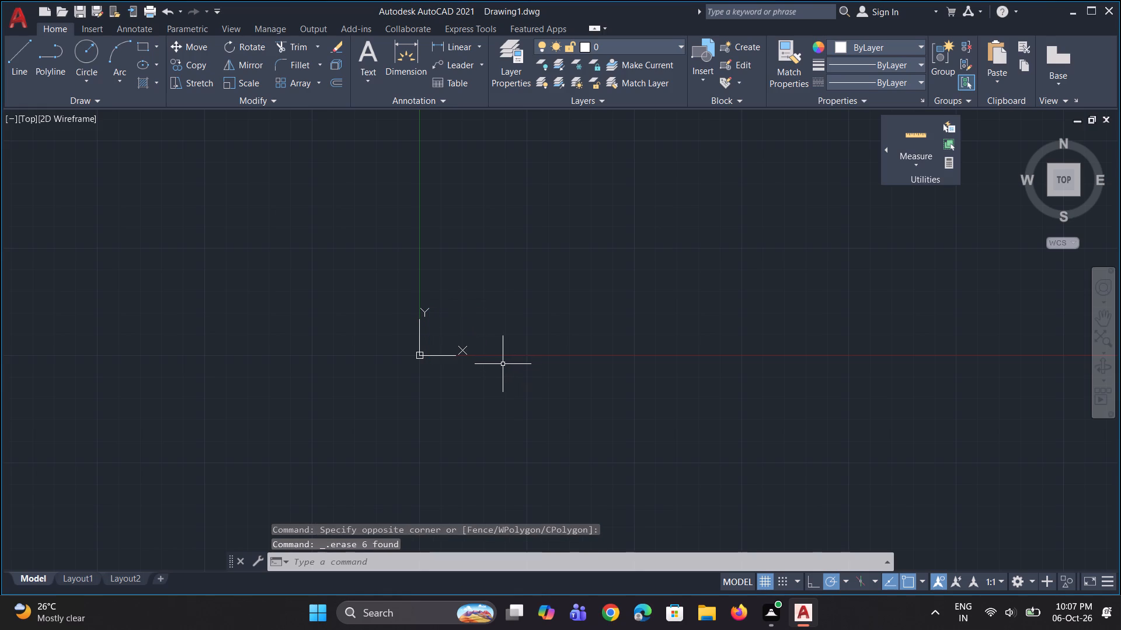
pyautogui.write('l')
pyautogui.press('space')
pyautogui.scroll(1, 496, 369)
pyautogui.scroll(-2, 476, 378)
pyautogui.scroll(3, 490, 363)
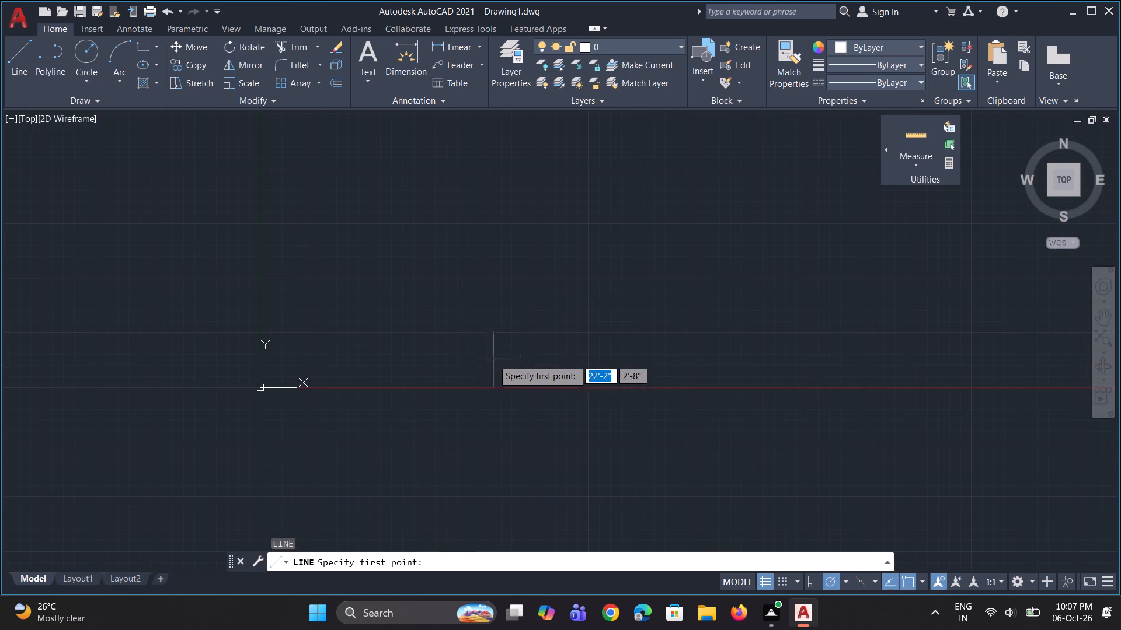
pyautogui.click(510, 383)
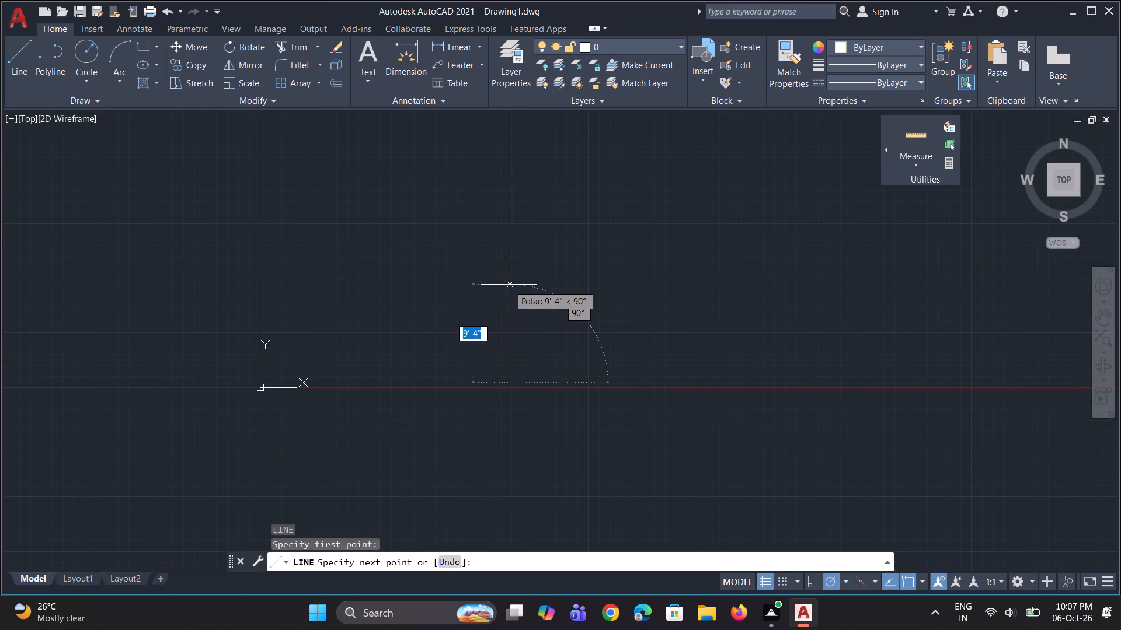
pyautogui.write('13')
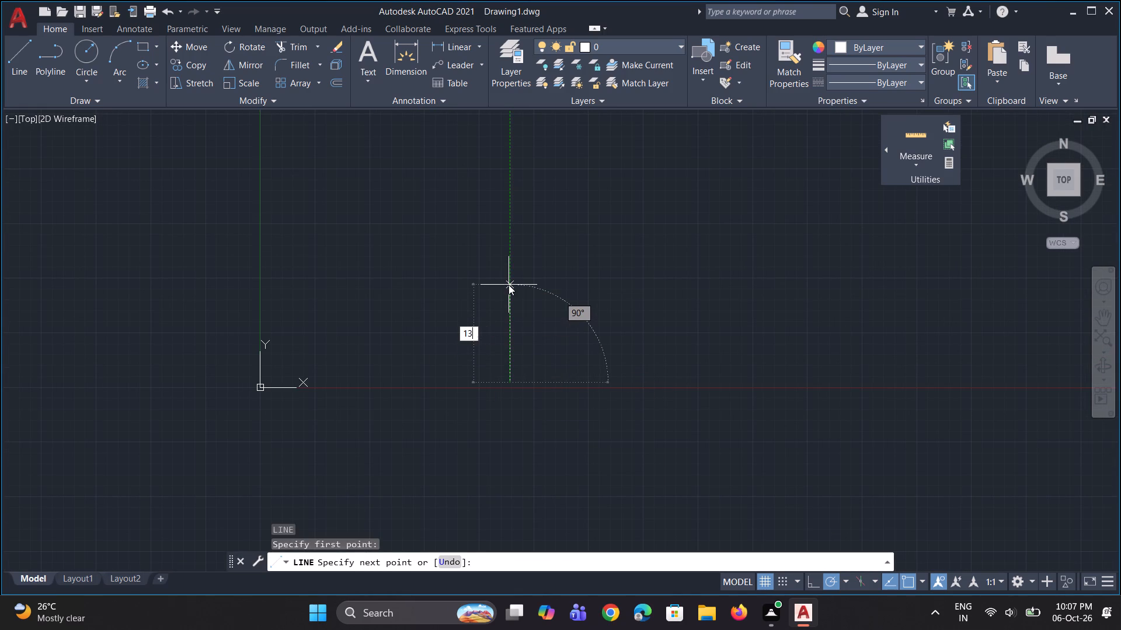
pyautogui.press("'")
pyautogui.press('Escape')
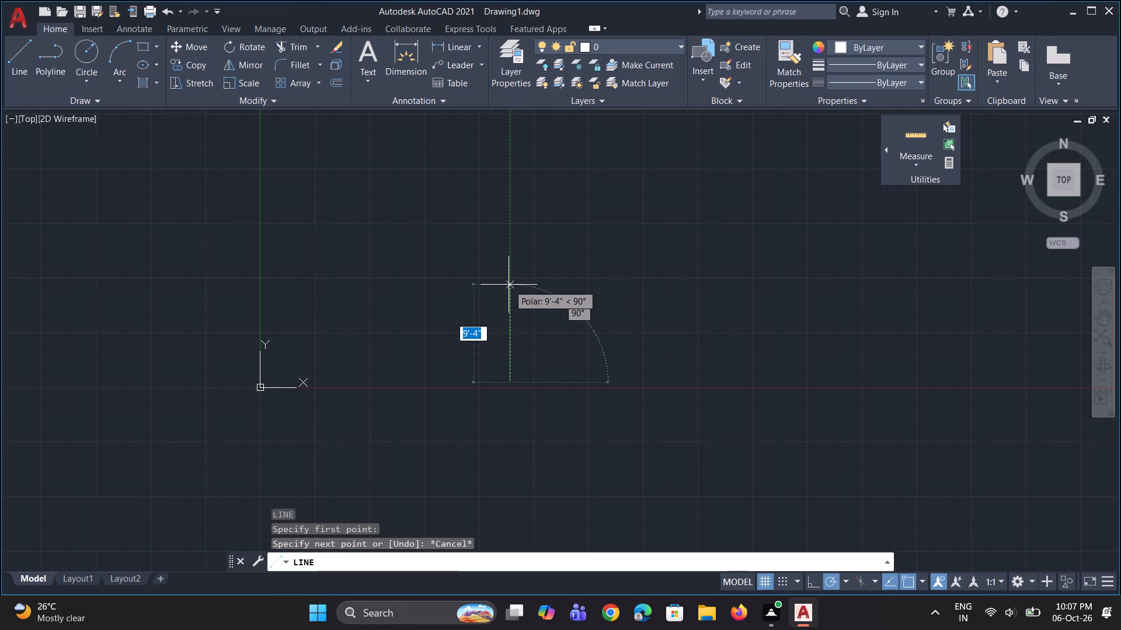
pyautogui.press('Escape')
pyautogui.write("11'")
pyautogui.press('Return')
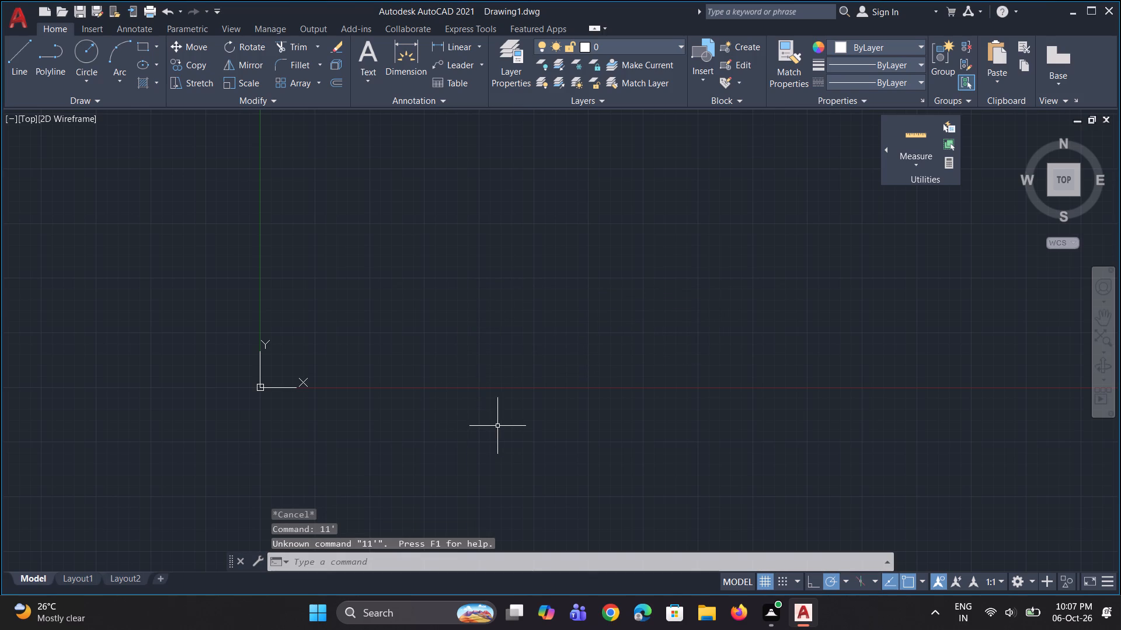
# Draw a three-sided room outline open at the bottom: 11' up, 13' across to the right, and 11' down.
pyautogui.press('l')
pyautogui.press('space')
pyautogui.click(503, 421)
pyautogui.write("11'")
pyautogui.press('Return')
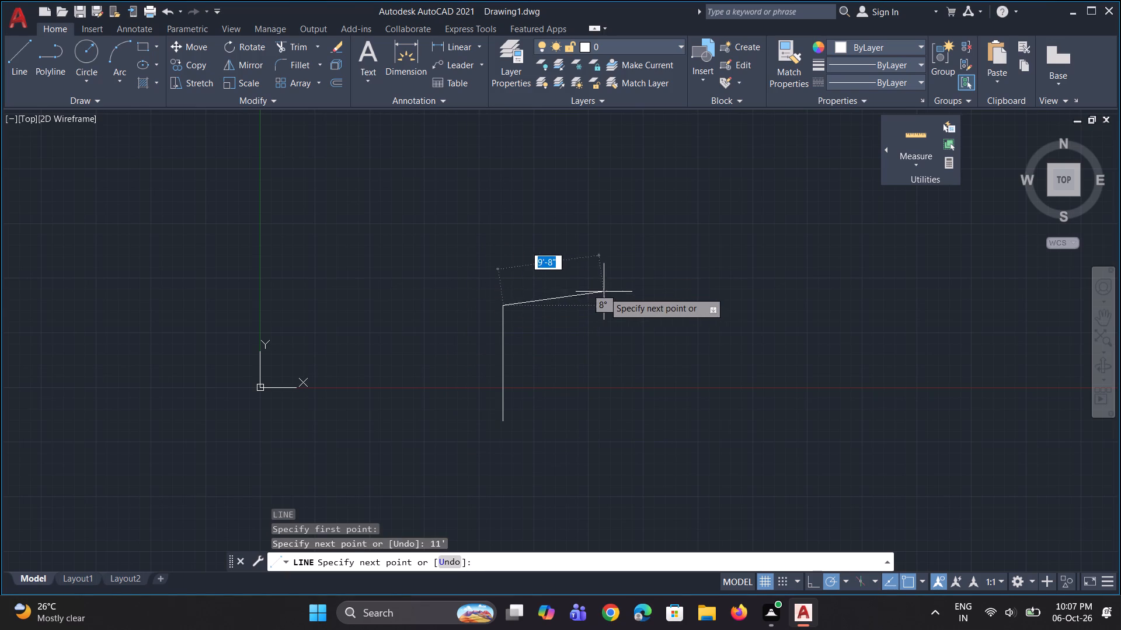
pyautogui.write("13'")
pyautogui.press('Return')
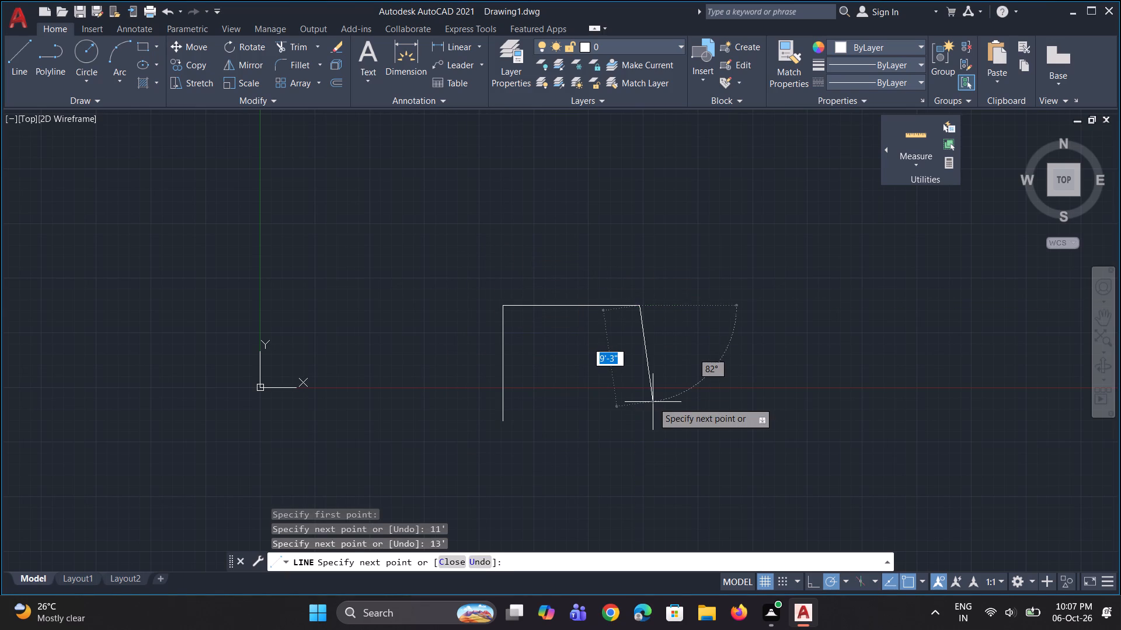
pyautogui.write('11')
pyautogui.press("'")
pyautogui.press('Return')
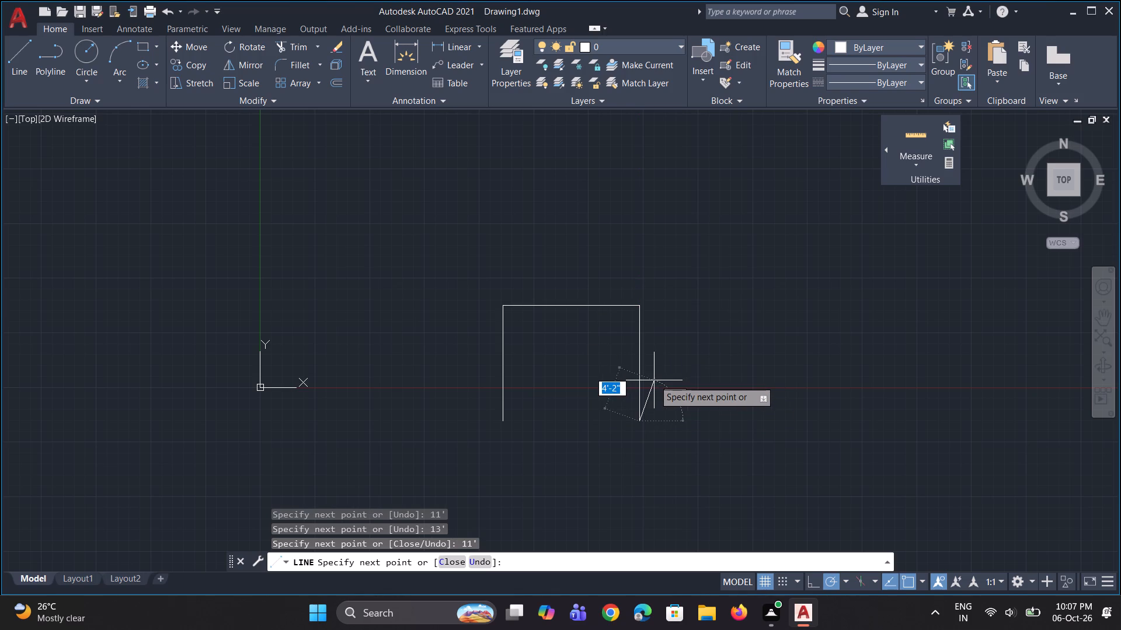
pyautogui.press('Escape')
# Offset the outline's left and top lines 9" outward to form the outer wall faces.
pyautogui.scroll(1, 663, 353)
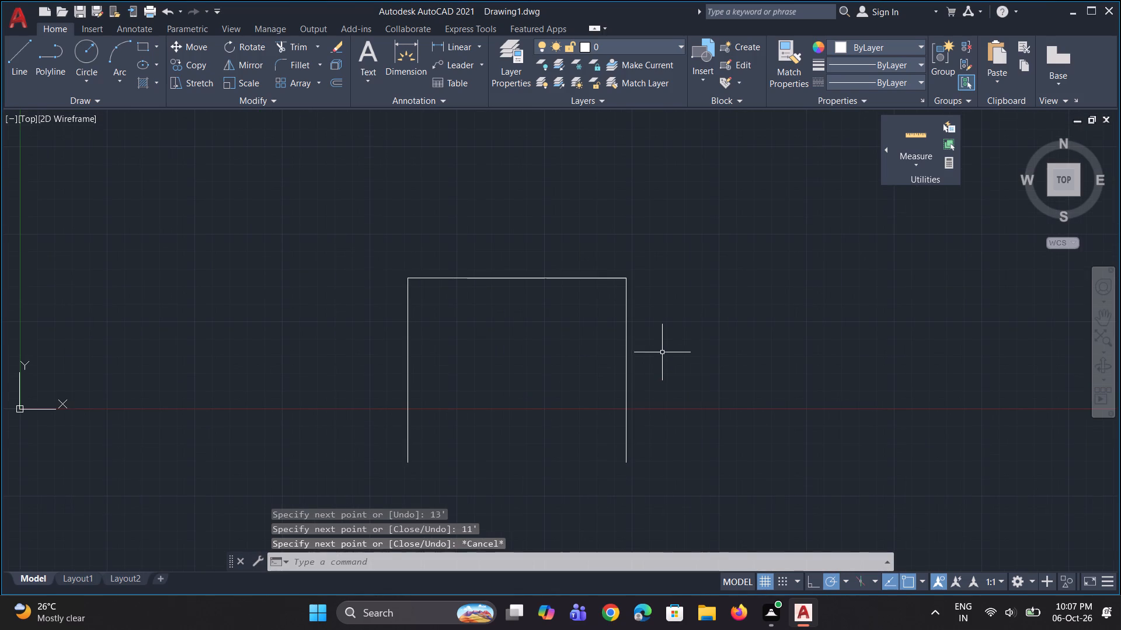
pyautogui.press('o')
pyautogui.press('space')
pyautogui.press('9')
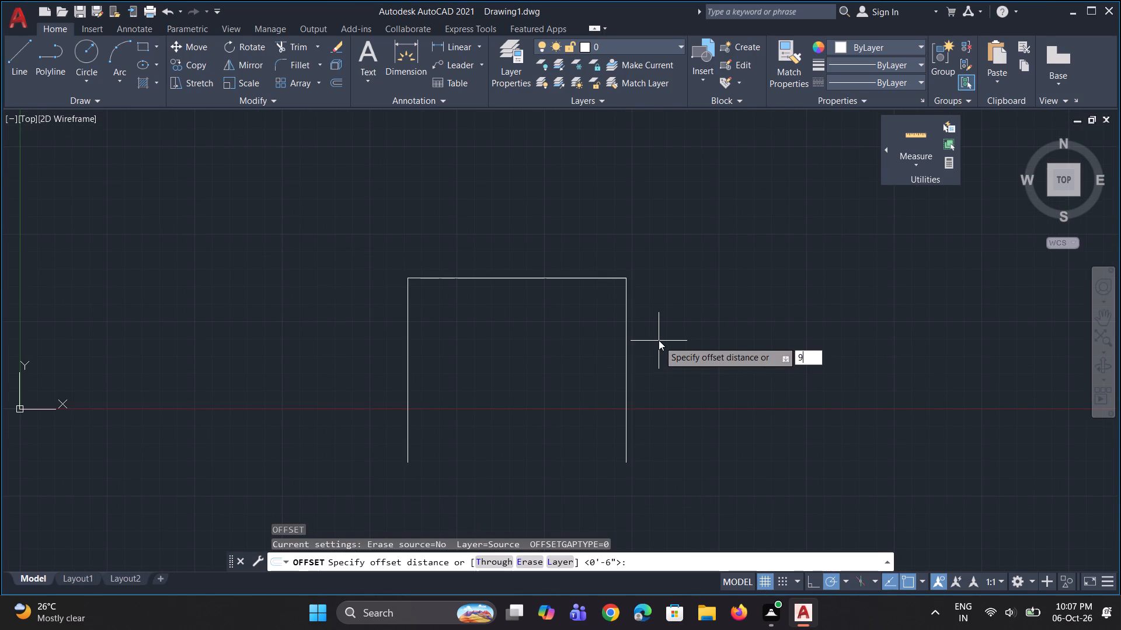
pyautogui.hotkey('shift', '"')
pyautogui.press('Return')
pyautogui.click(375, 334)
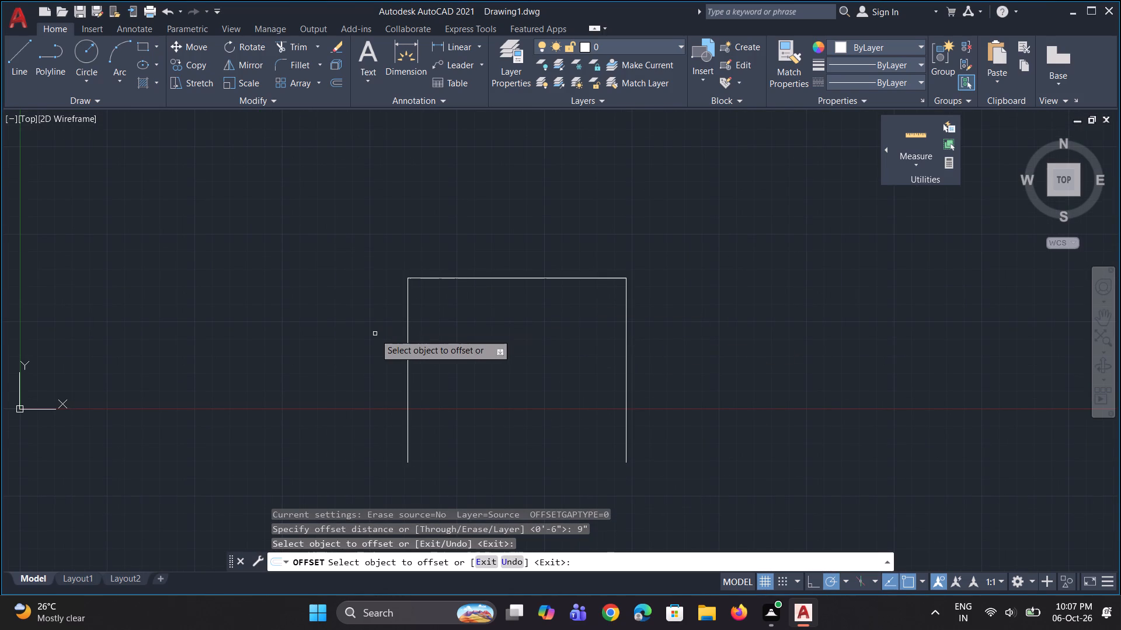
pyautogui.click(410, 335)
pyautogui.click(341, 345)
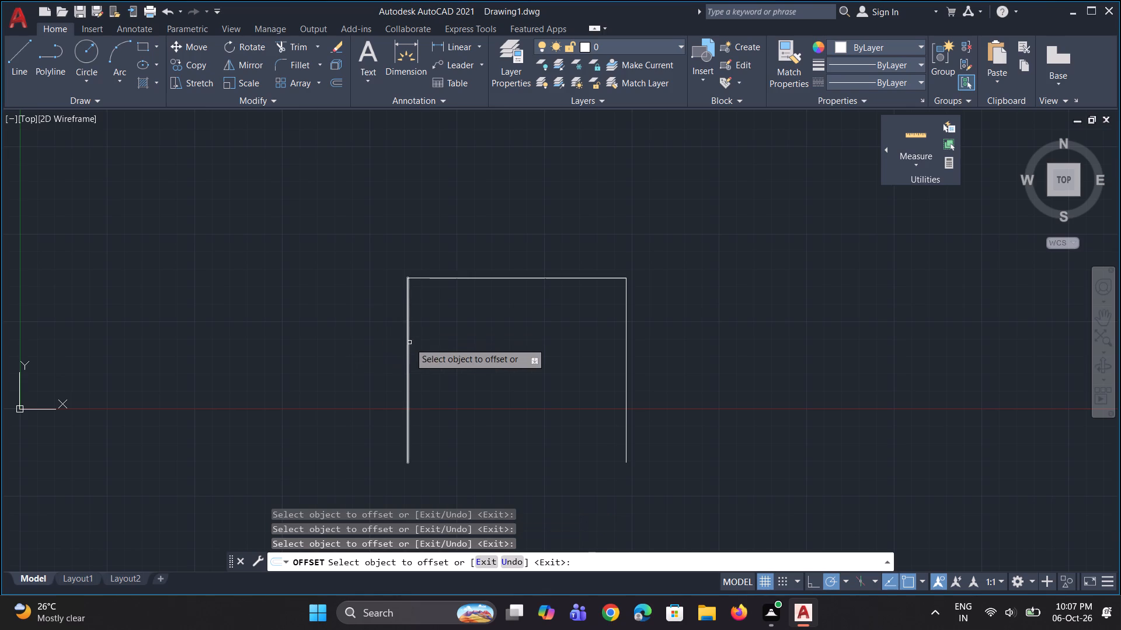
pyautogui.click(409, 342)
pyautogui.click(365, 349)
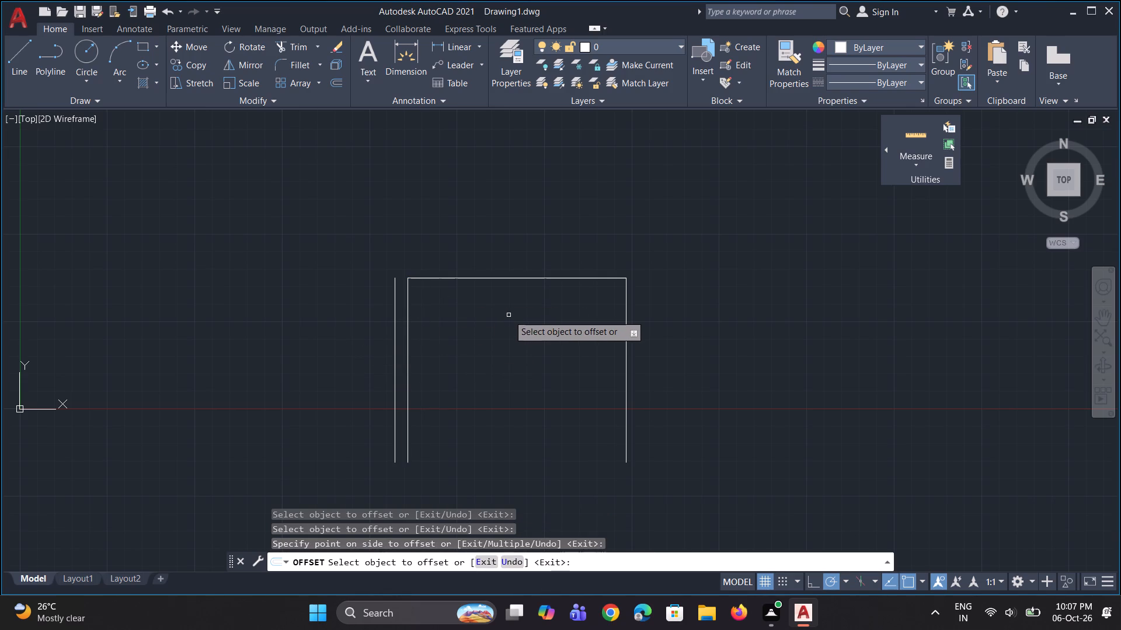
pyautogui.click(512, 279)
pyautogui.click(517, 249)
pyautogui.scroll(-1, 365, 307)
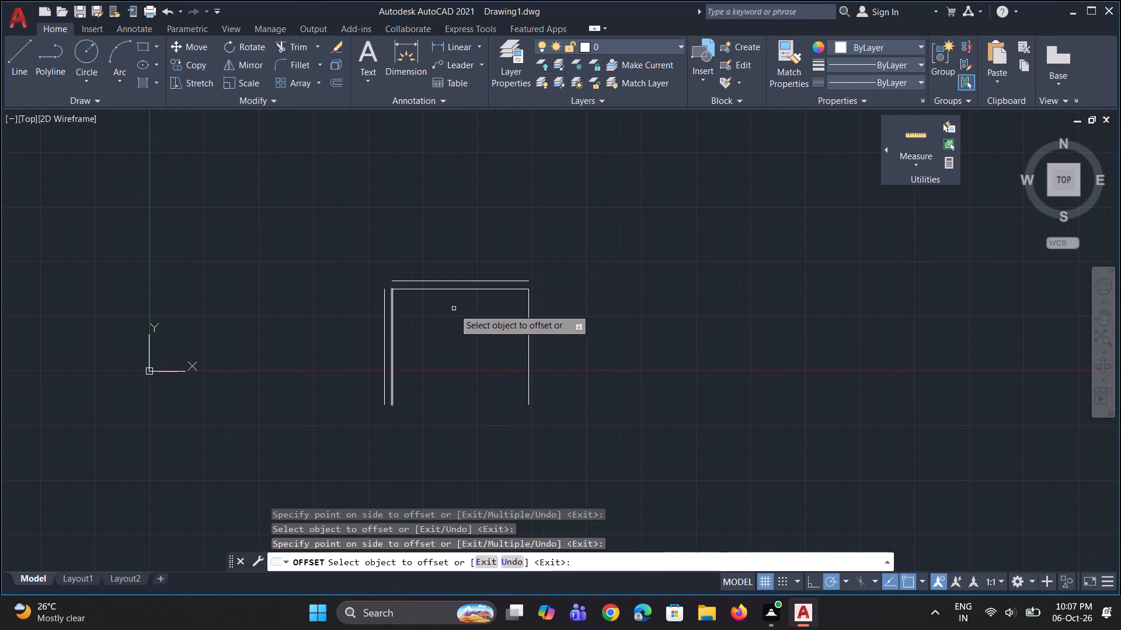
pyautogui.scroll(1, 527, 309)
pyautogui.press('Escape')
# Offset the outline's right vertical line 6" outward to form the partition wall.
pyautogui.press('o')
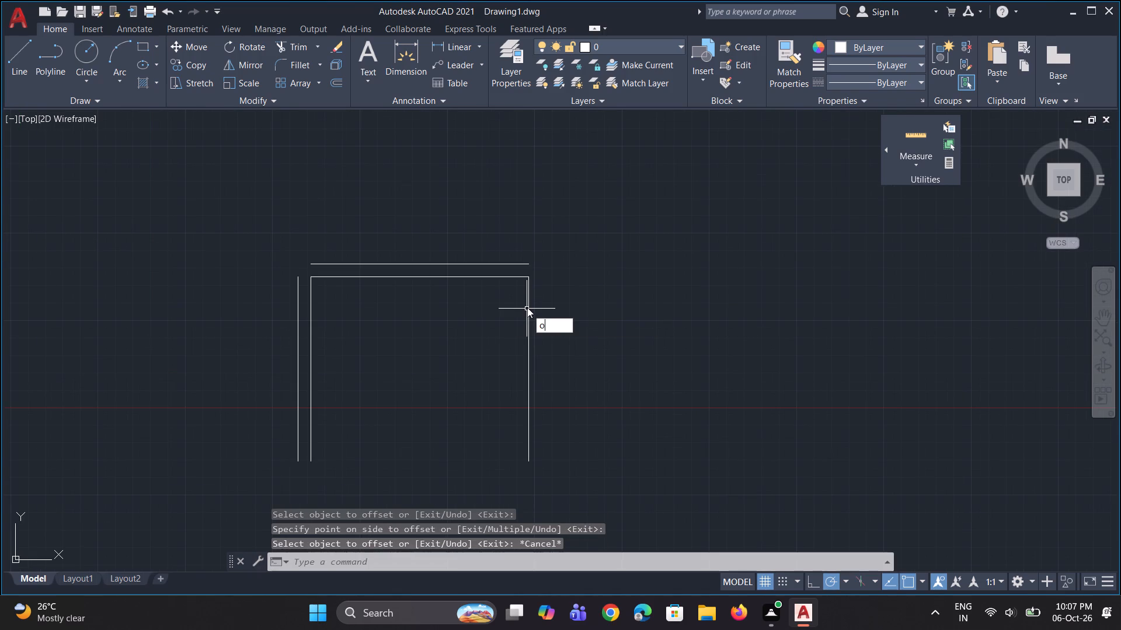
pyautogui.click(560, 338)
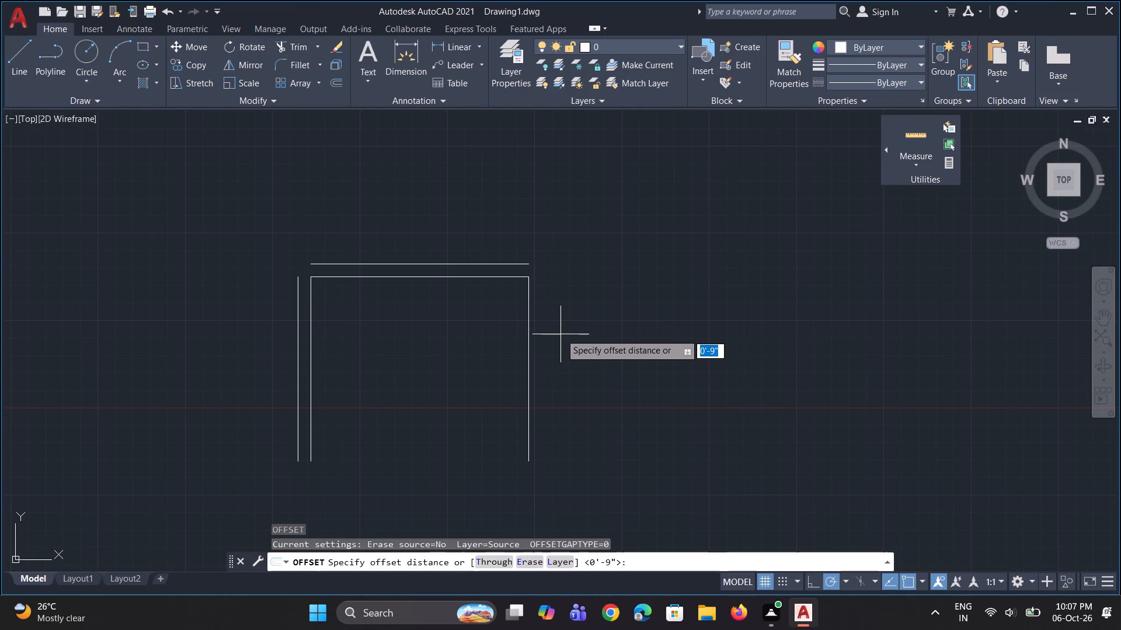
pyautogui.press('6')
pyautogui.hotkey('shift', '"')
pyautogui.press('Return')
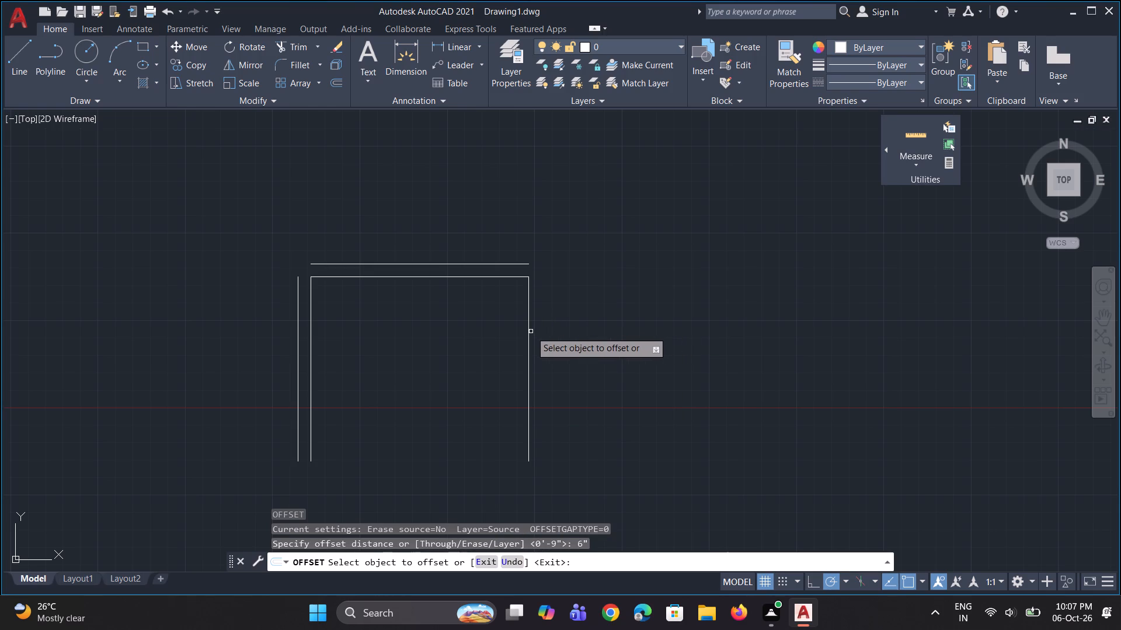
pyautogui.click(530, 332)
pyautogui.click(541, 351)
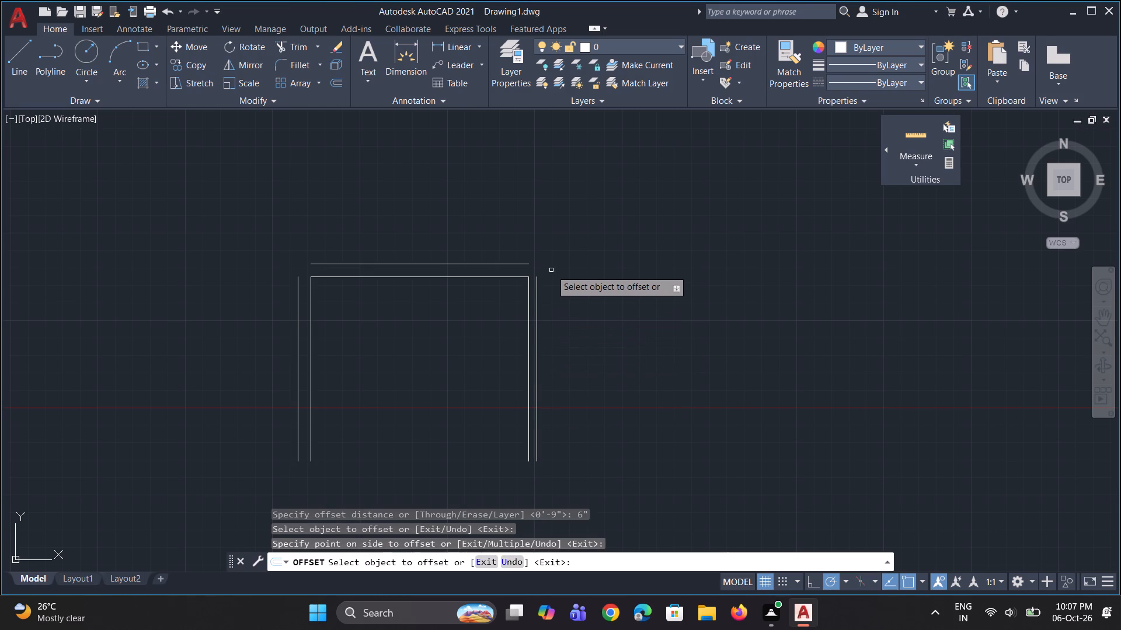
pyautogui.scroll(2, 555, 230)
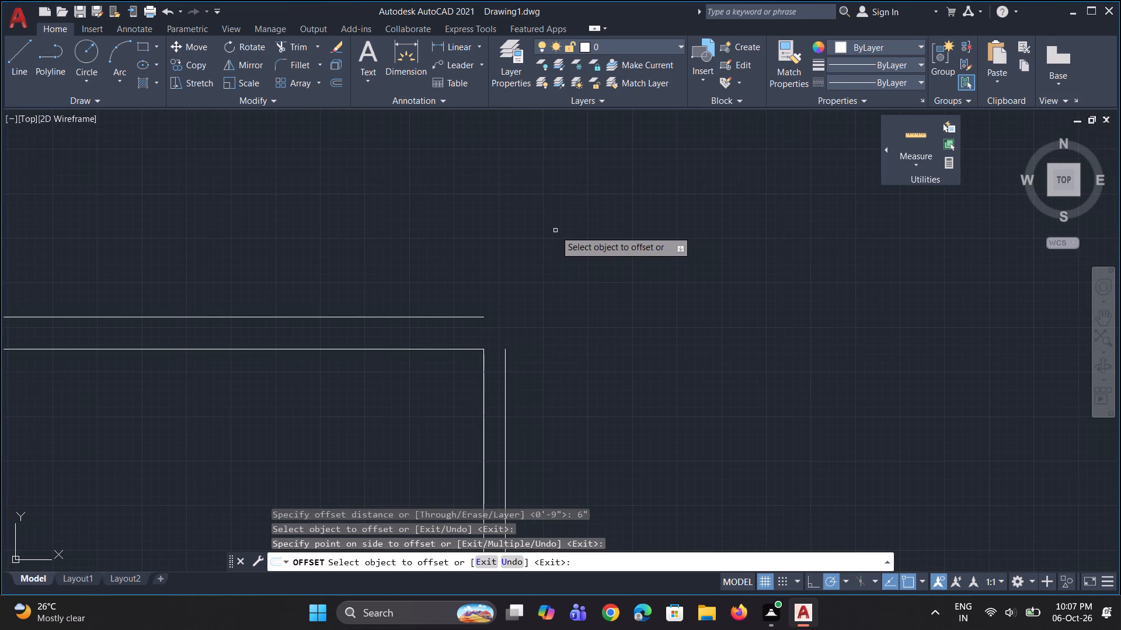
pyautogui.press('Escape')
# Draw the adjoining room's inner outline from the top of the partition's right line: 14' to the right, then 11' down.
pyautogui.write('l')
pyautogui.press('space')
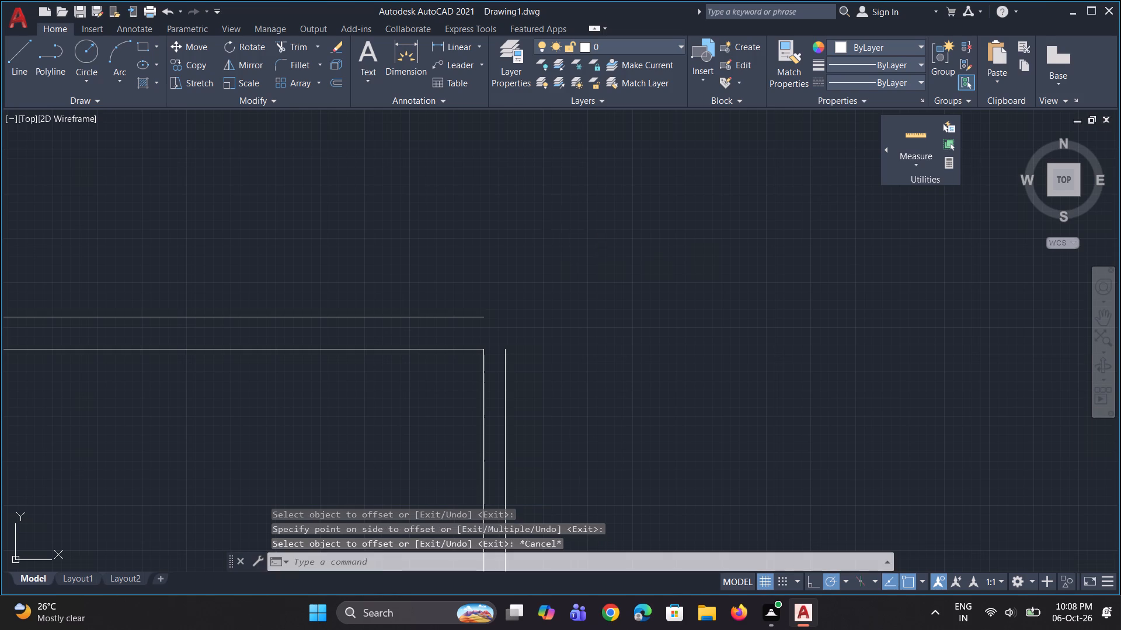
pyautogui.click(507, 355)
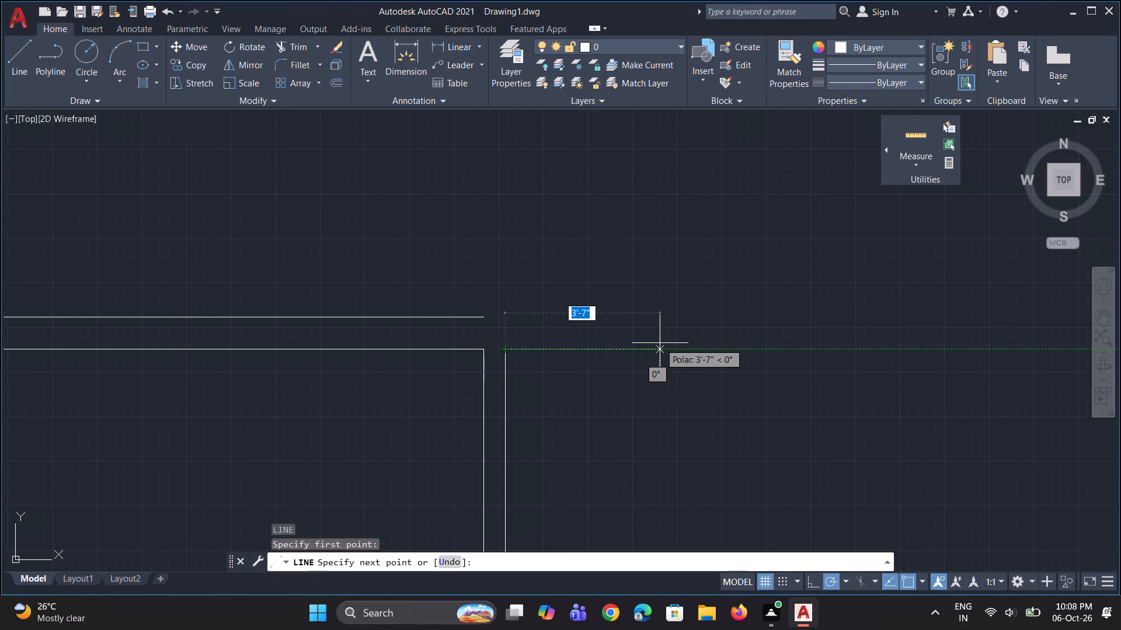
pyautogui.press('1')
pyautogui.write("4'")
pyautogui.press('Return')
pyautogui.scroll(-5, 589, 351)
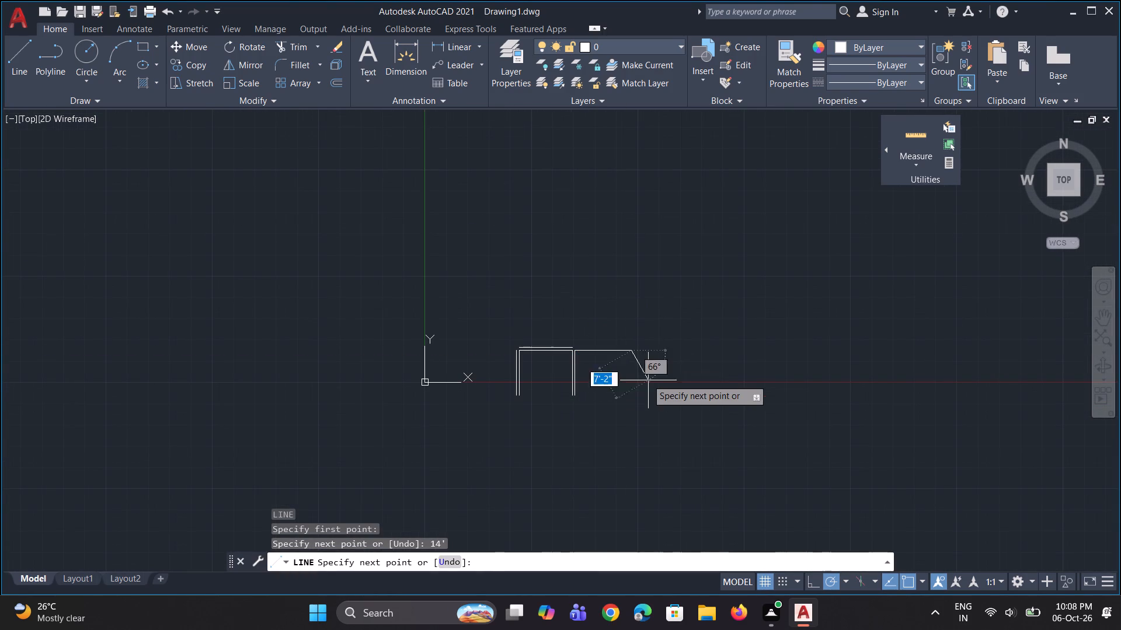
pyautogui.scroll(2, 633, 390)
pyautogui.press('1')
pyautogui.press('1')
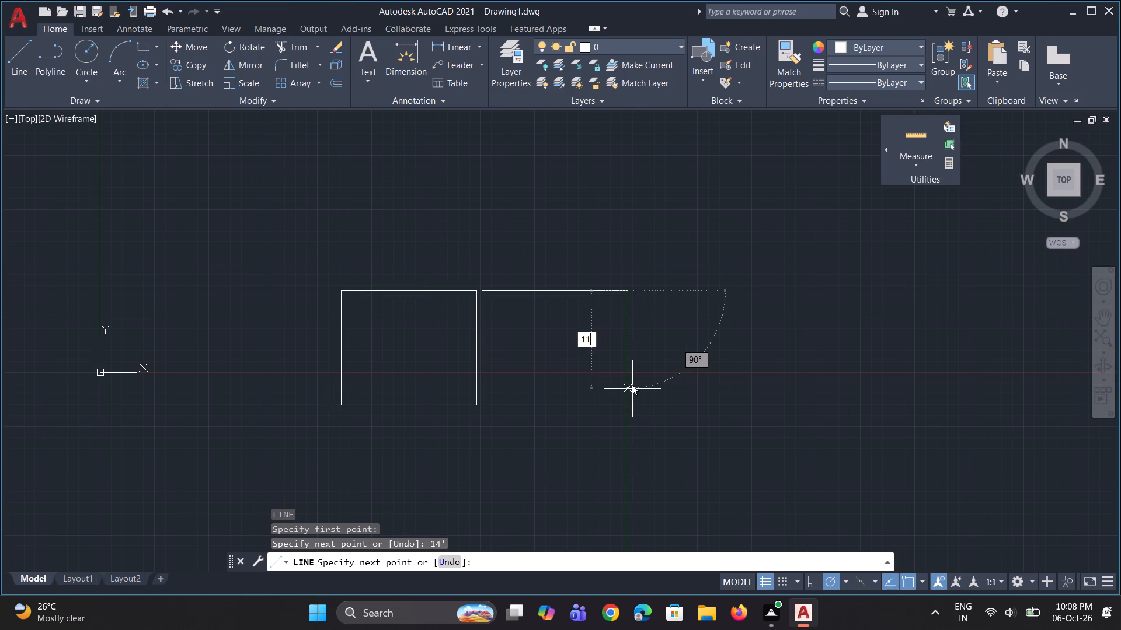
pyautogui.press("'")
pyautogui.press('Return')
pyautogui.press('Escape')
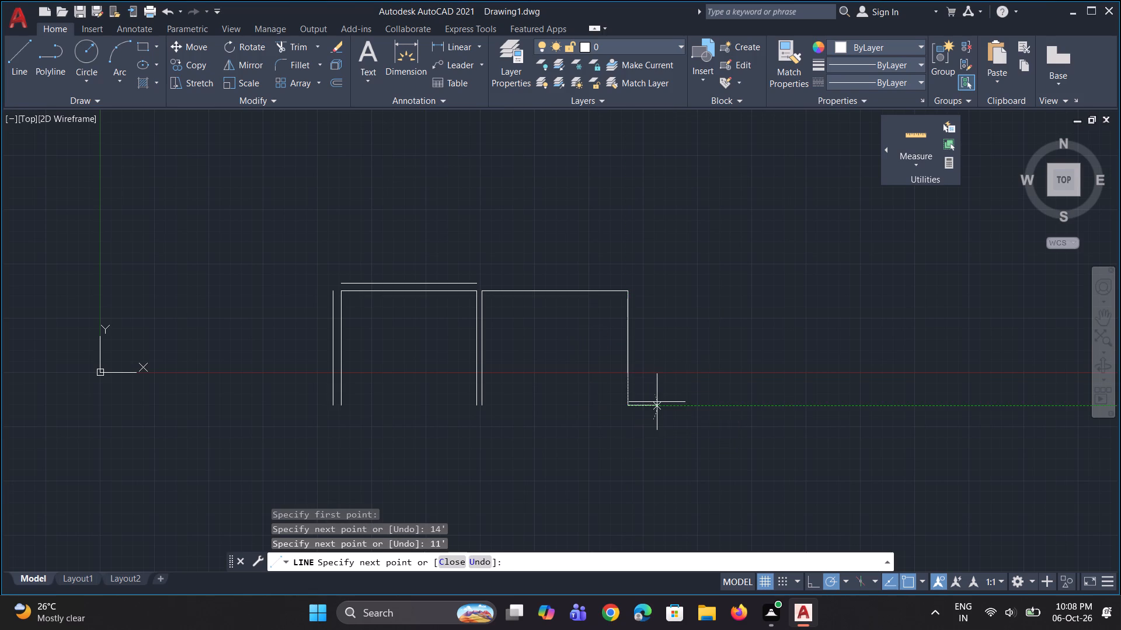
# Offset the adjoining room's top line 9" upward to form its outer wall face.
pyautogui.press('o')
pyautogui.click(681, 431)
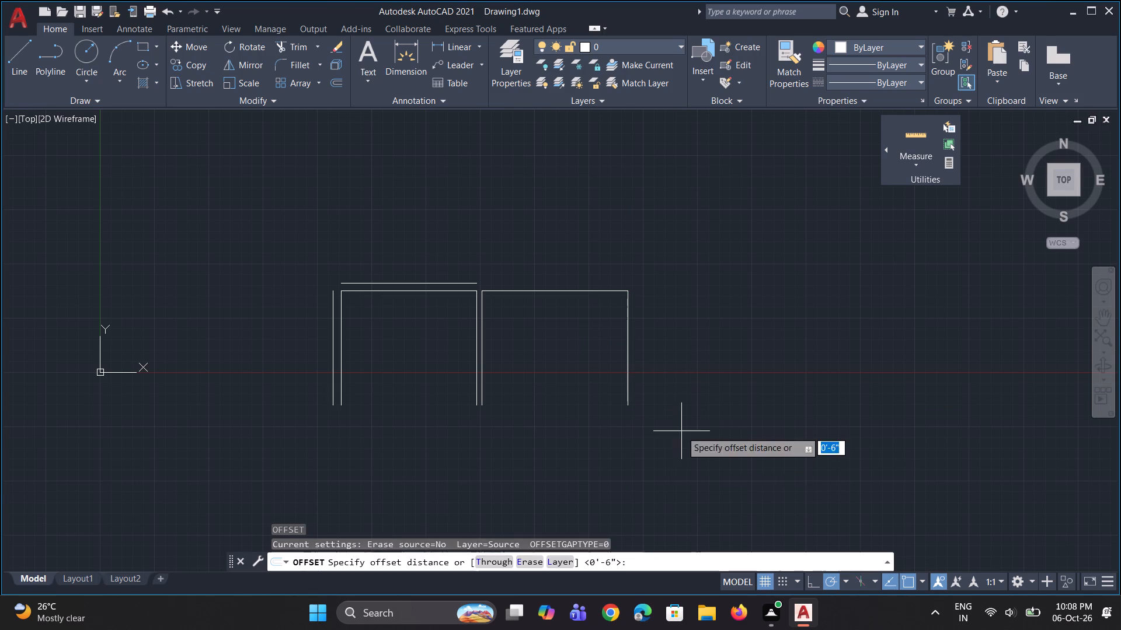
pyautogui.press('9')
pyautogui.hotkey('shift', '"')
pyautogui.press('Return')
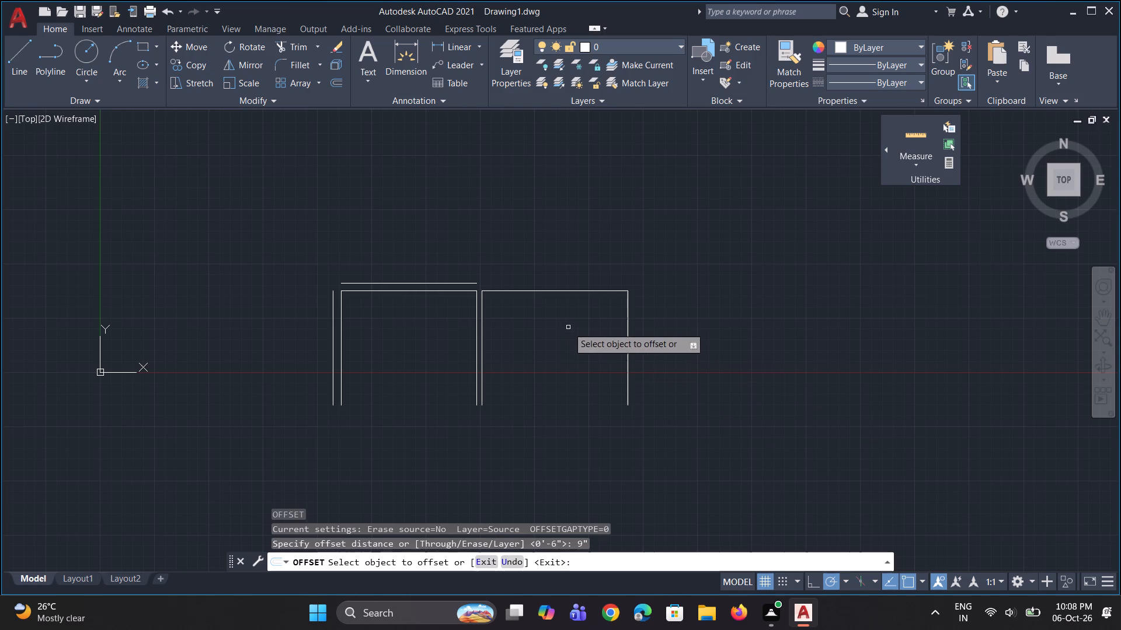
pyautogui.click(548, 290)
pyautogui.click(548, 276)
pyautogui.scroll(1, 465, 281)
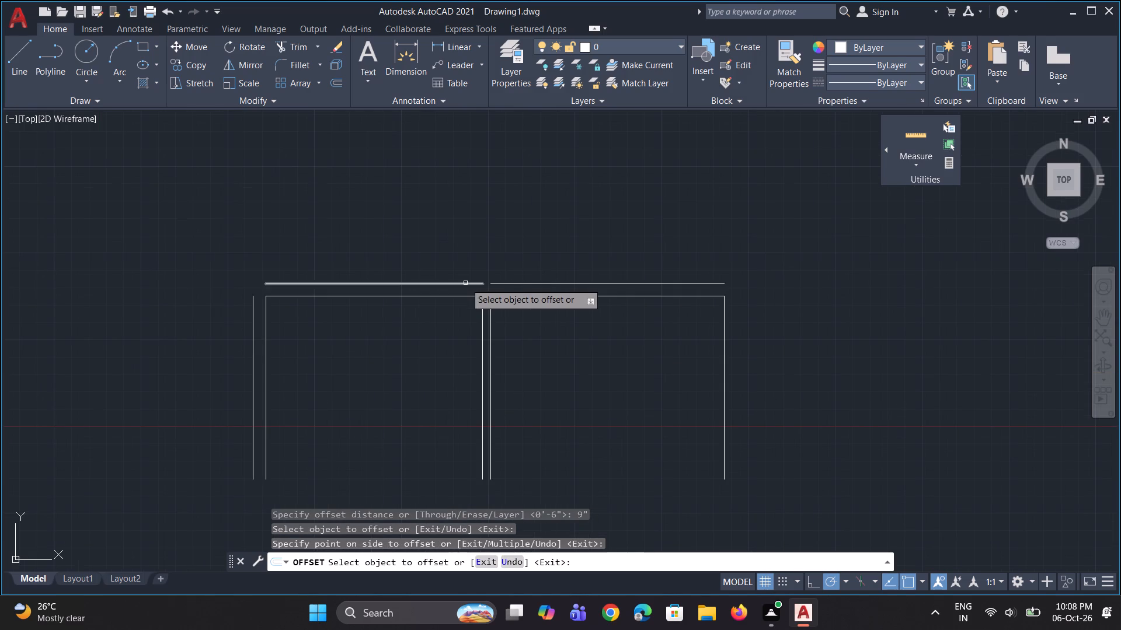
pyautogui.press('Escape')
# Offset the adjoining room's right vertical line 6" outward to form the right wall's outer face.
pyautogui.scroll(-2, 565, 320)
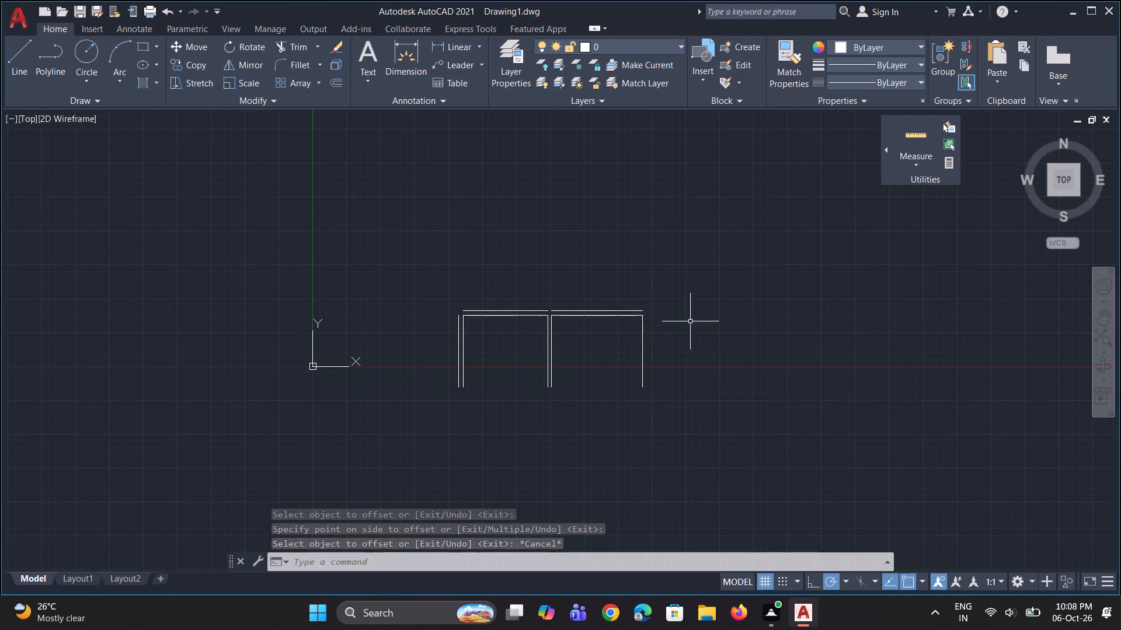
pyautogui.scroll(1, 743, 294)
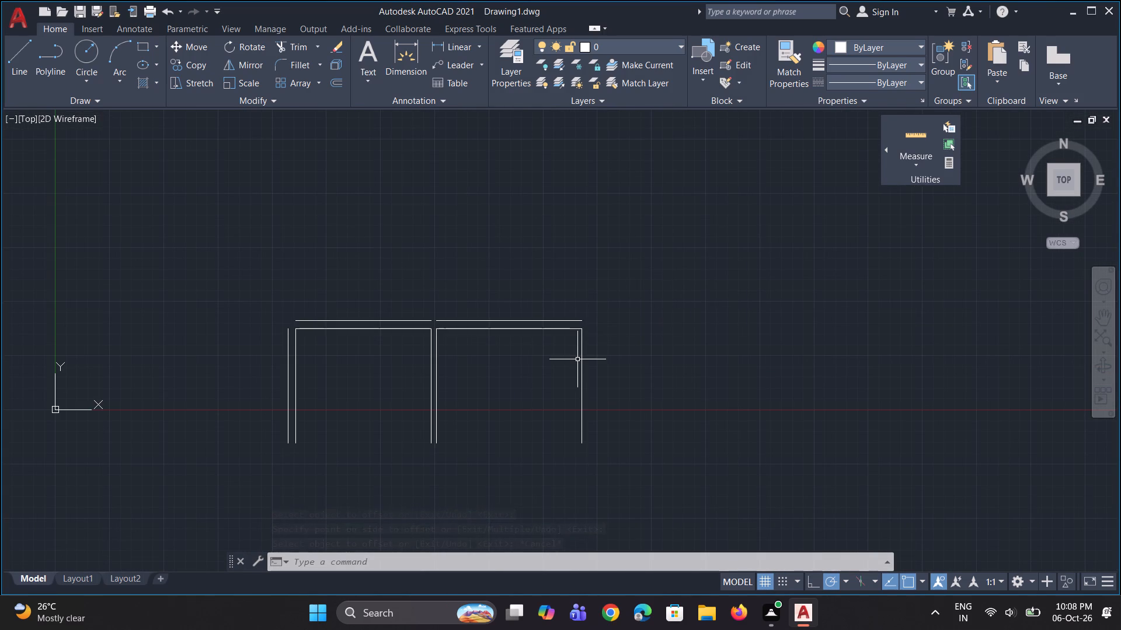
pyautogui.write('o')
pyautogui.press('space')
pyautogui.press('6')
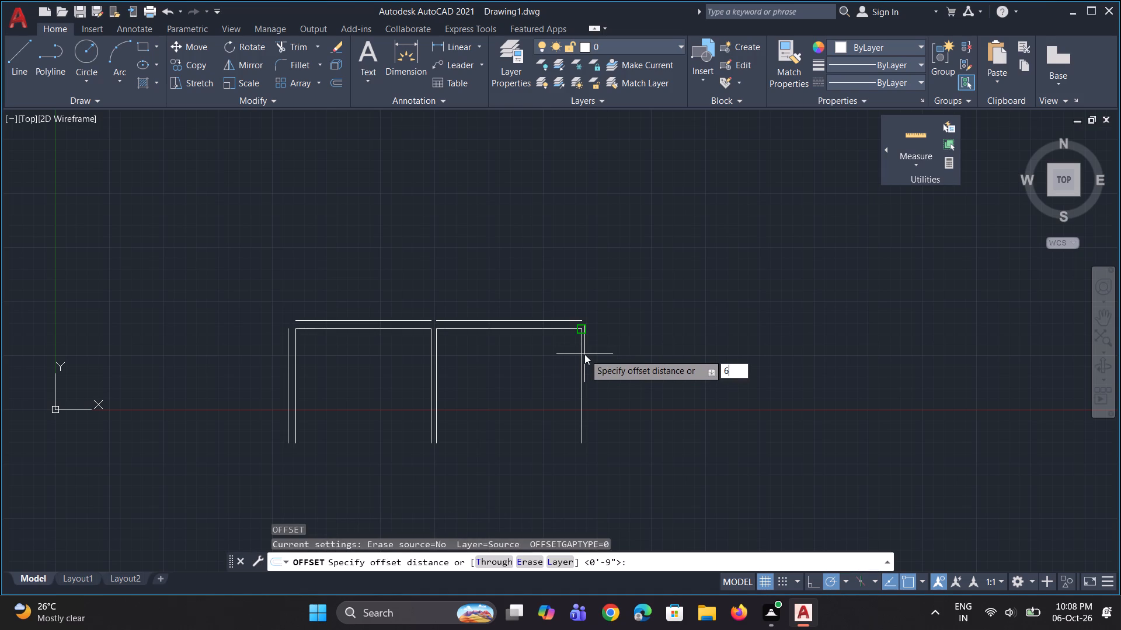
pyautogui.hotkey('shift', '"')
pyautogui.press('Return')
pyautogui.click(582, 374)
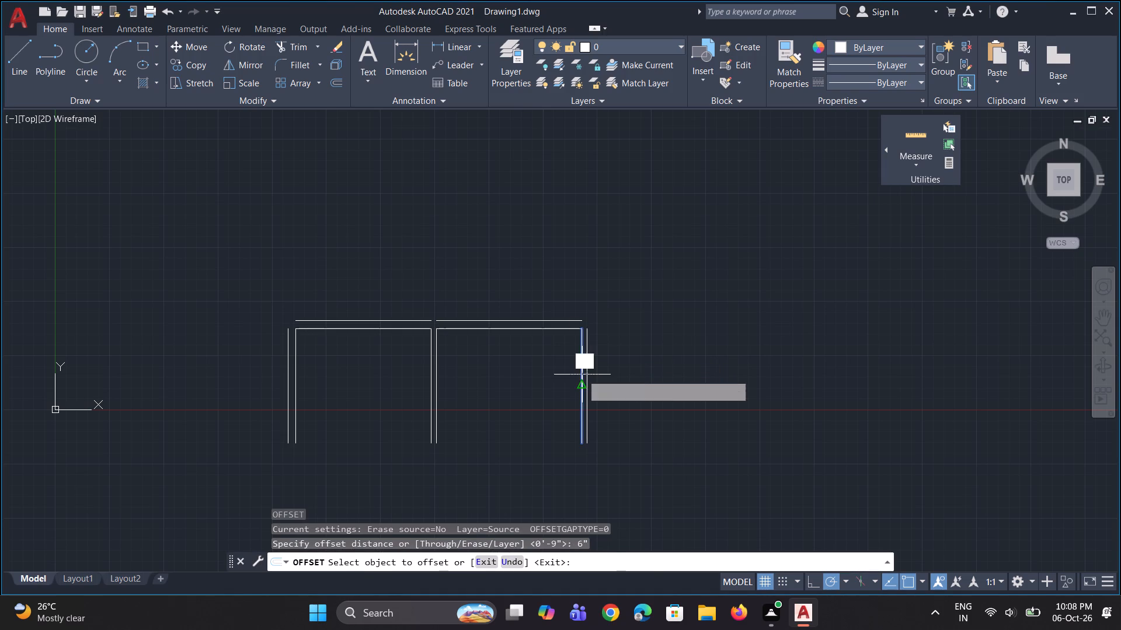
pyautogui.click(602, 379)
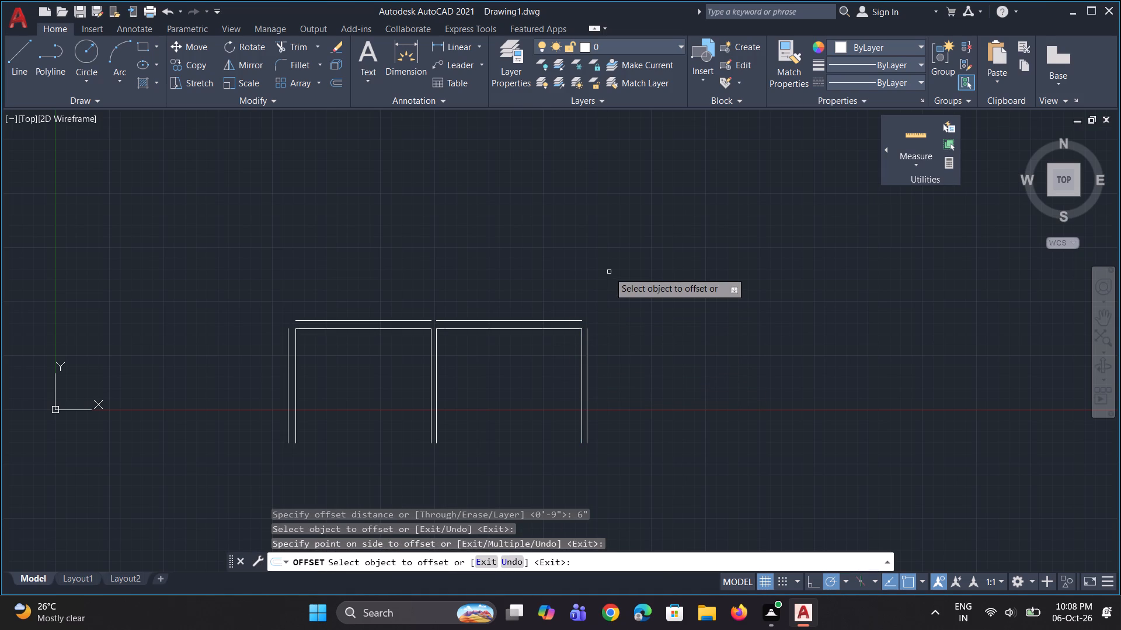
pyautogui.scroll(2, 609, 274)
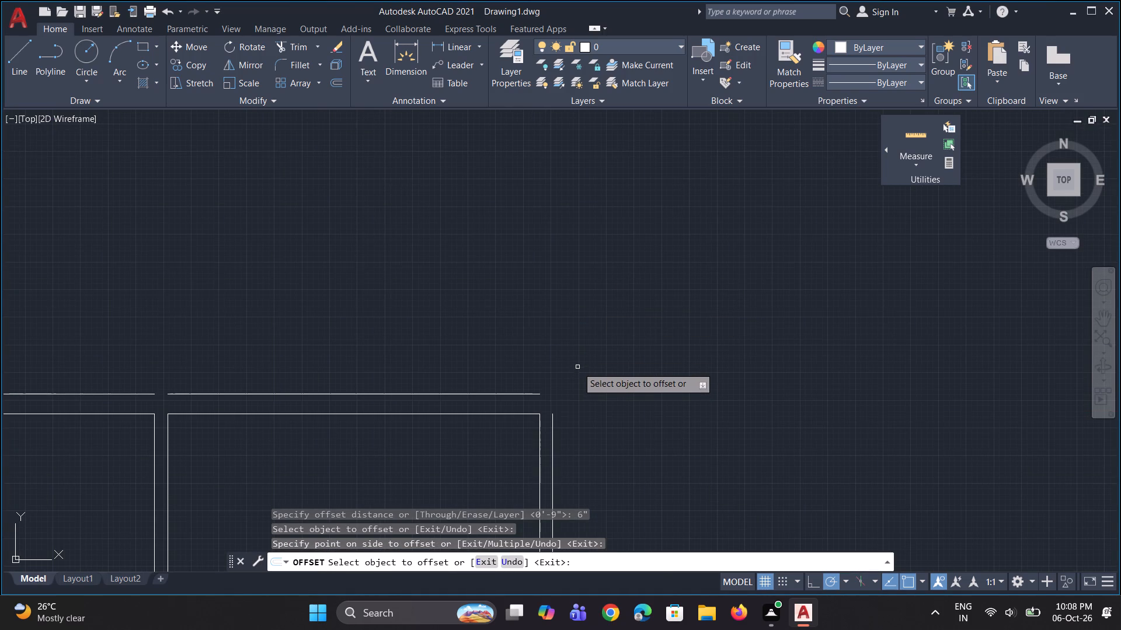
pyautogui.scroll(-2, 577, 366)
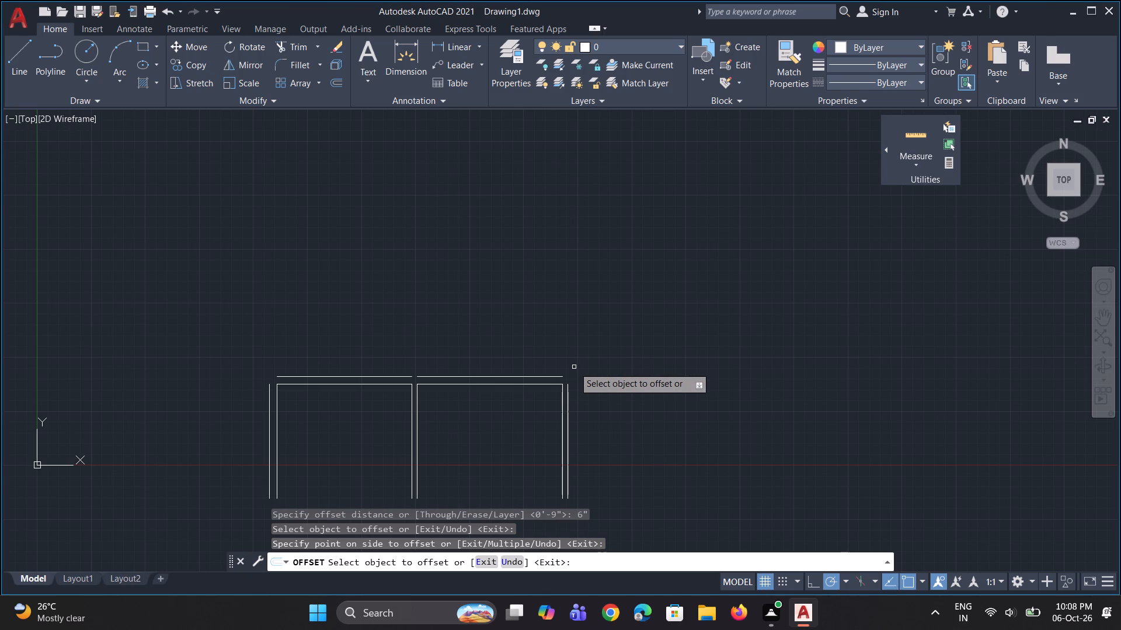
pyautogui.scroll(1, 570, 402)
pyautogui.press('Escape')
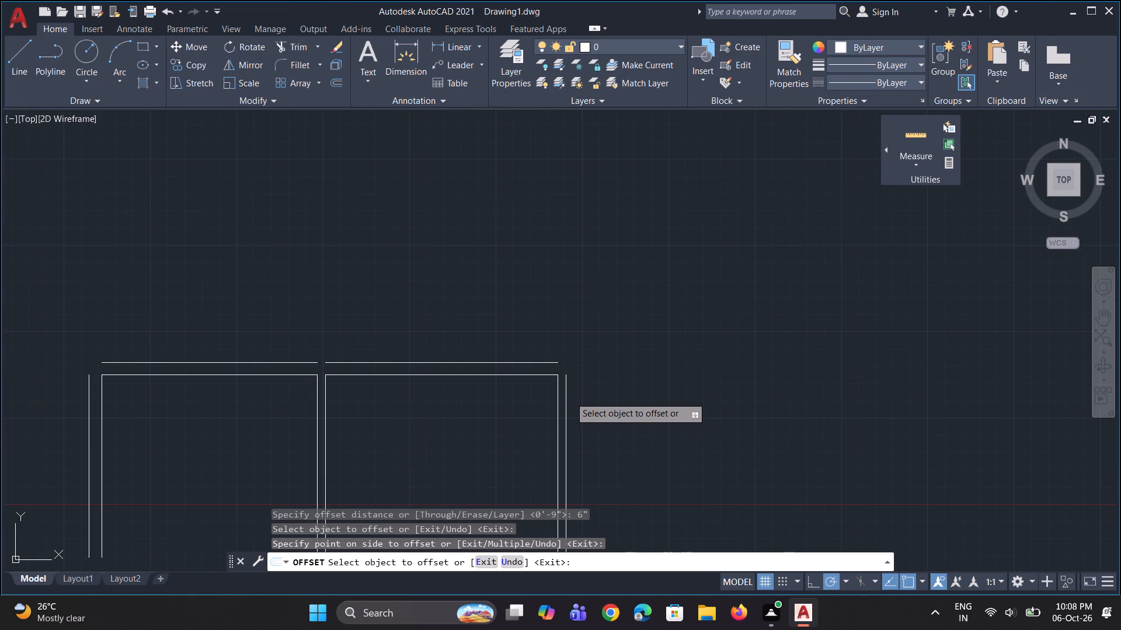
# Close the outer top-right corner with lines 9" up from the right outer wall face and left to the top outer line's end.
pyautogui.press('l')
pyautogui.press('space')
pyautogui.click(566, 380)
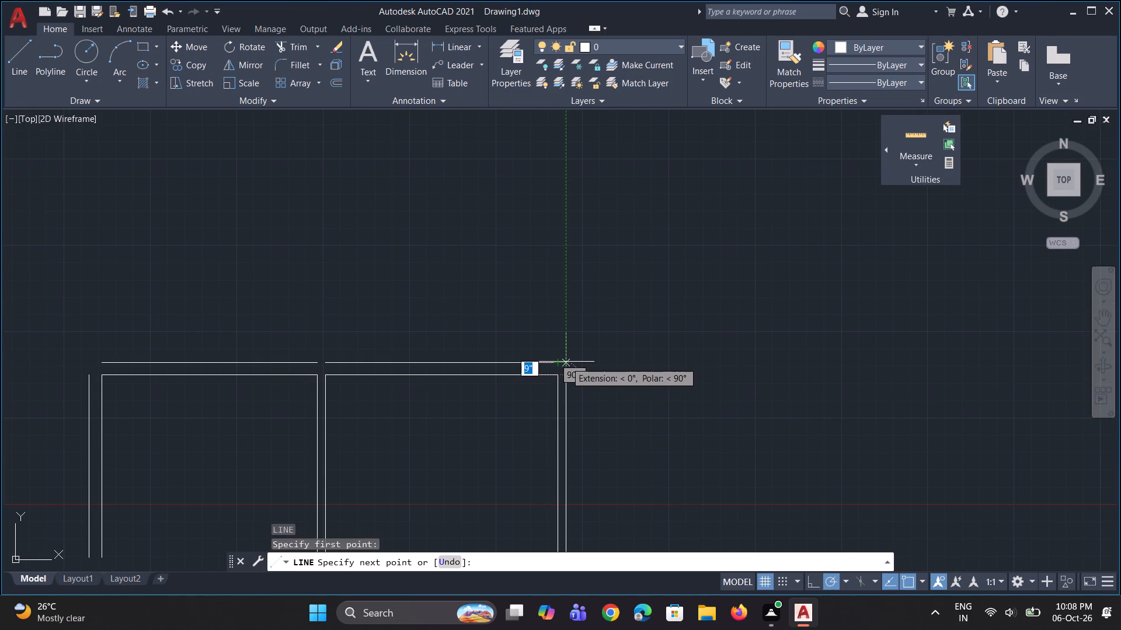
pyautogui.scroll(3, 566, 362)
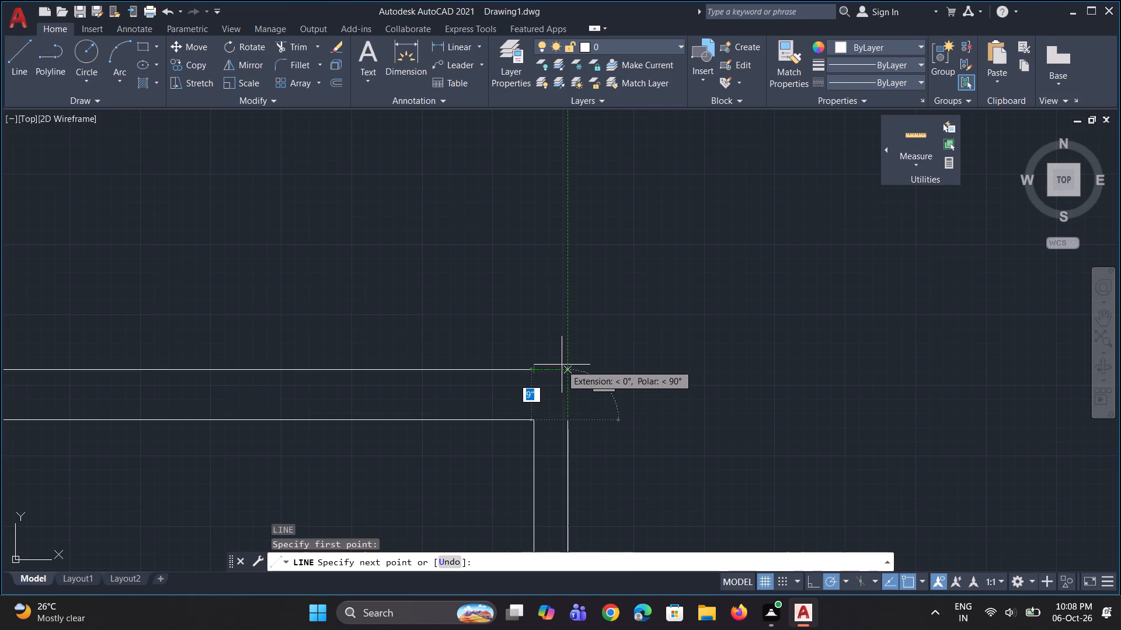
pyautogui.click(568, 370)
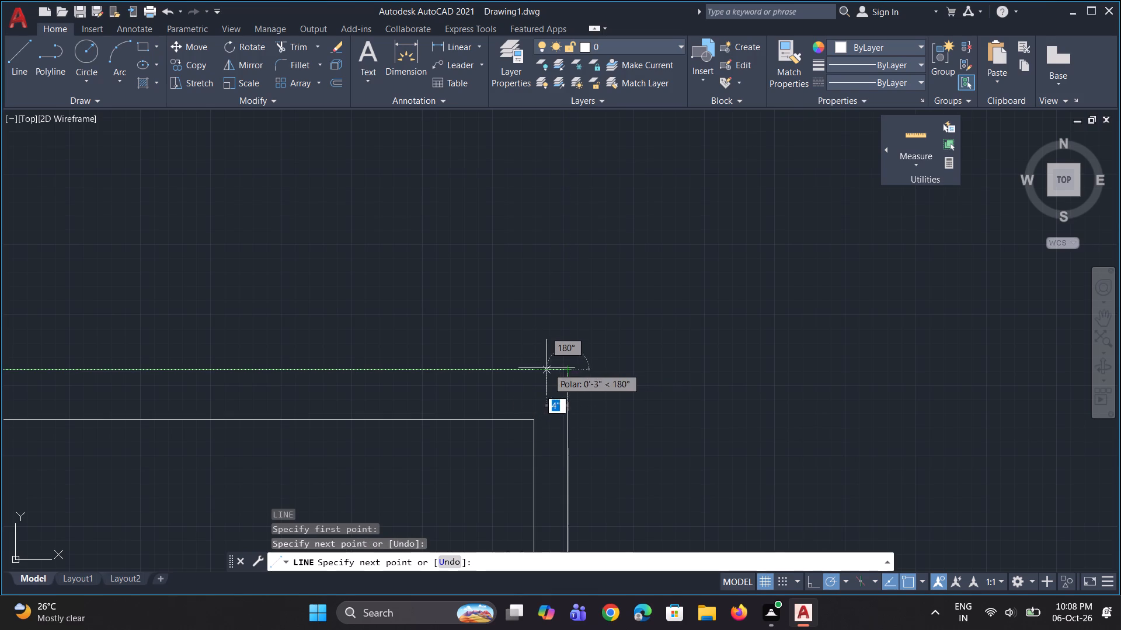
pyautogui.click(537, 370)
pyautogui.press('space')
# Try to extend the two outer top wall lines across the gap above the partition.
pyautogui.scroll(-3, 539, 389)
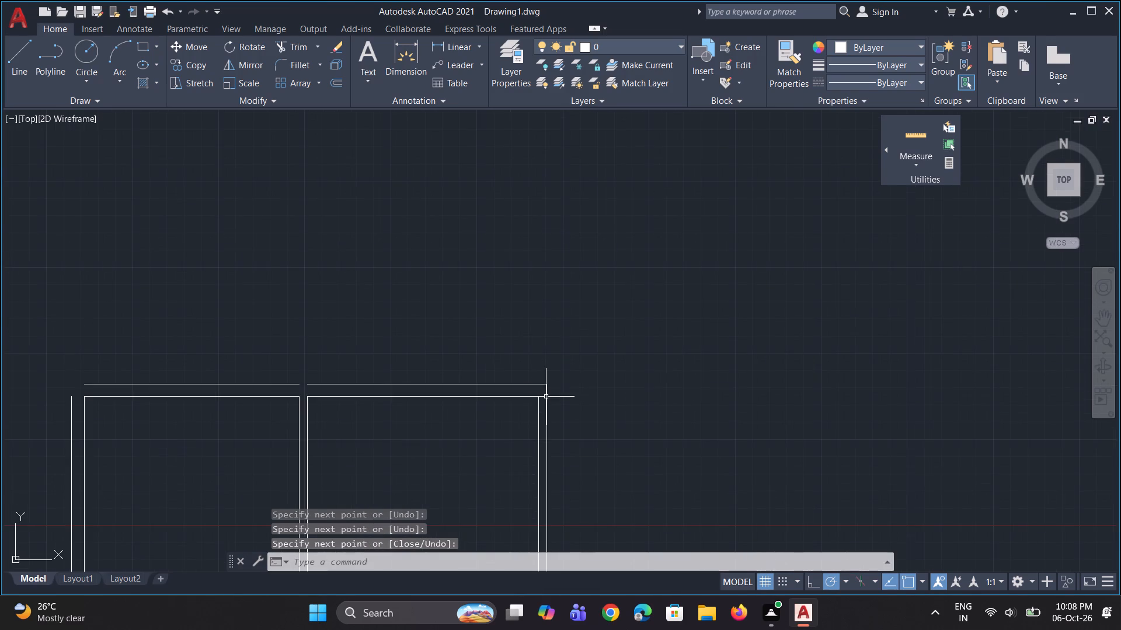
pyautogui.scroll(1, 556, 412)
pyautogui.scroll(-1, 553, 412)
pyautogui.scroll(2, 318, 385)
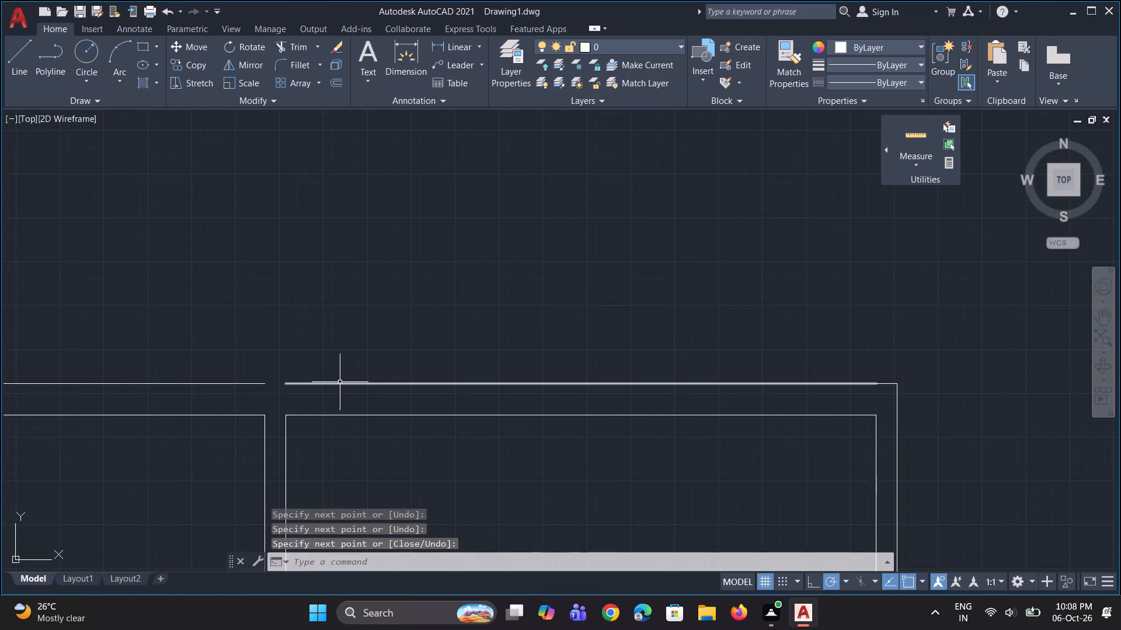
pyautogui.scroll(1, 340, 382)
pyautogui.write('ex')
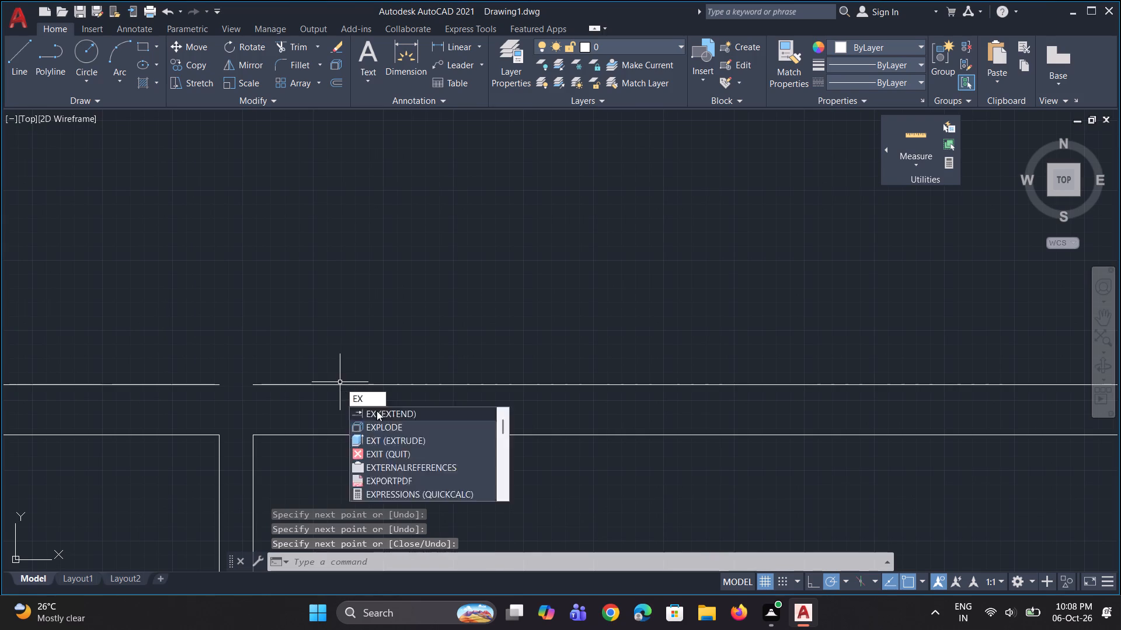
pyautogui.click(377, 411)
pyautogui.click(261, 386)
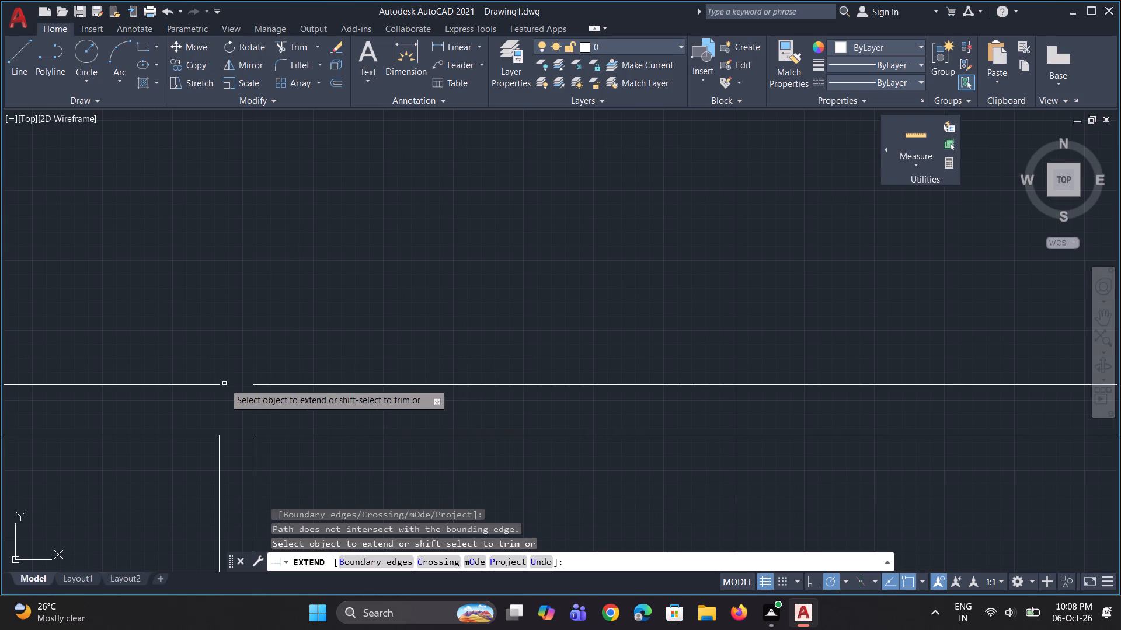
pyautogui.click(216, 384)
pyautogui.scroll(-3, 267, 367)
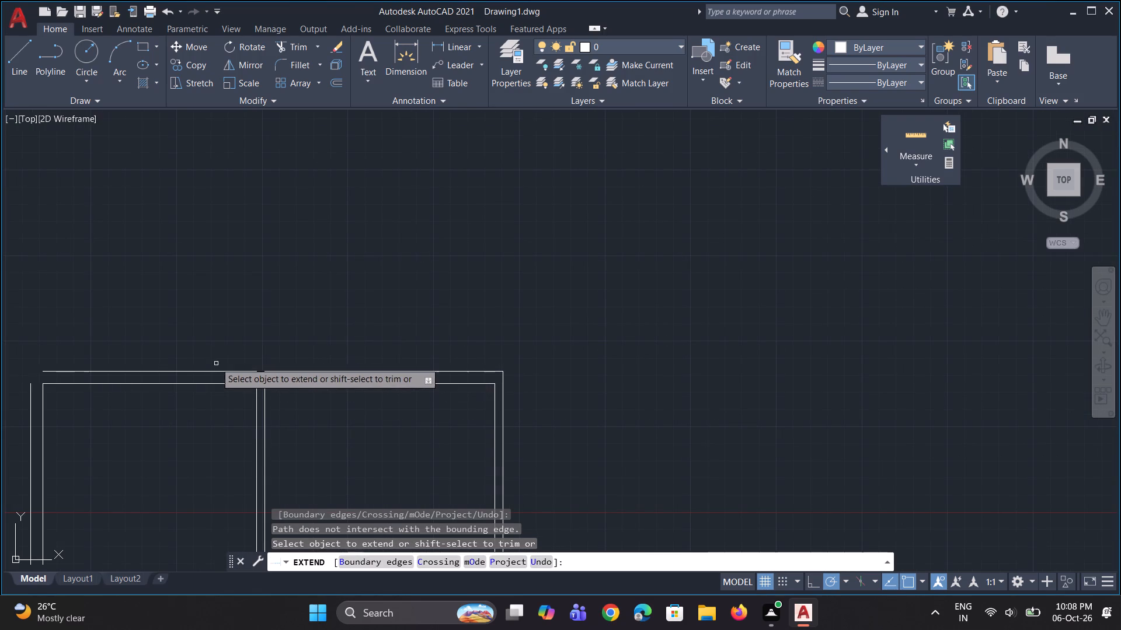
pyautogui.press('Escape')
# Draw a line joining the two outer top wall lines across the gap above the partition.
pyautogui.press('l')
pyautogui.press('space')
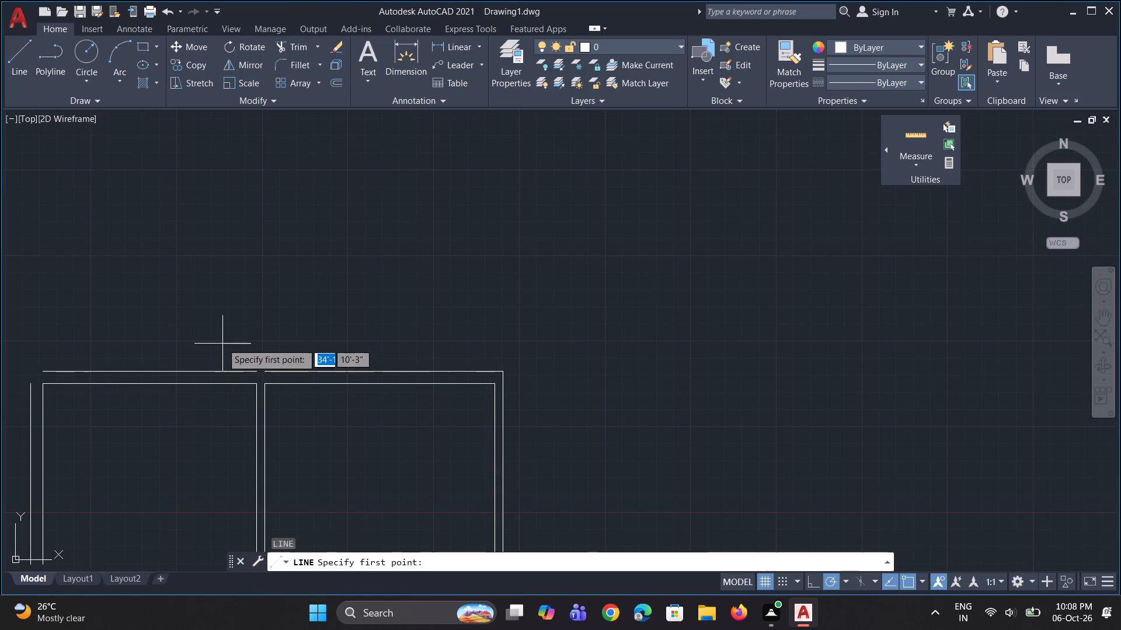
pyautogui.scroll(4, 221, 343)
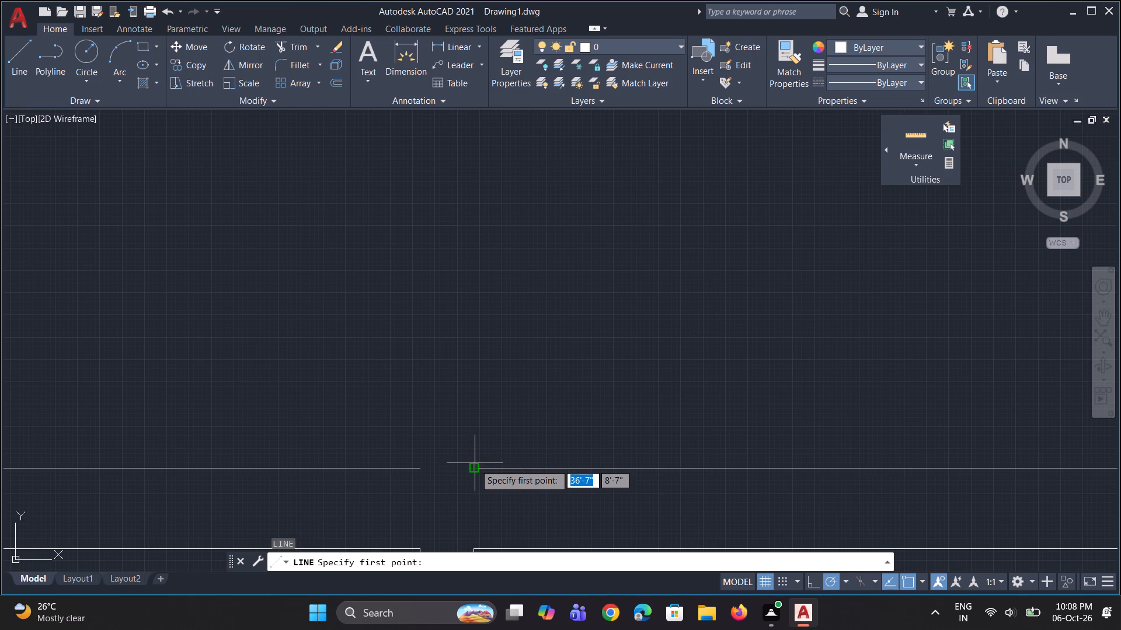
pyautogui.click(475, 464)
pyautogui.click(419, 466)
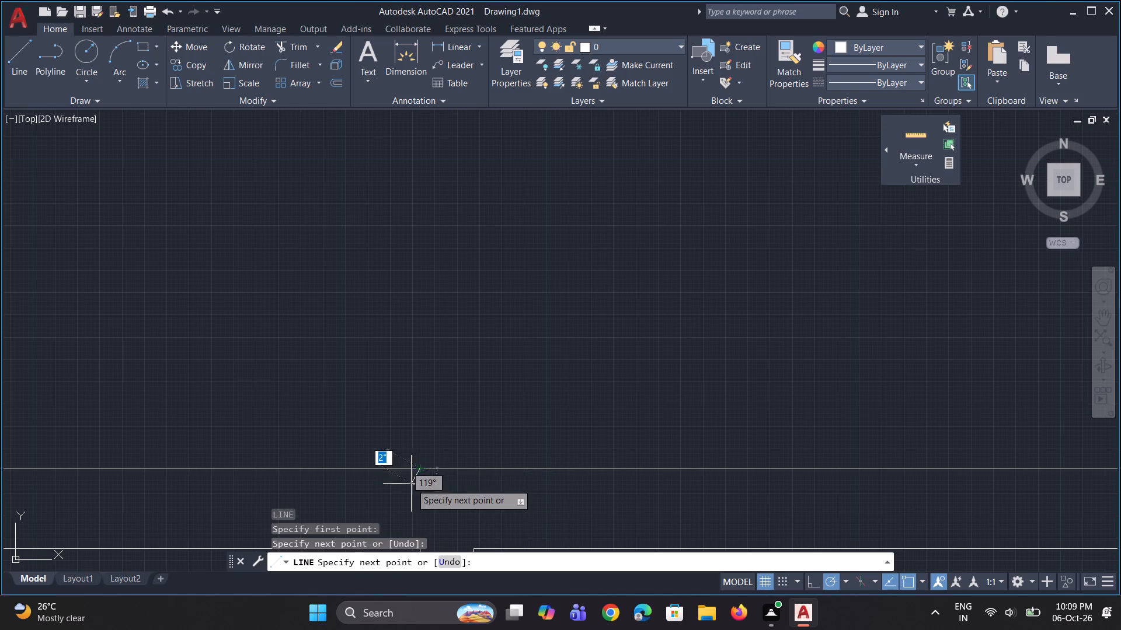
pyautogui.scroll(-3, 414, 473)
pyautogui.press('Escape')
# Close the outer top-left corner with lines 9" up from the left outer wall face and right to the top outer line's end.
pyautogui.scroll(-3, 376, 426)
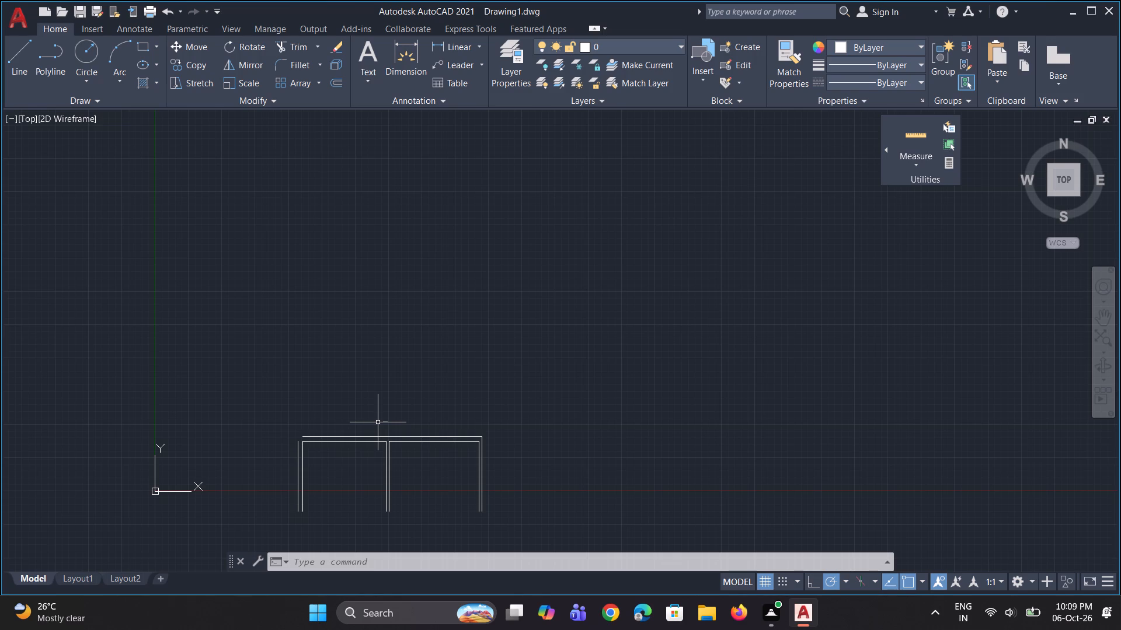
pyautogui.scroll(-2, 423, 410)
pyautogui.scroll(3, 444, 422)
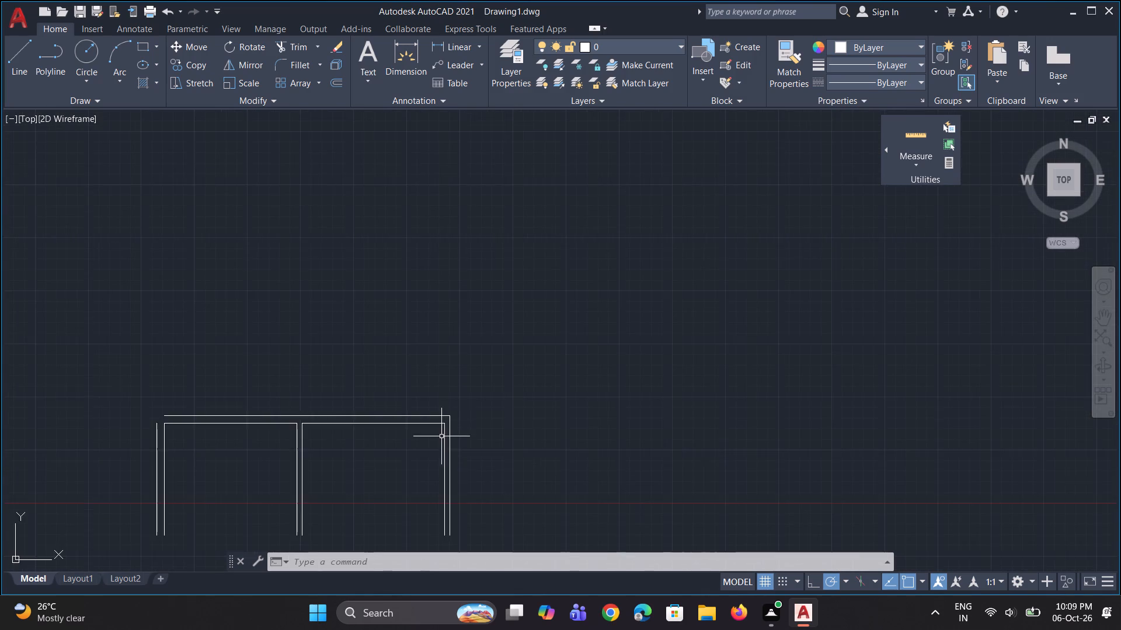
pyautogui.scroll(1, 434, 424)
pyautogui.scroll(-3, 349, 392)
pyautogui.scroll(3, 244, 395)
pyautogui.scroll(3, 371, 426)
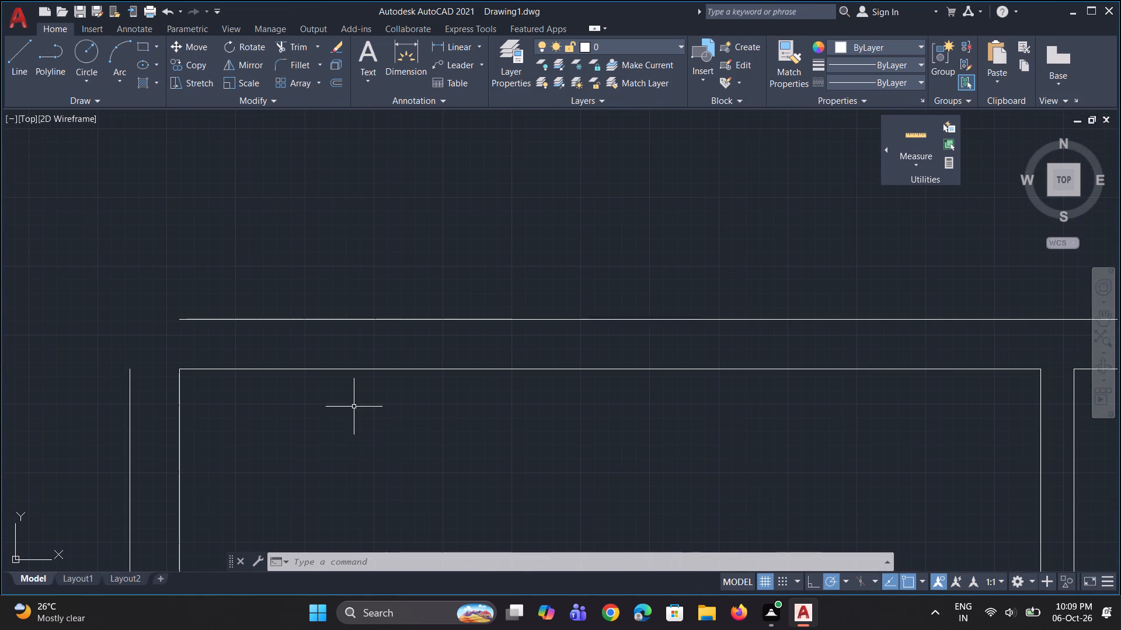
pyautogui.write('l')
pyautogui.press('space')
pyautogui.click(134, 367)
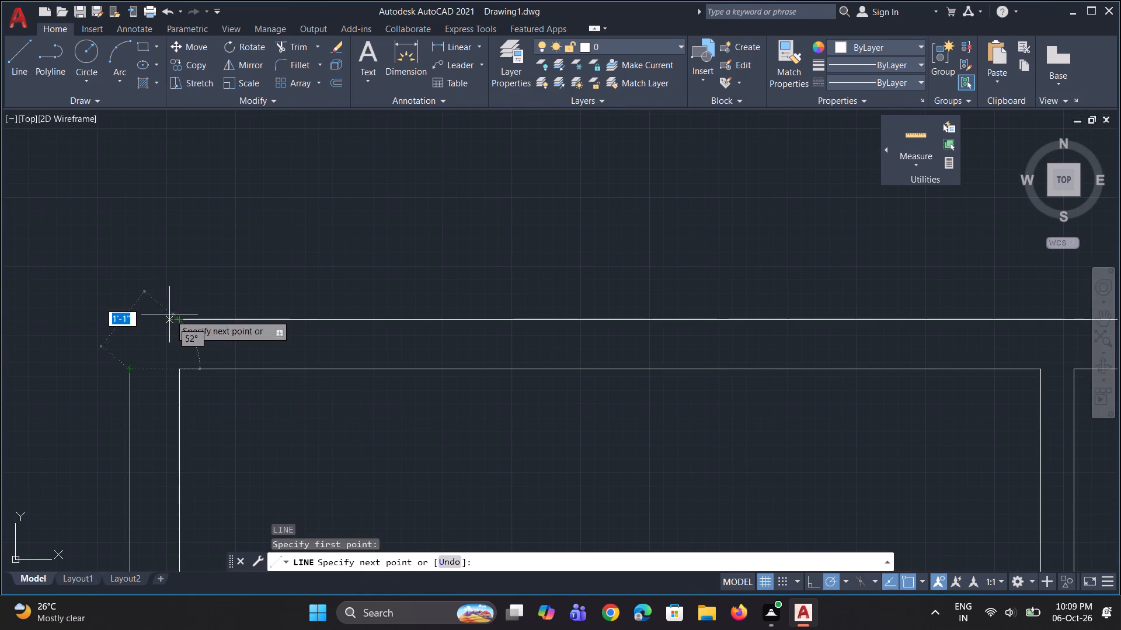
pyautogui.click(131, 321)
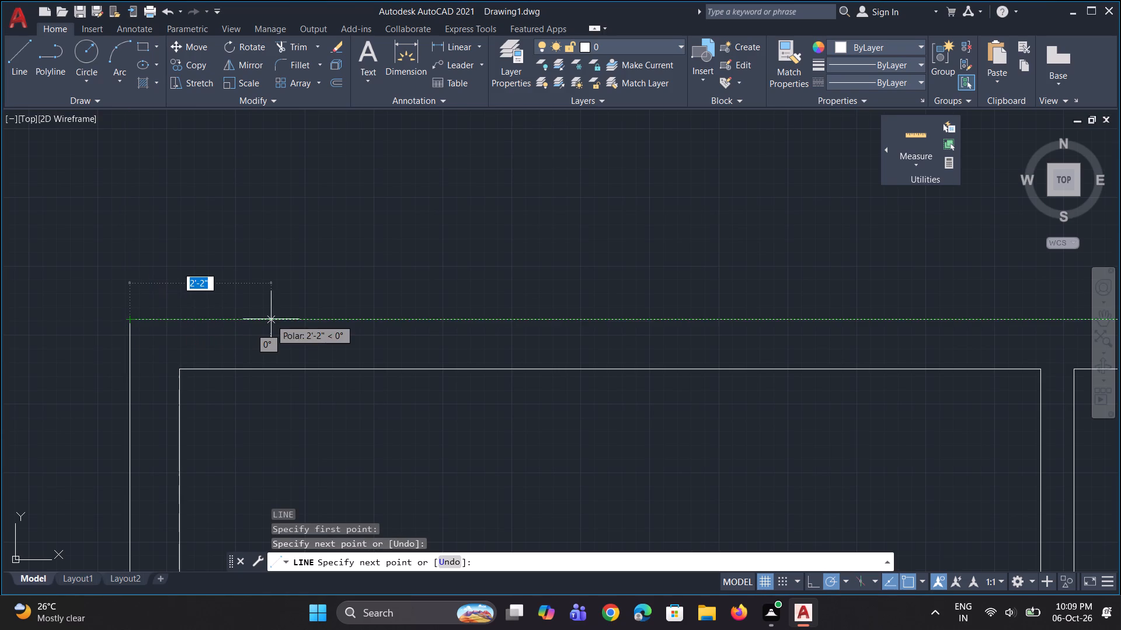
pyautogui.scroll(-2, 231, 342)
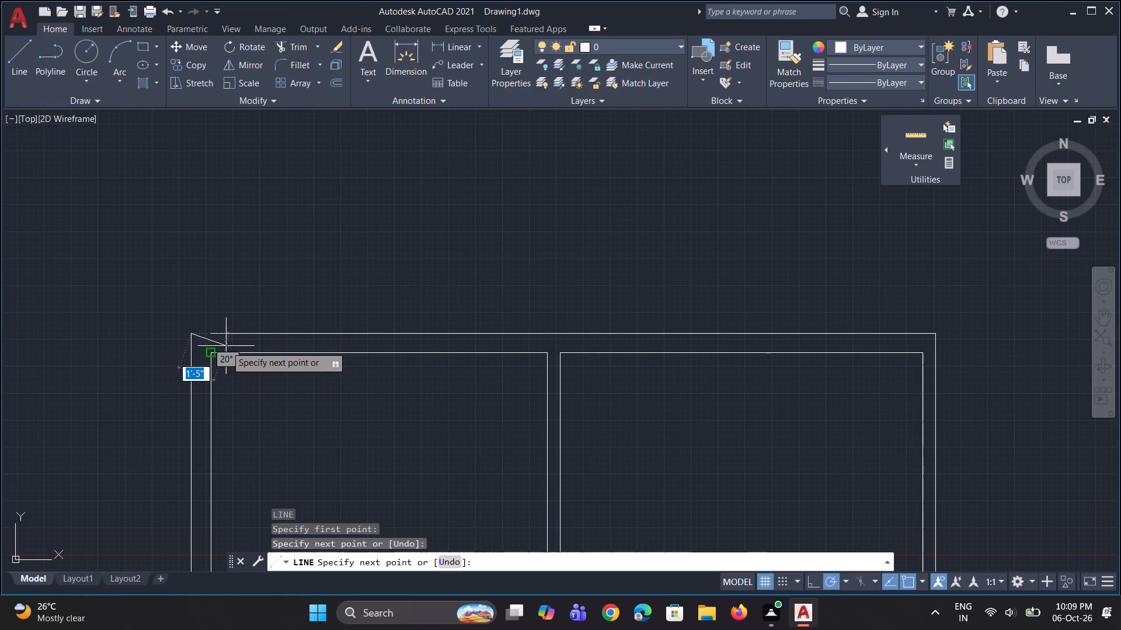
pyautogui.click(213, 337)
pyautogui.press('Escape')
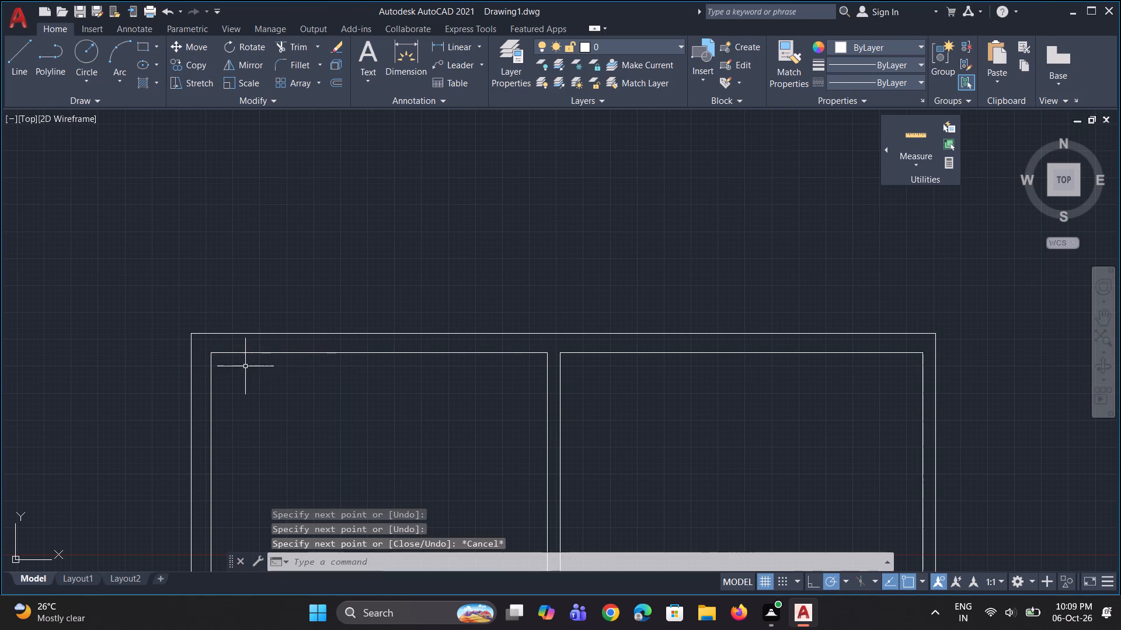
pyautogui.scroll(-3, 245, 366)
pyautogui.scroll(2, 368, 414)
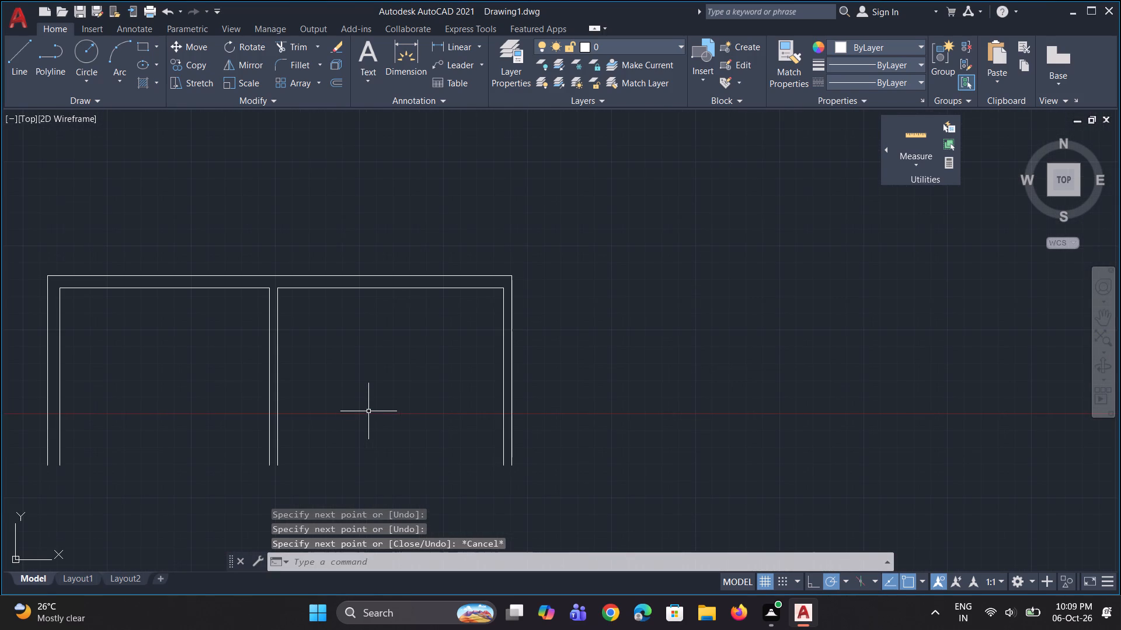
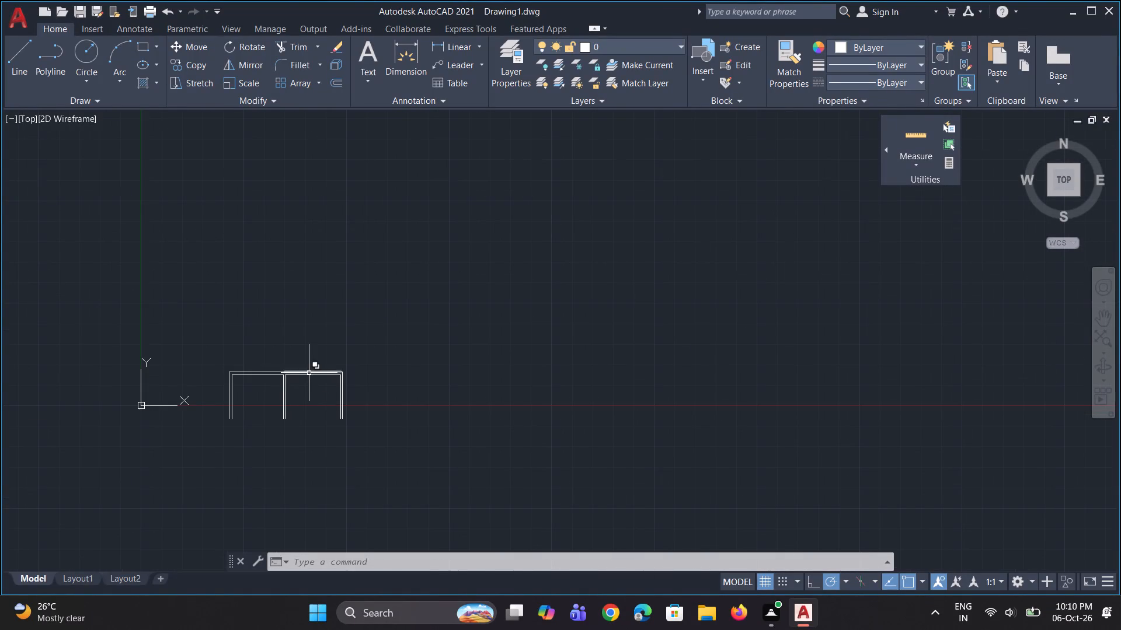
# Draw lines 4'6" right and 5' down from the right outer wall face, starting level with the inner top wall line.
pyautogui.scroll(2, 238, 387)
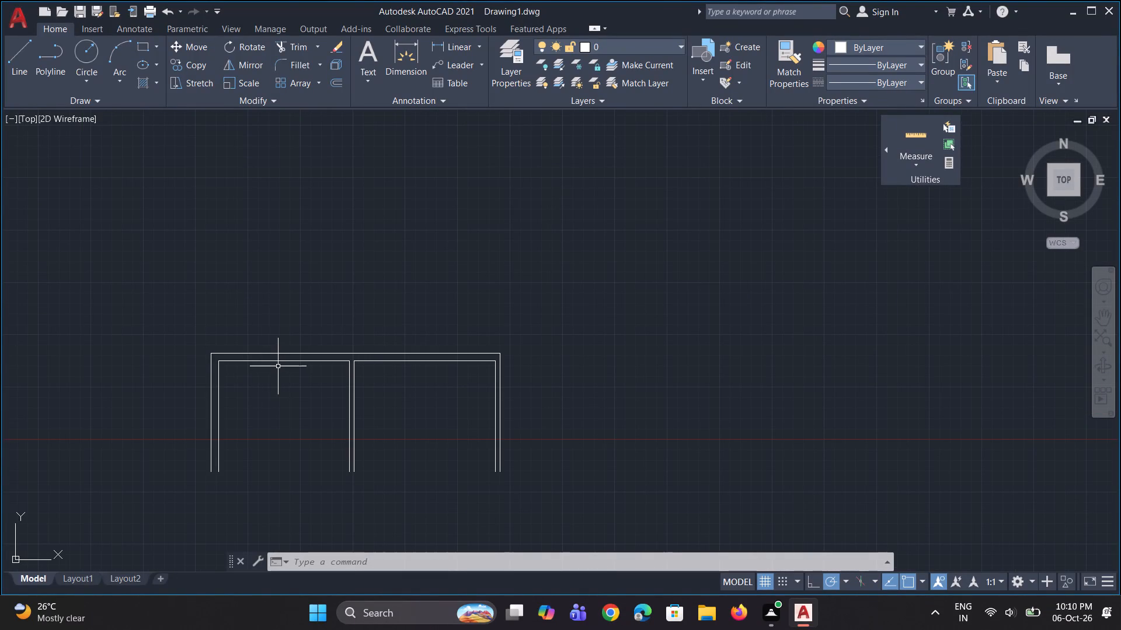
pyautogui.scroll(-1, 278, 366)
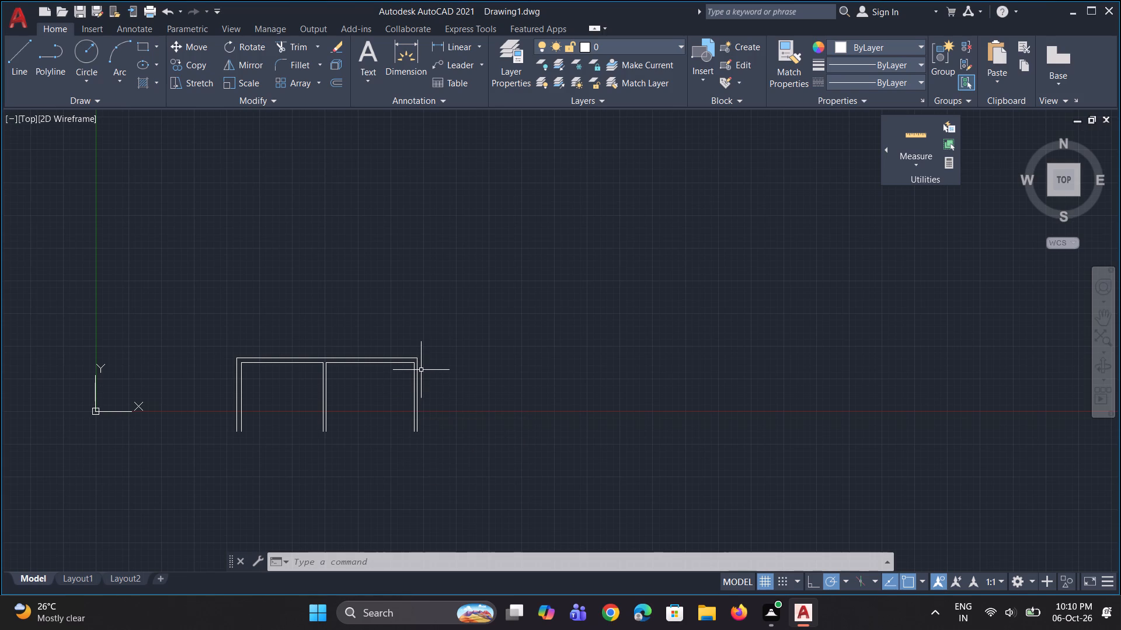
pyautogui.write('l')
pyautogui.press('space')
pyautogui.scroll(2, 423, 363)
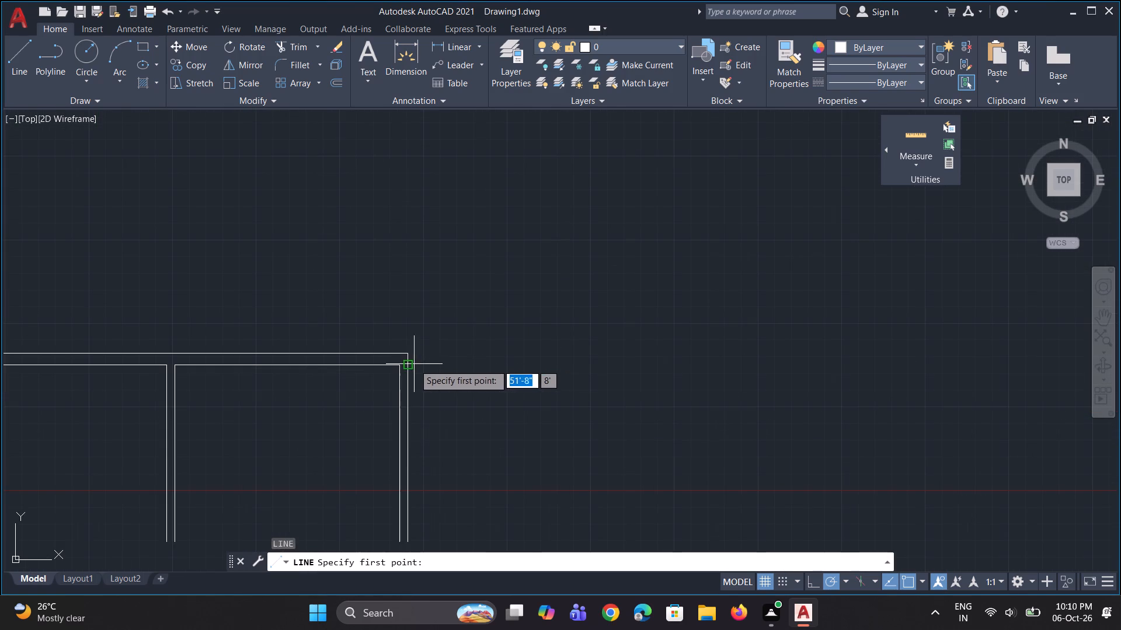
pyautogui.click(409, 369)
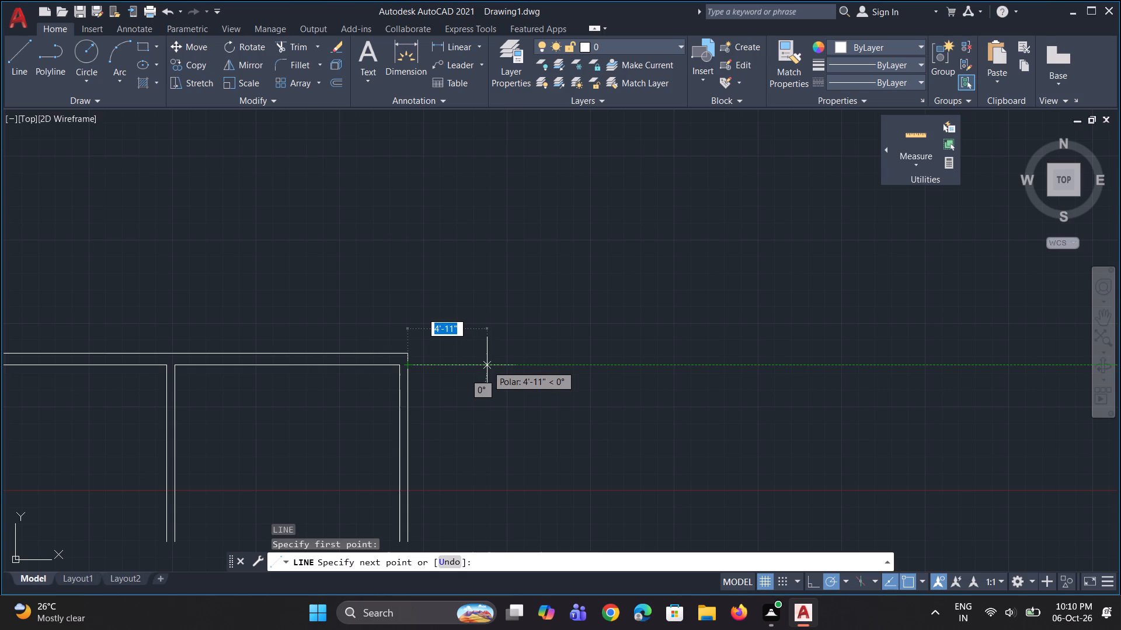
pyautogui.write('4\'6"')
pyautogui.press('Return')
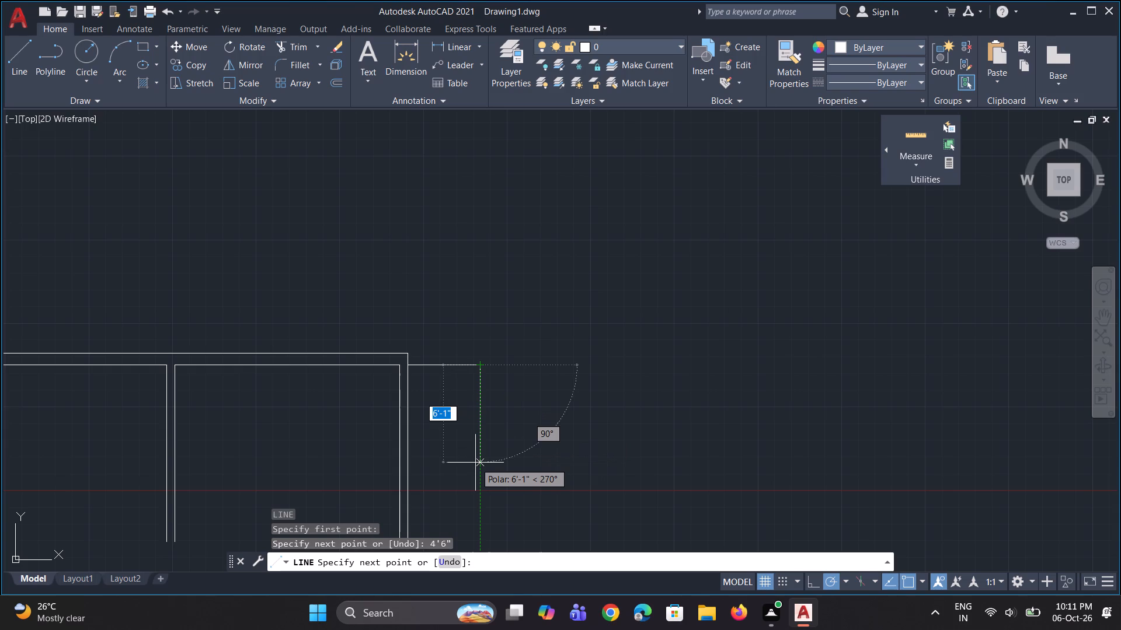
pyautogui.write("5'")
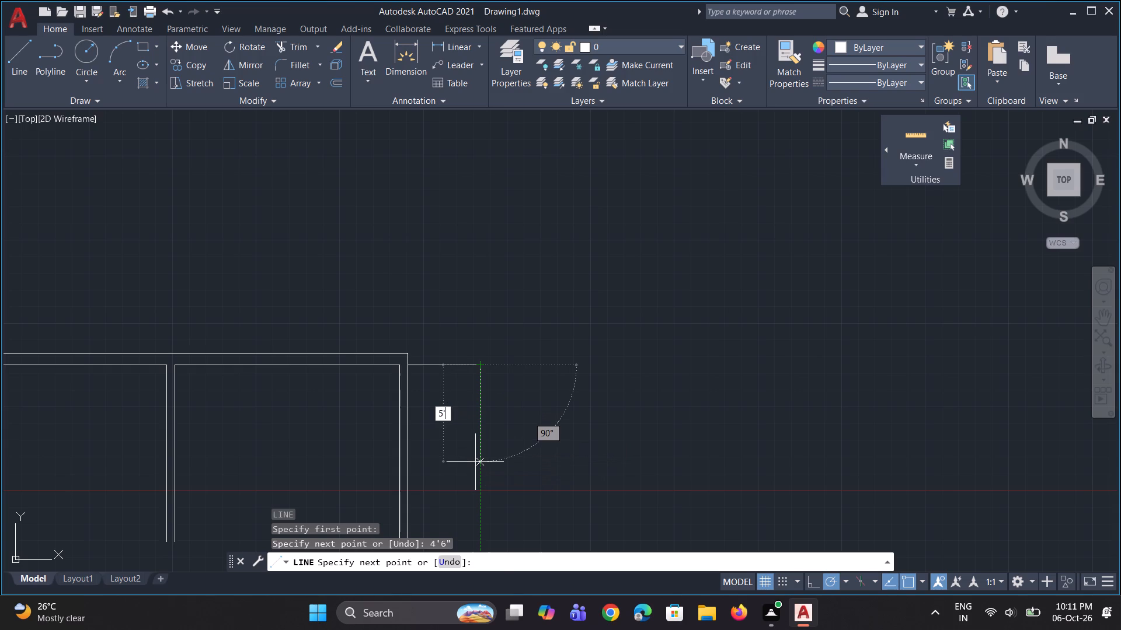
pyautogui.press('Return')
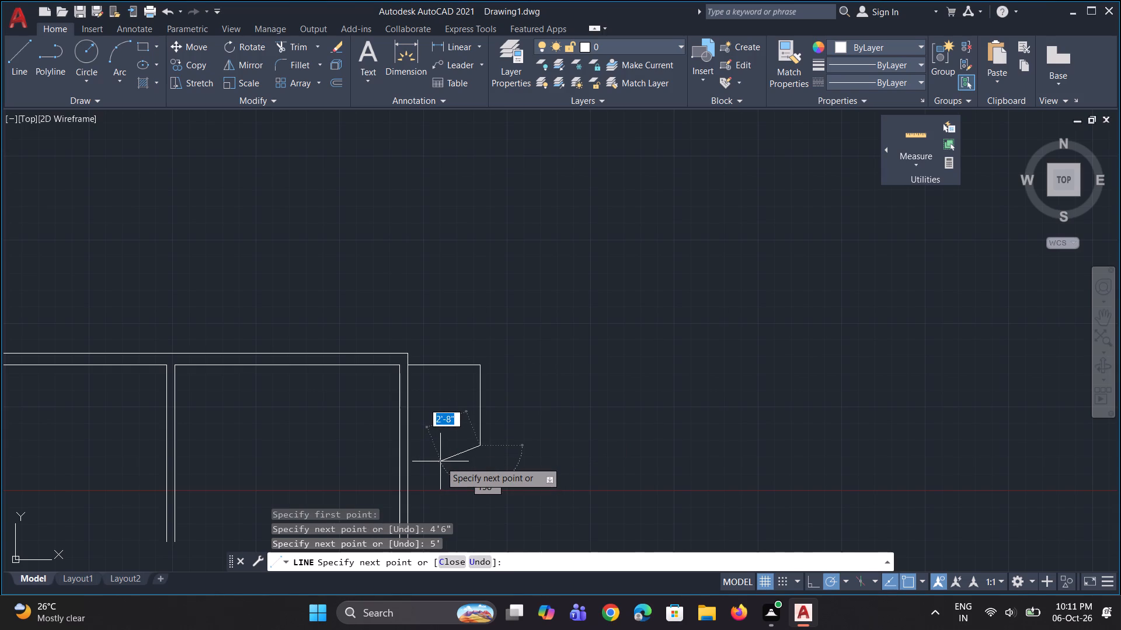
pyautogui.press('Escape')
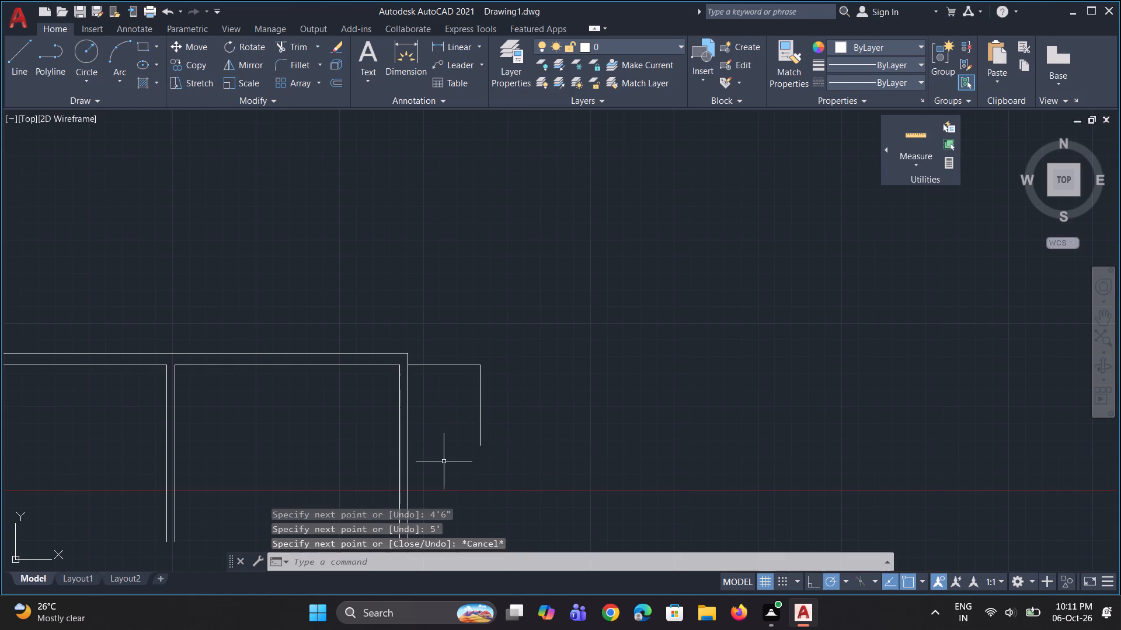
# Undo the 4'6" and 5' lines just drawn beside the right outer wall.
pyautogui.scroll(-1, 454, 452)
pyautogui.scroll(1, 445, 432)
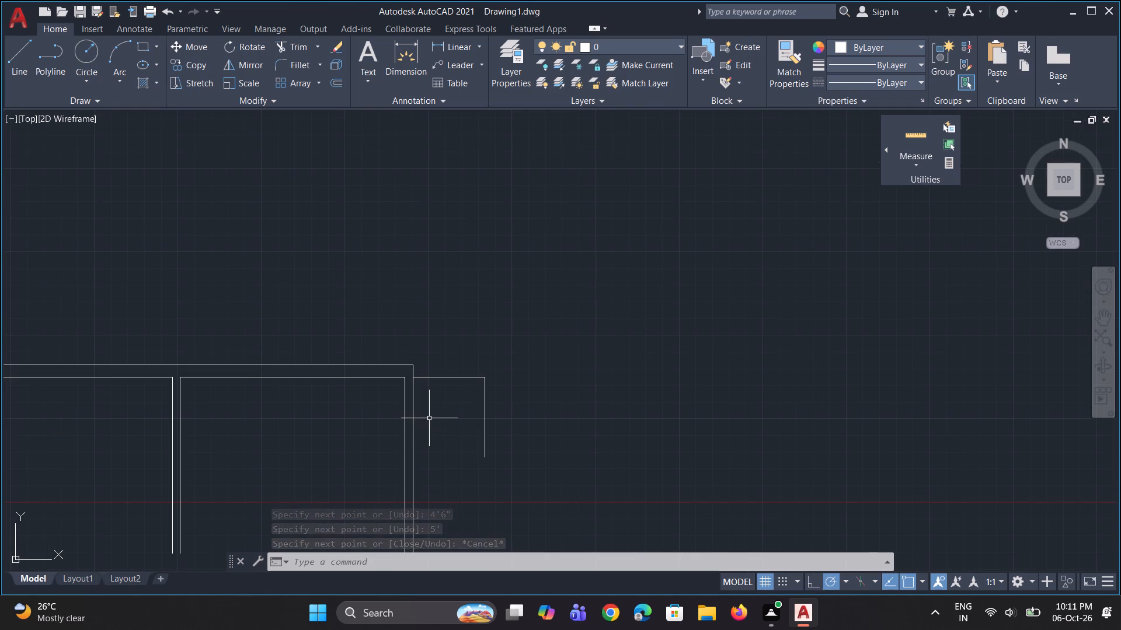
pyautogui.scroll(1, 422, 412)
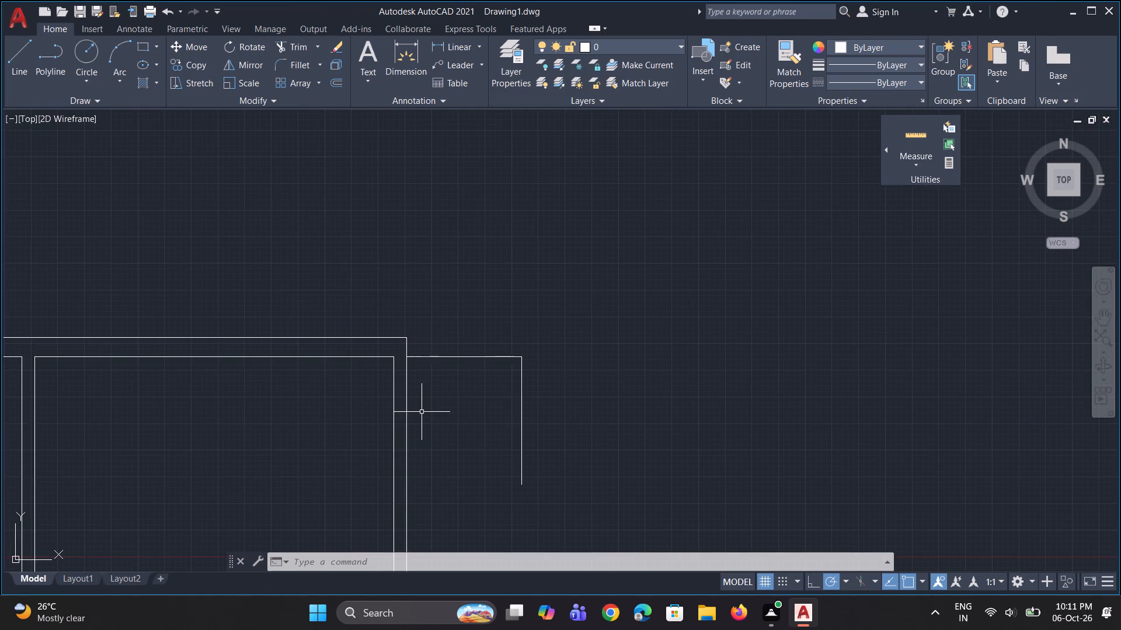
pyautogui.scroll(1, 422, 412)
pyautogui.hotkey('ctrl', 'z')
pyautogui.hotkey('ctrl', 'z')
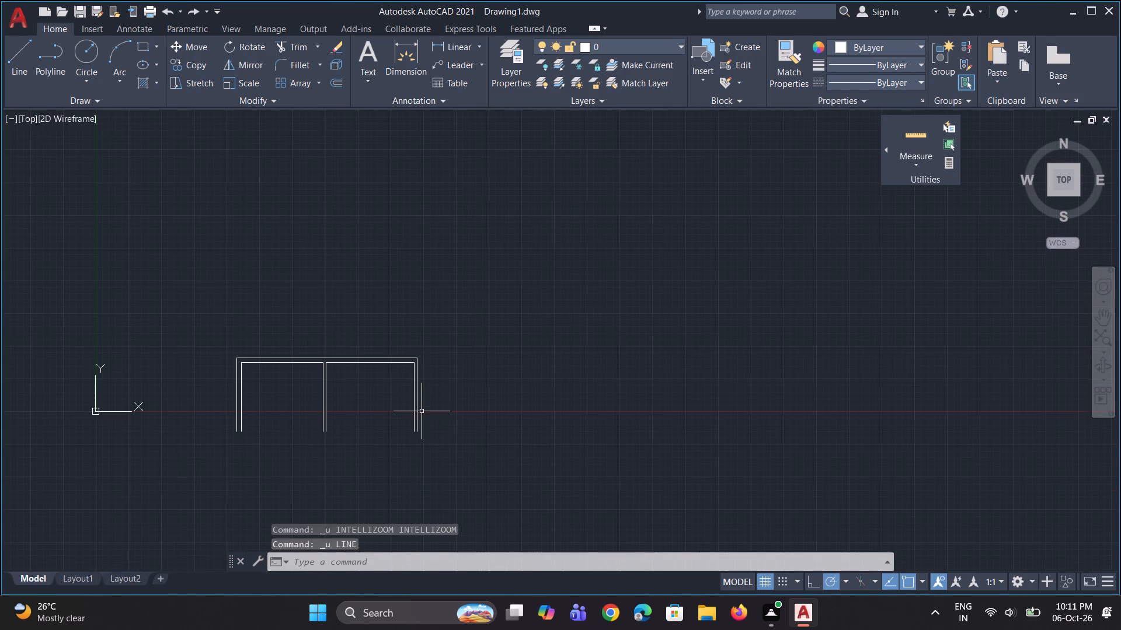
# Draw a small room from the outer top-right corner: 1'6" up, 4'6" right, 5' down, and back left to the outer wall face.
pyautogui.press('l')
pyautogui.press('space')
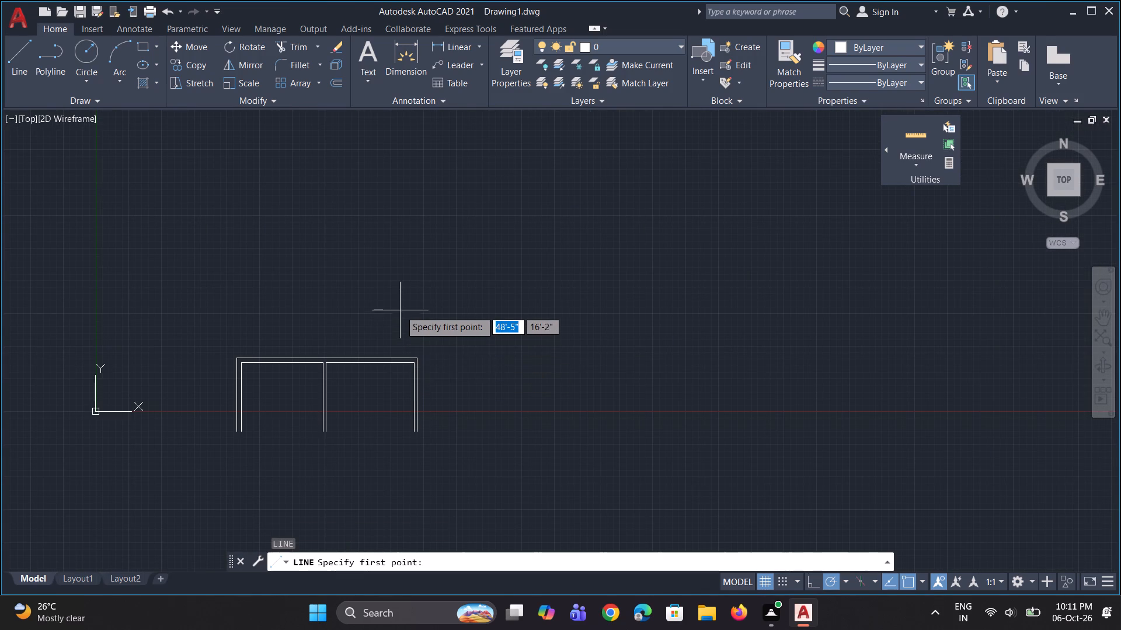
pyautogui.scroll(4, 400, 309)
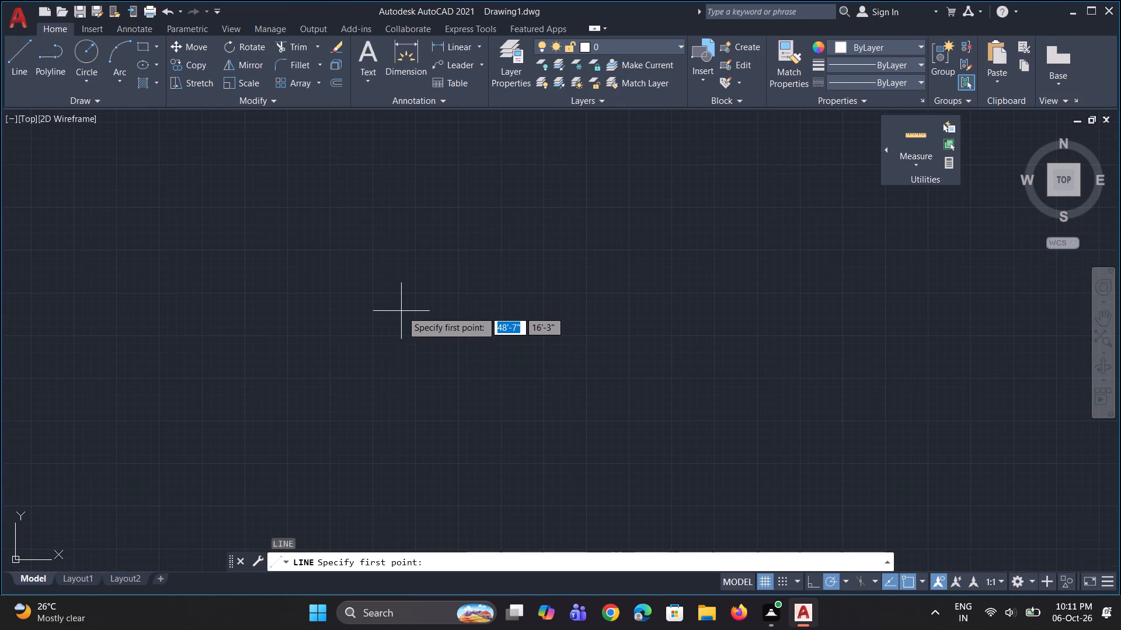
pyautogui.scroll(-3, 471, 292)
pyautogui.scroll(3, 461, 383)
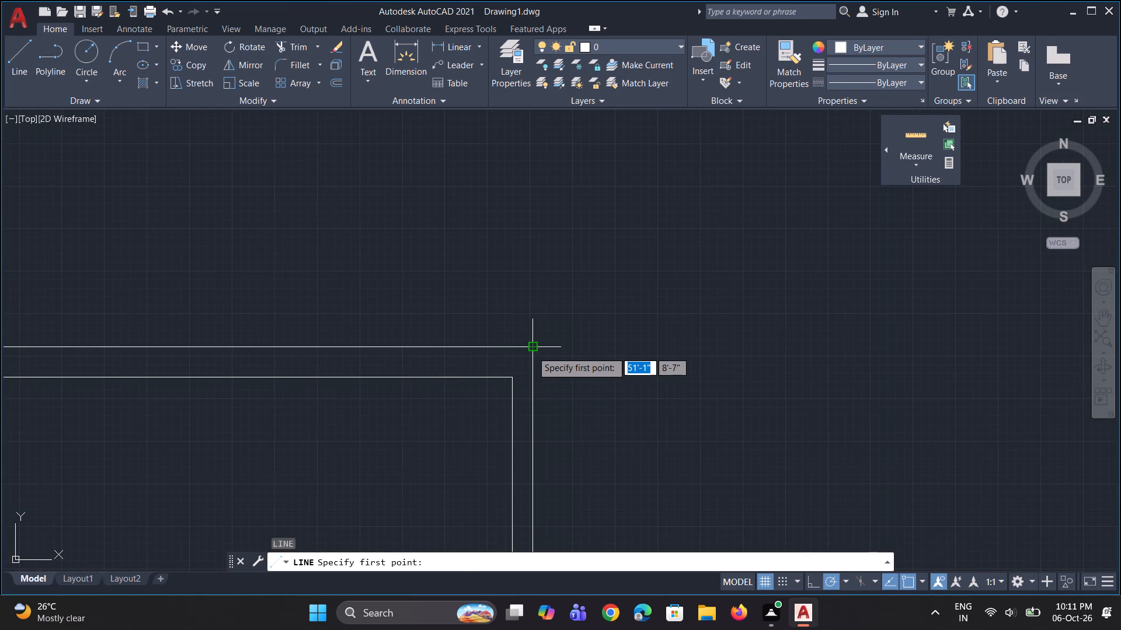
pyautogui.click(532, 351)
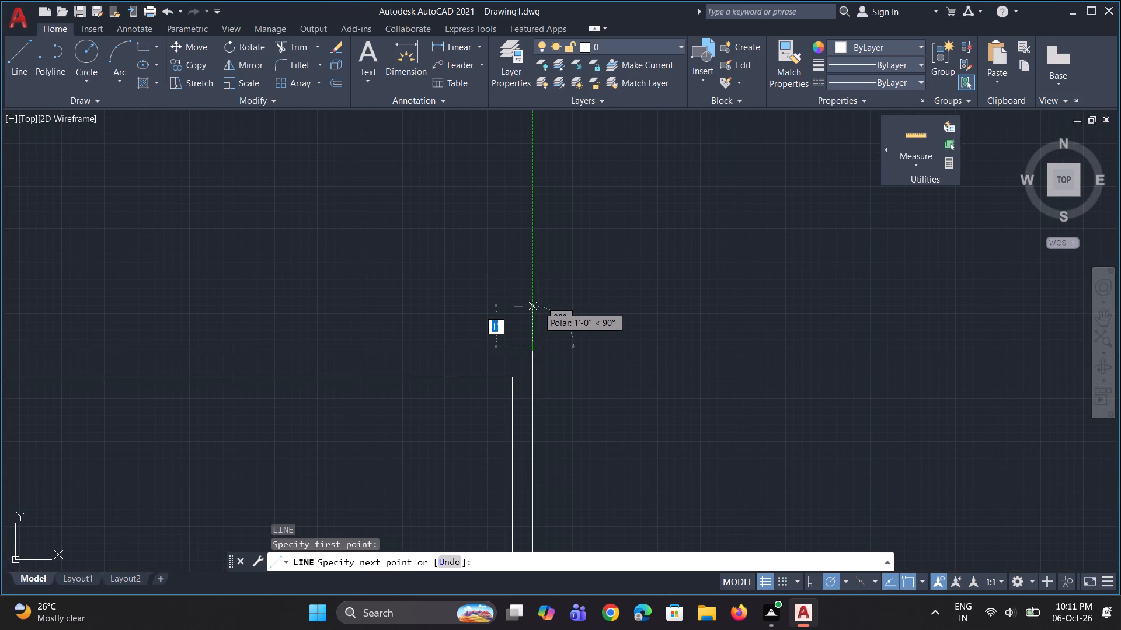
pyautogui.write('1\'6"')
pyautogui.press('Return')
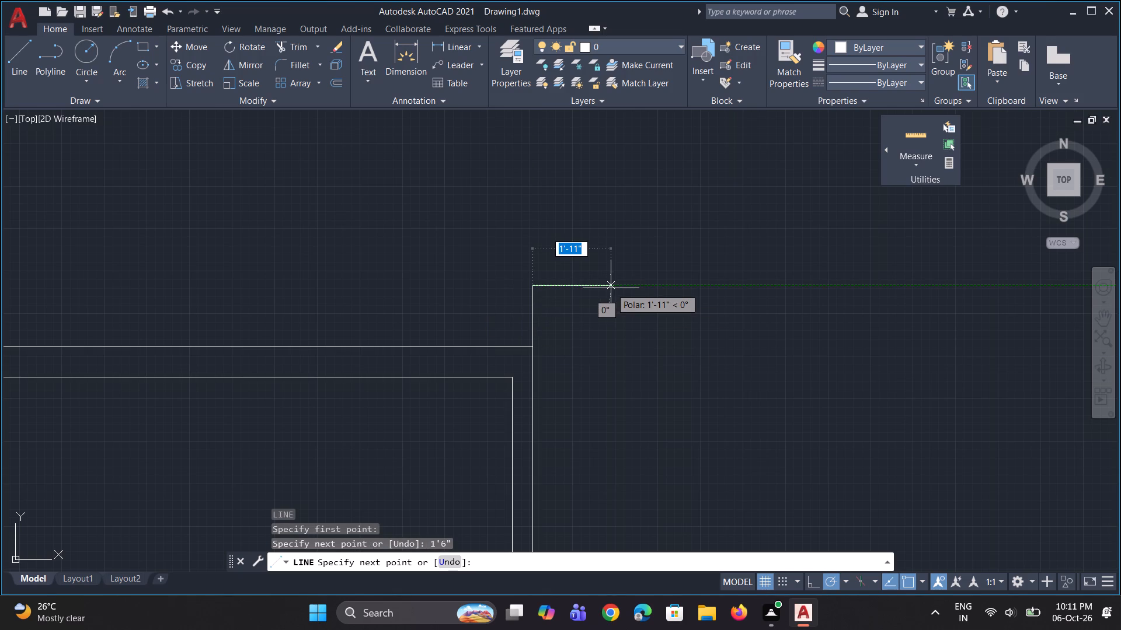
pyautogui.write('4\'6"')
pyautogui.press('Return')
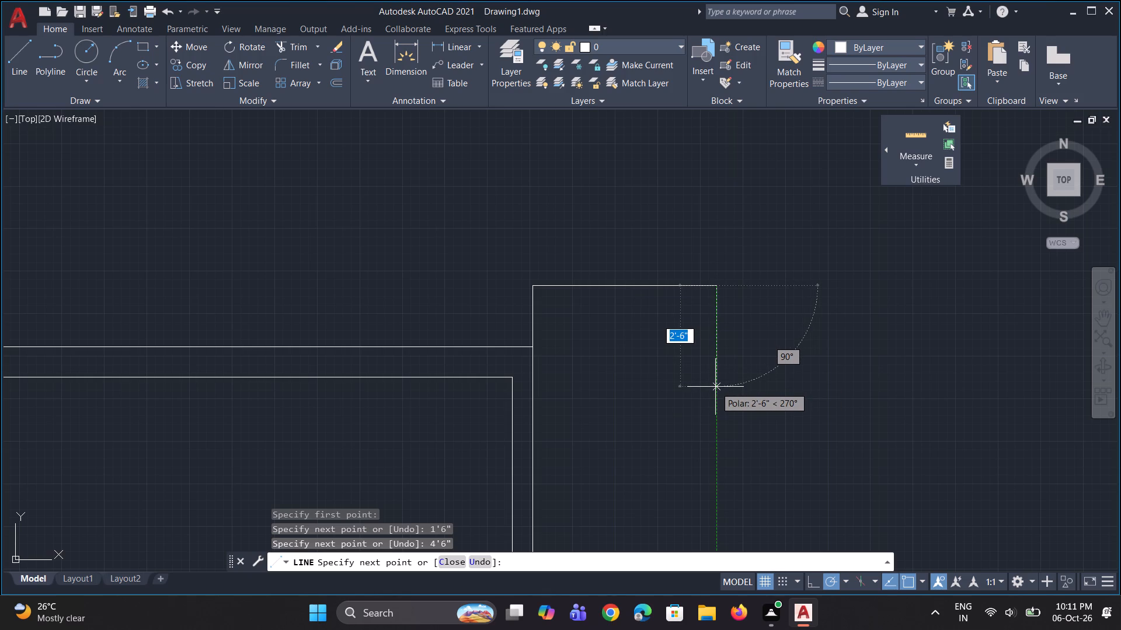
pyautogui.write("5'")
pyautogui.press('Return')
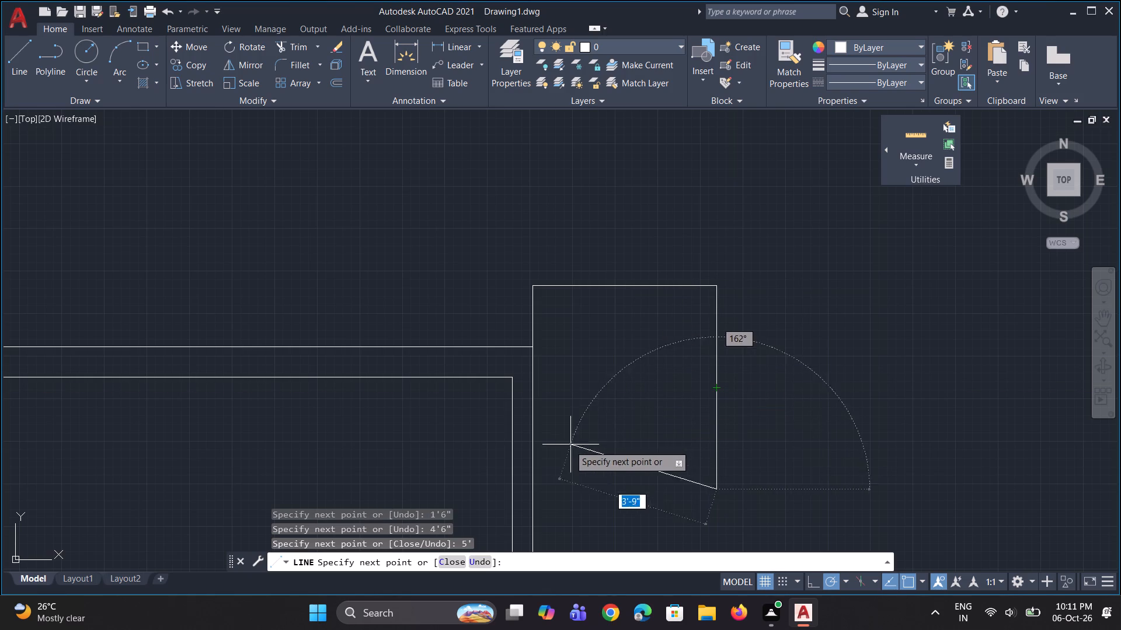
pyautogui.click(534, 492)
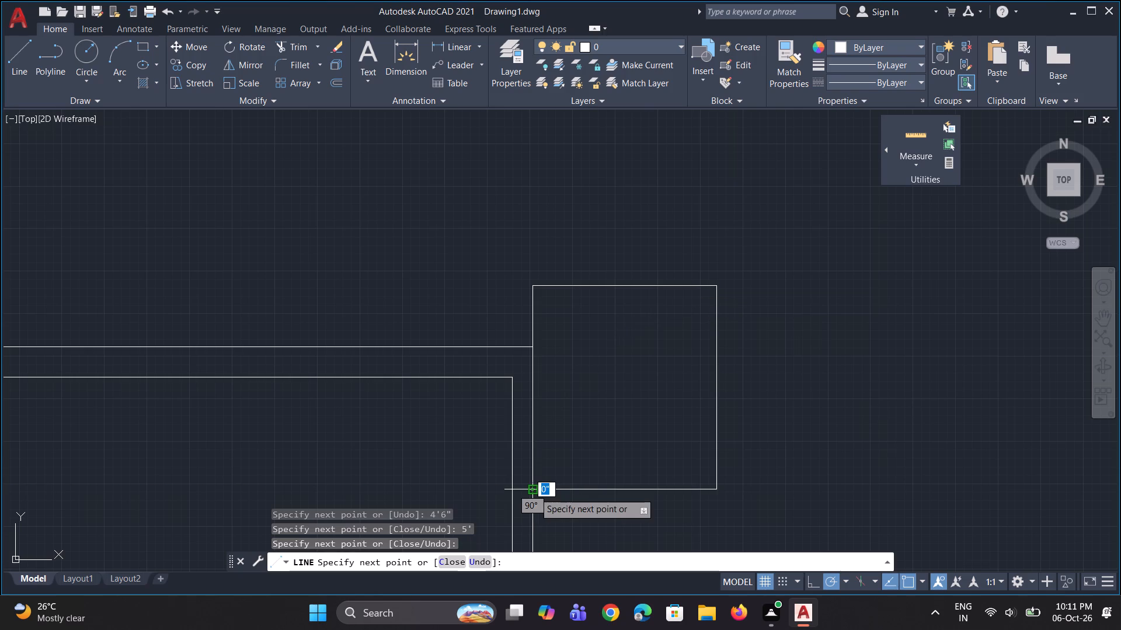
pyautogui.press('Escape')
# Offset the small room's 1'6" left line, top line and right line outward by 9".
pyautogui.press('o')
pyautogui.press('space')
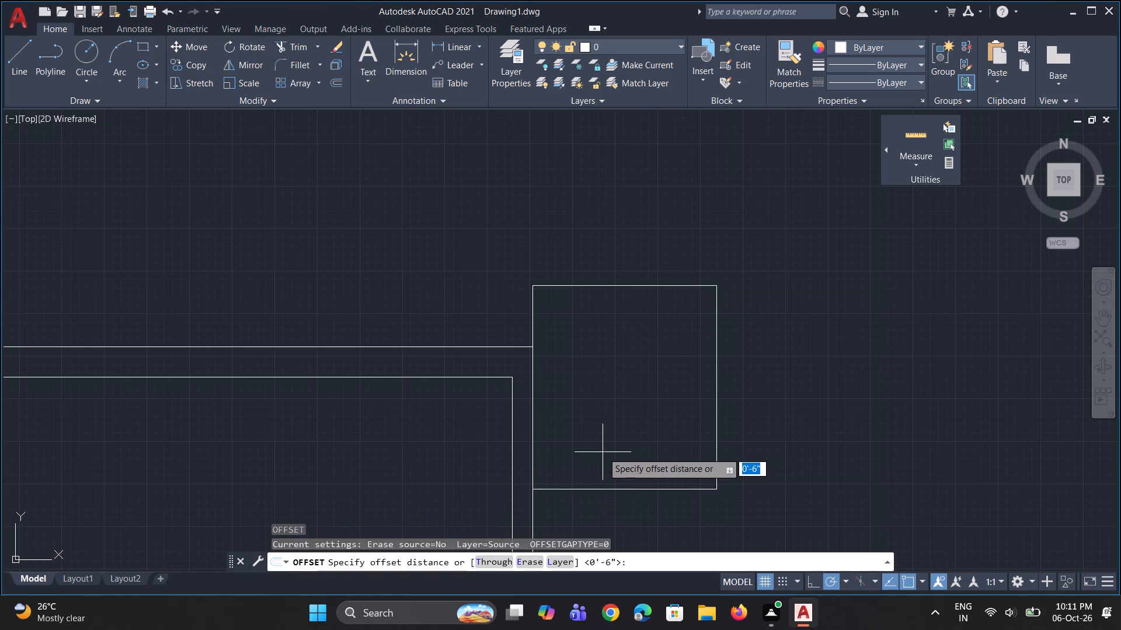
pyautogui.press('9')
pyautogui.hotkey('shift', '"')
pyautogui.press('Return')
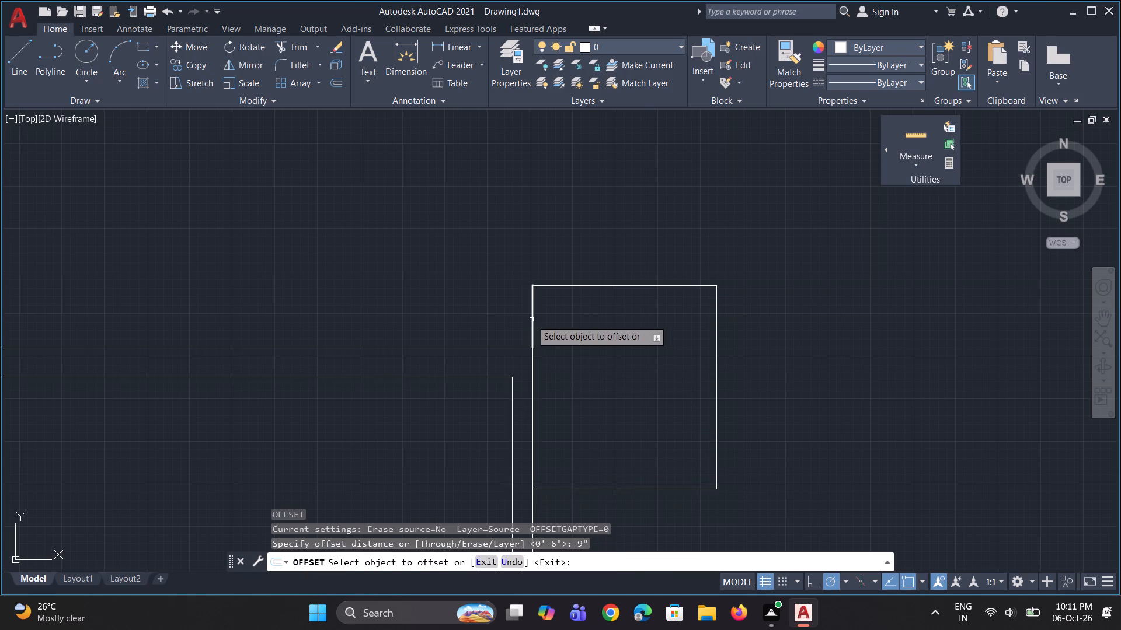
pyautogui.click(531, 320)
pyautogui.click(518, 322)
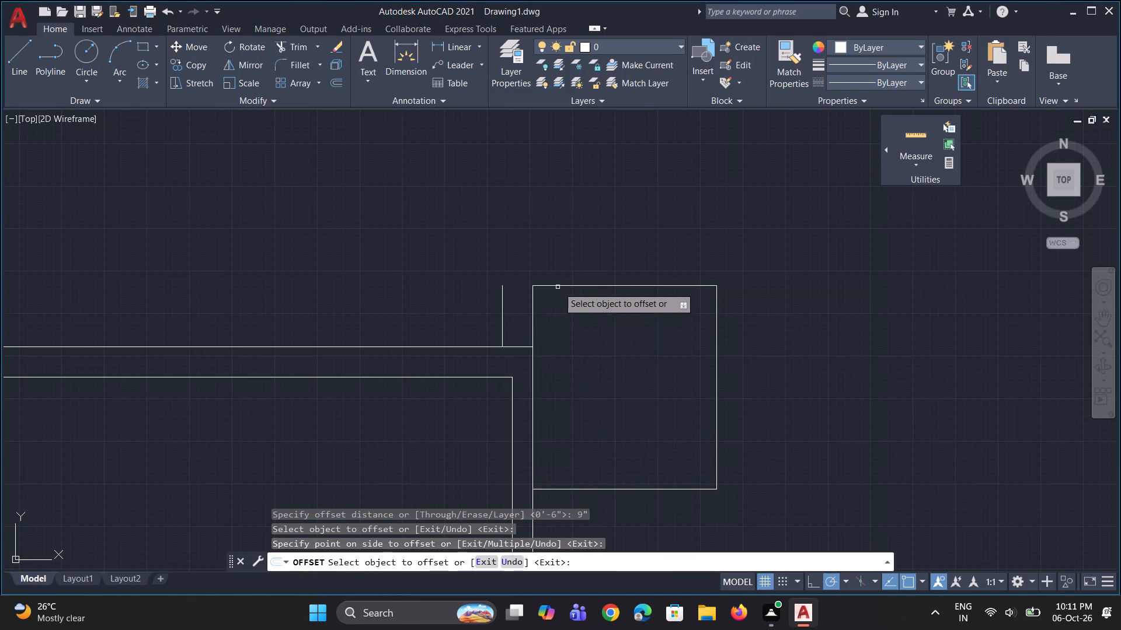
pyautogui.click(559, 287)
pyautogui.click(566, 264)
pyautogui.click(718, 368)
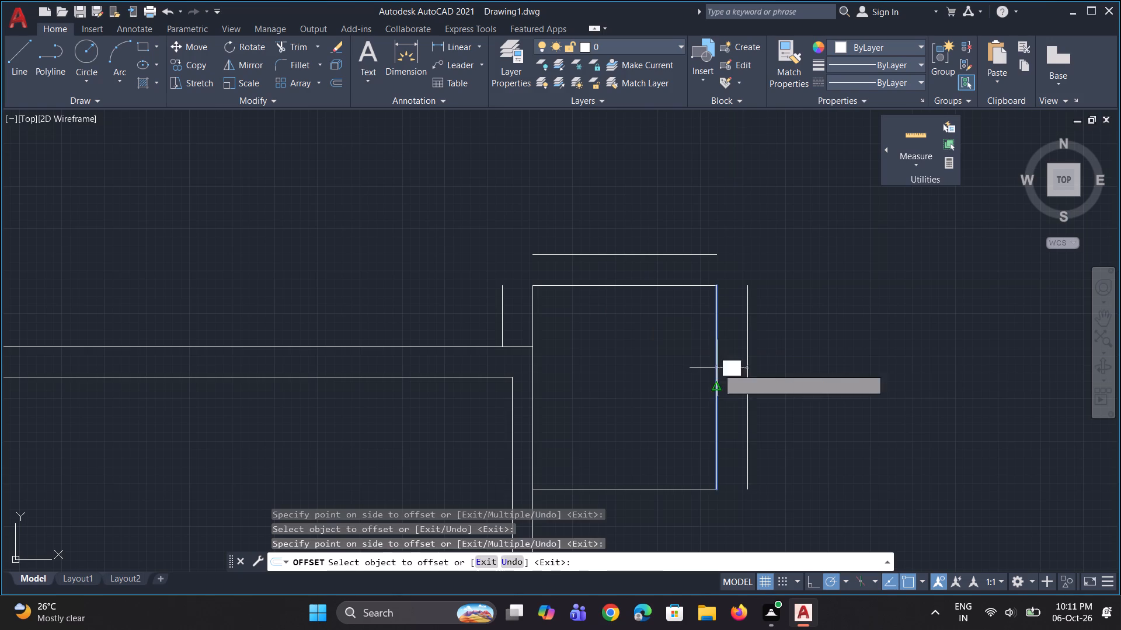
pyautogui.click(764, 387)
pyautogui.scroll(-2, 625, 401)
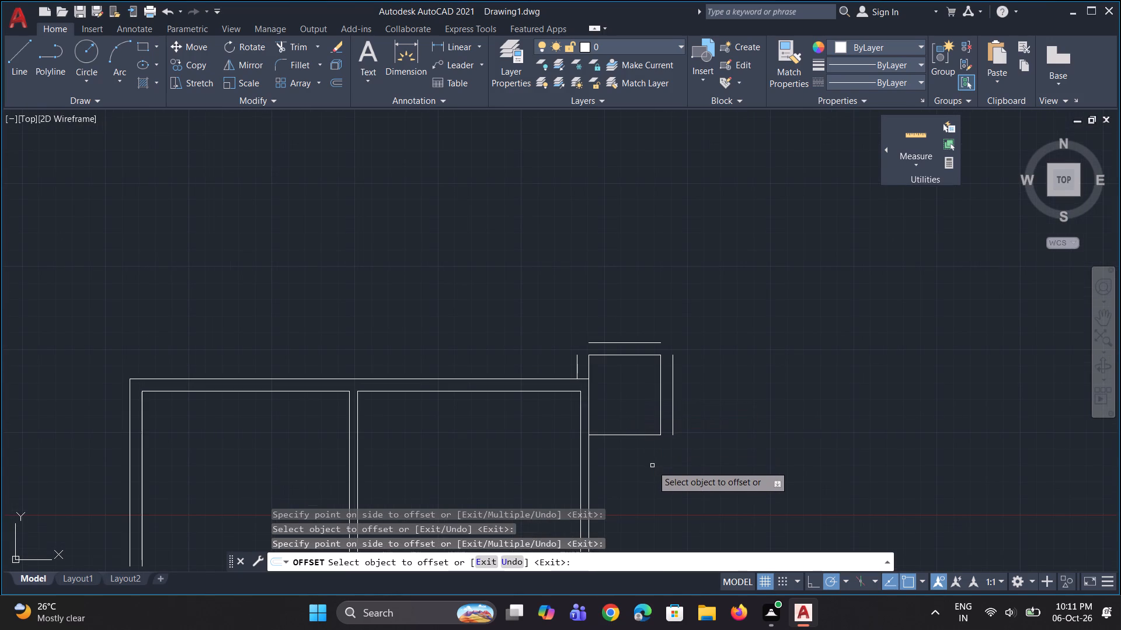
pyautogui.scroll(2, 653, 466)
pyautogui.press('Escape')
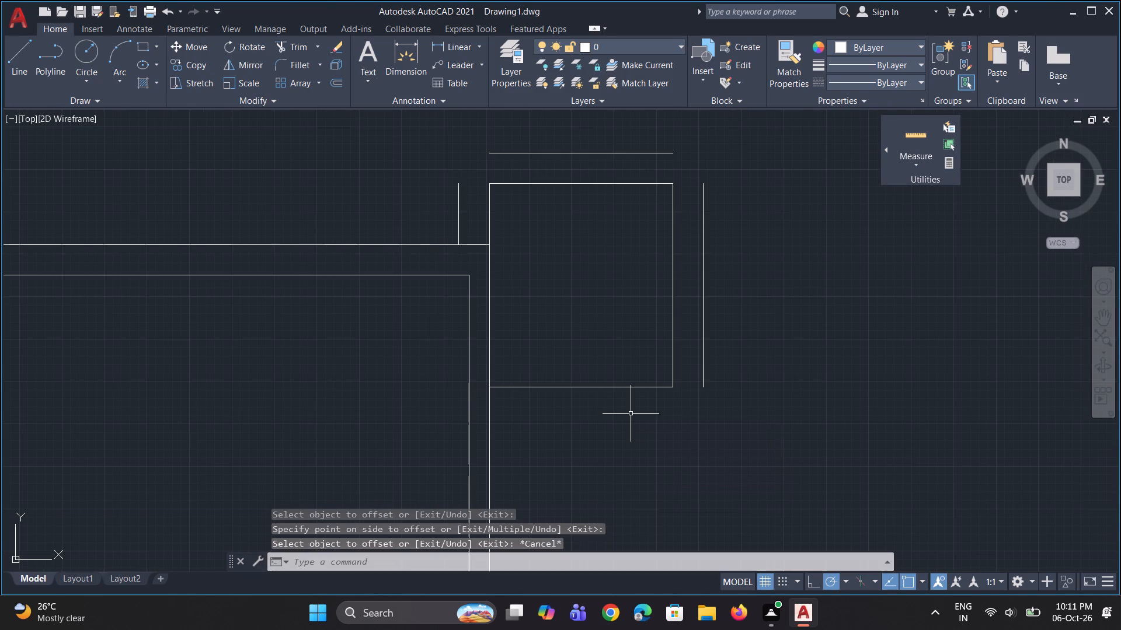
# Offset the small room's bottom line downward by 6".
pyautogui.press('o')
pyautogui.press('space')
pyautogui.write('6')
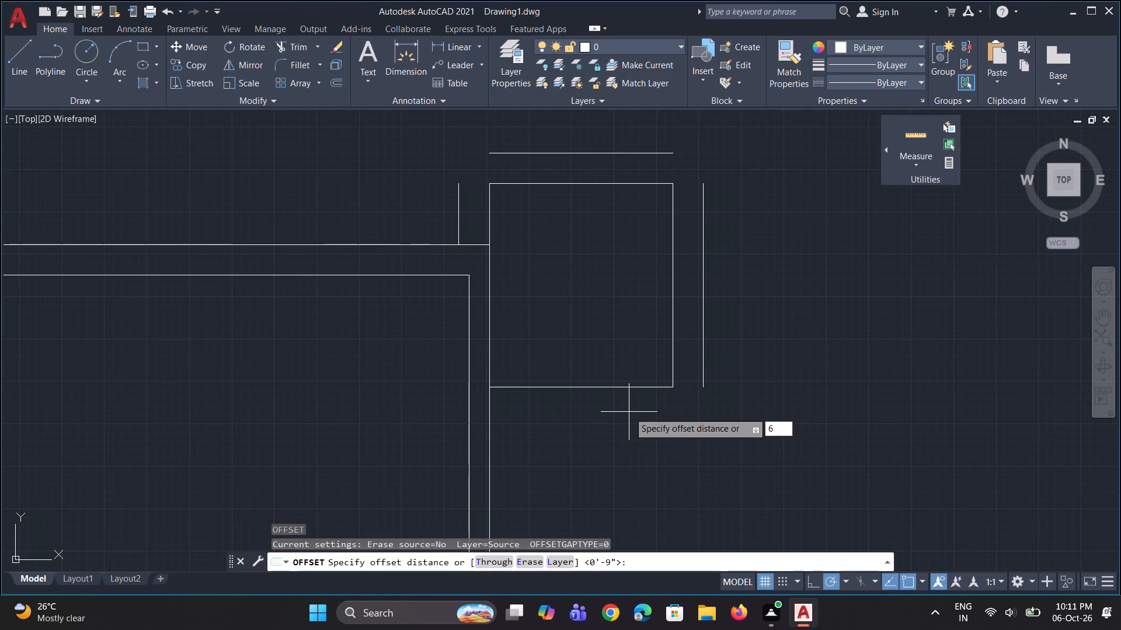
pyautogui.press("'")
pyautogui.press('BackSpace')
pyautogui.hotkey('shift', ':')
pyautogui.press('BackSpace')
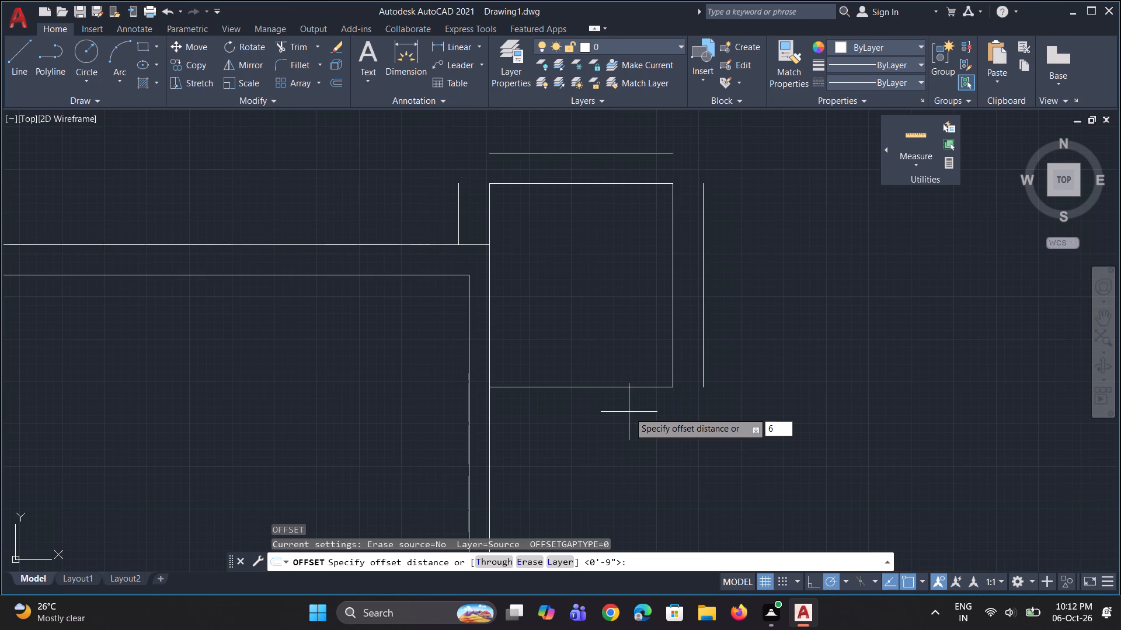
pyautogui.hotkey('shift', '"')
pyautogui.press('Return')
pyautogui.click(632, 387)
pyautogui.click(628, 418)
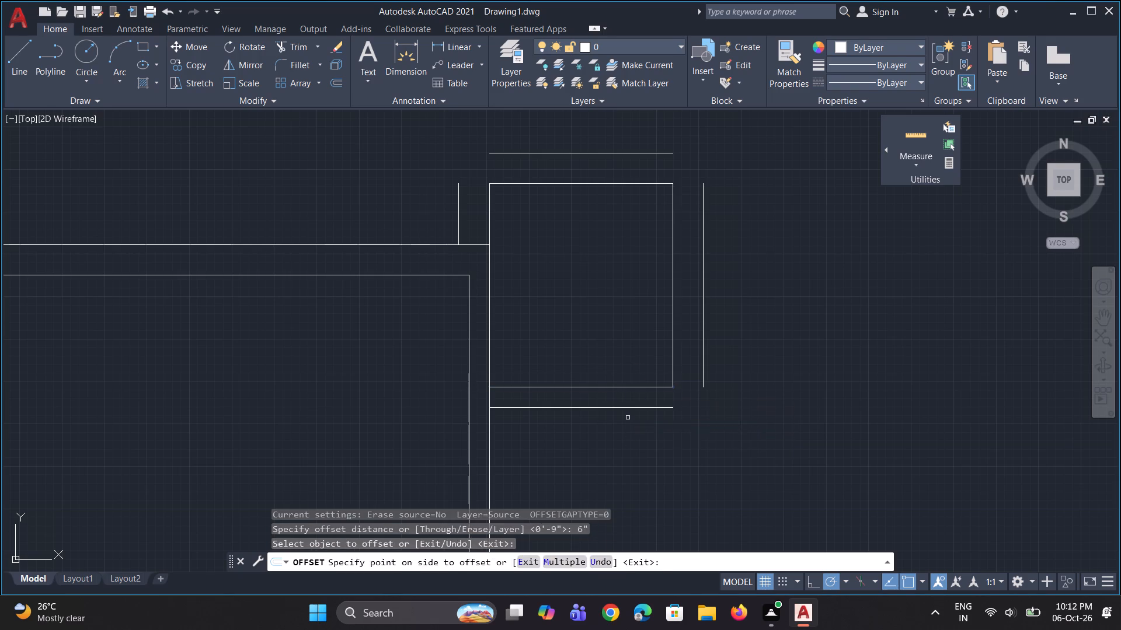
pyautogui.press('Escape')
# Close the small room's outer top-left corner with lines 9" up from the left offset line and right to the top offset line's end.
pyautogui.press('l')
pyautogui.press('space')
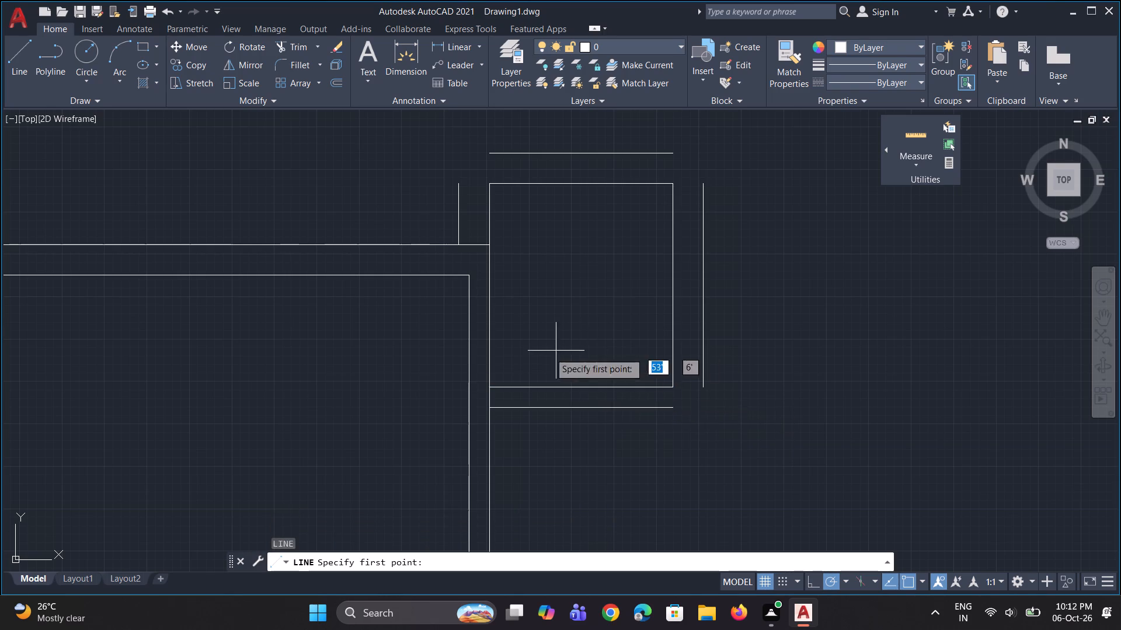
pyautogui.scroll(-1, 493, 388)
pyautogui.scroll(2, 477, 275)
pyautogui.click(463, 246)
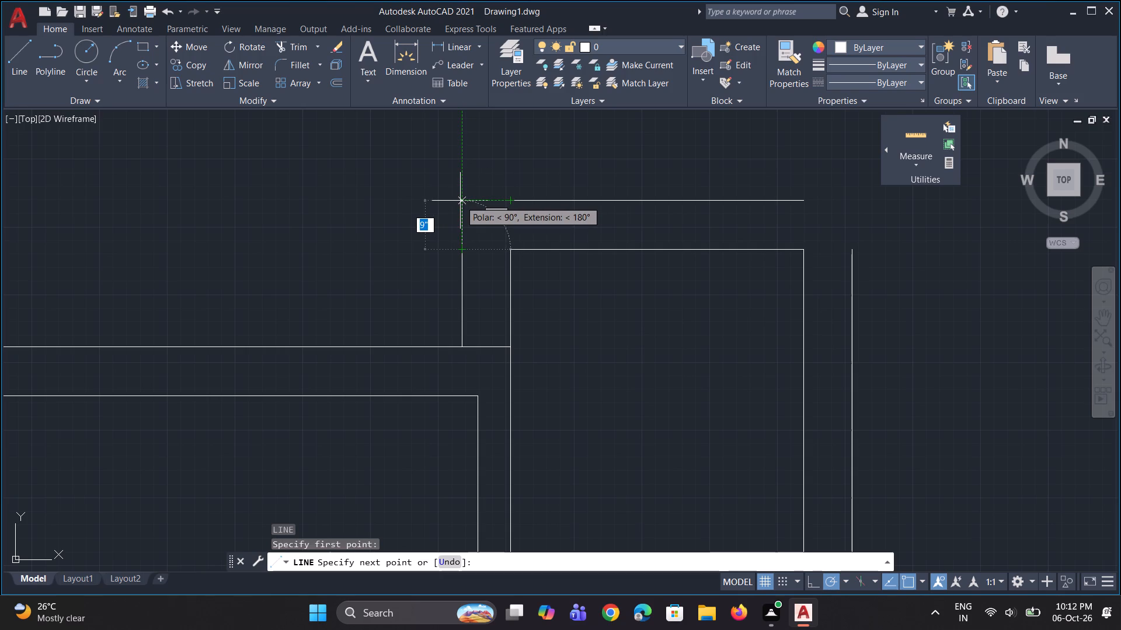
pyautogui.click(461, 201)
pyautogui.click(512, 202)
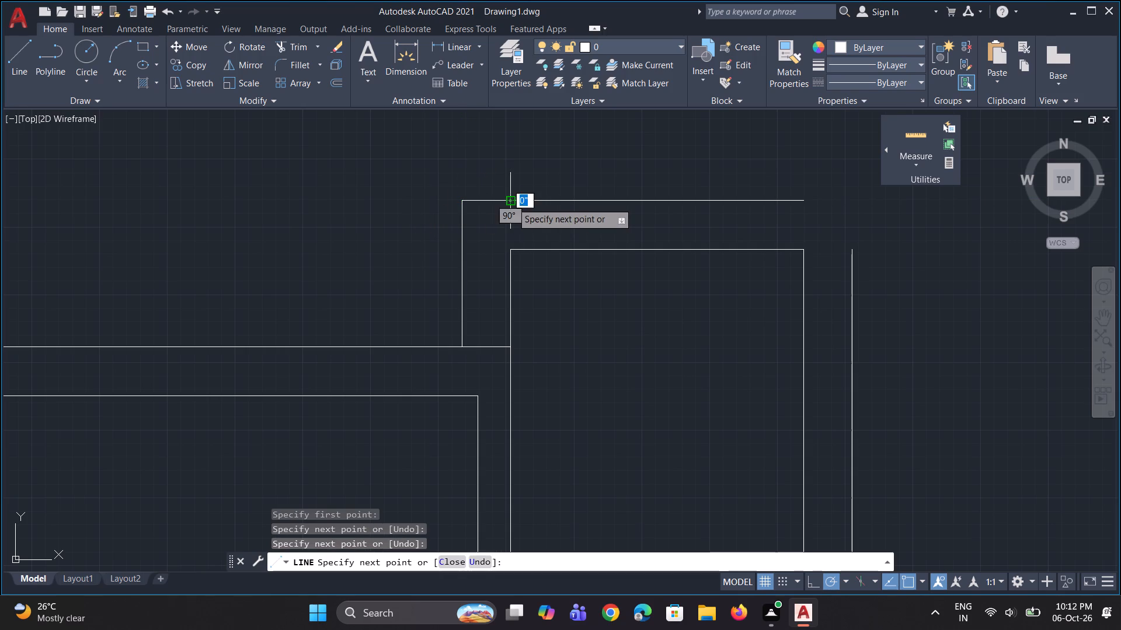
pyautogui.press('space')
# Trim the outer top wall line between the small room's outer left wall line and its inner left line.
pyautogui.scroll(-1, 485, 288)
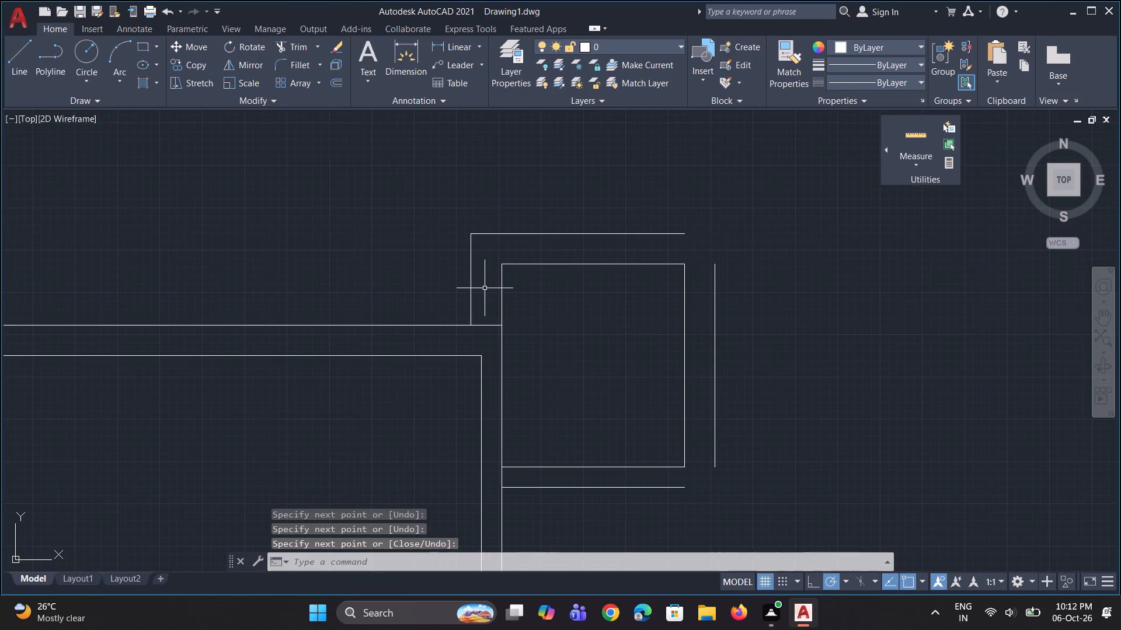
pyautogui.write('tr')
pyautogui.press('space')
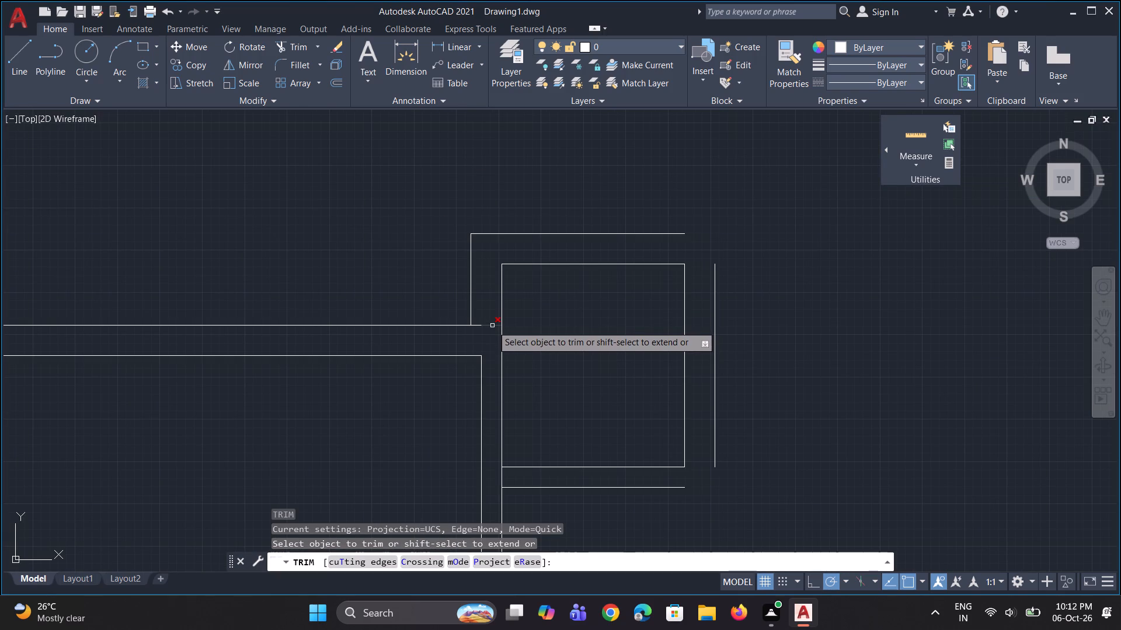
pyautogui.click(492, 325)
pyautogui.click(481, 324)
pyautogui.scroll(-2, 466, 359)
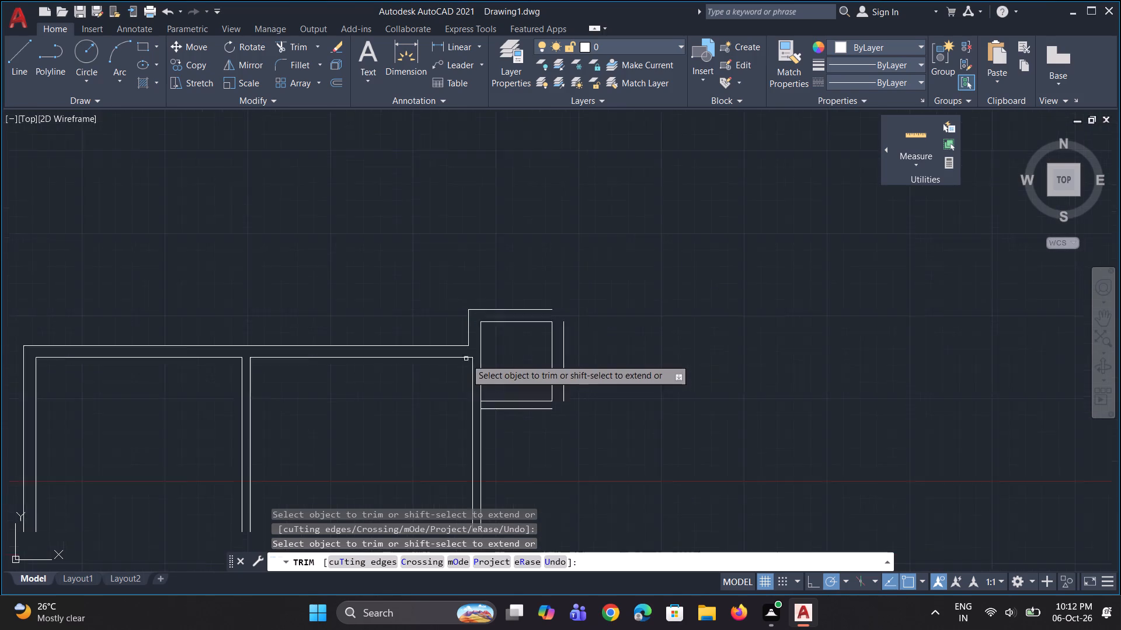
# Close the small room's outer top-right corner with lines 9" up from the right offset line and 9" left to the top offset line.
pyautogui.scroll(-1, 466, 359)
pyautogui.scroll(2, 549, 303)
pyautogui.press('Escape')
pyautogui.press('l')
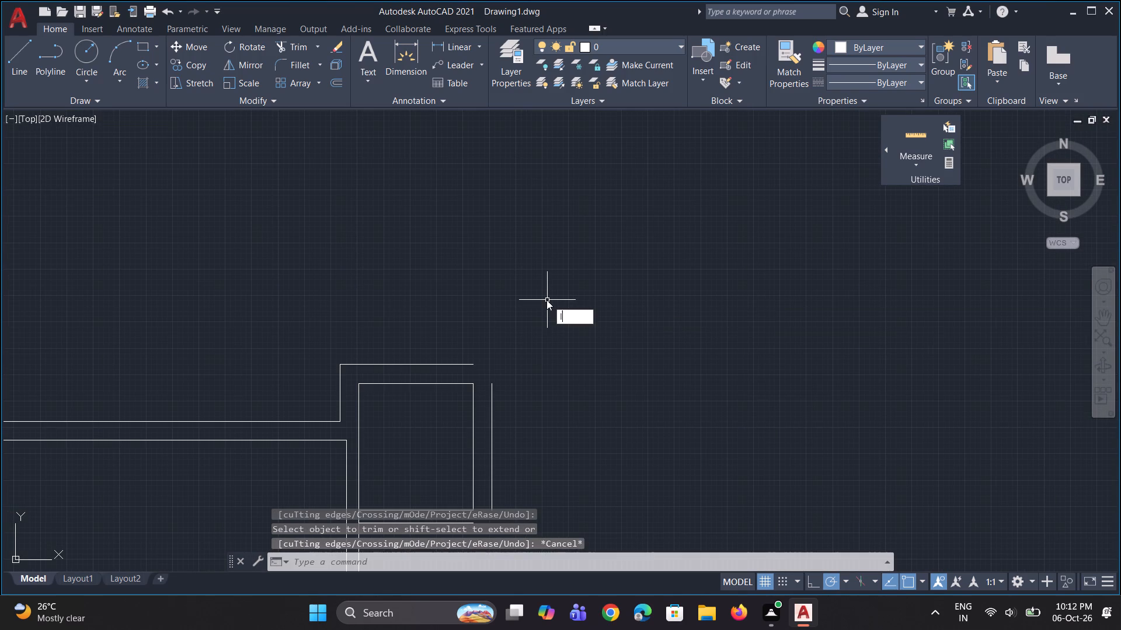
pyautogui.press('space')
pyautogui.click(492, 385)
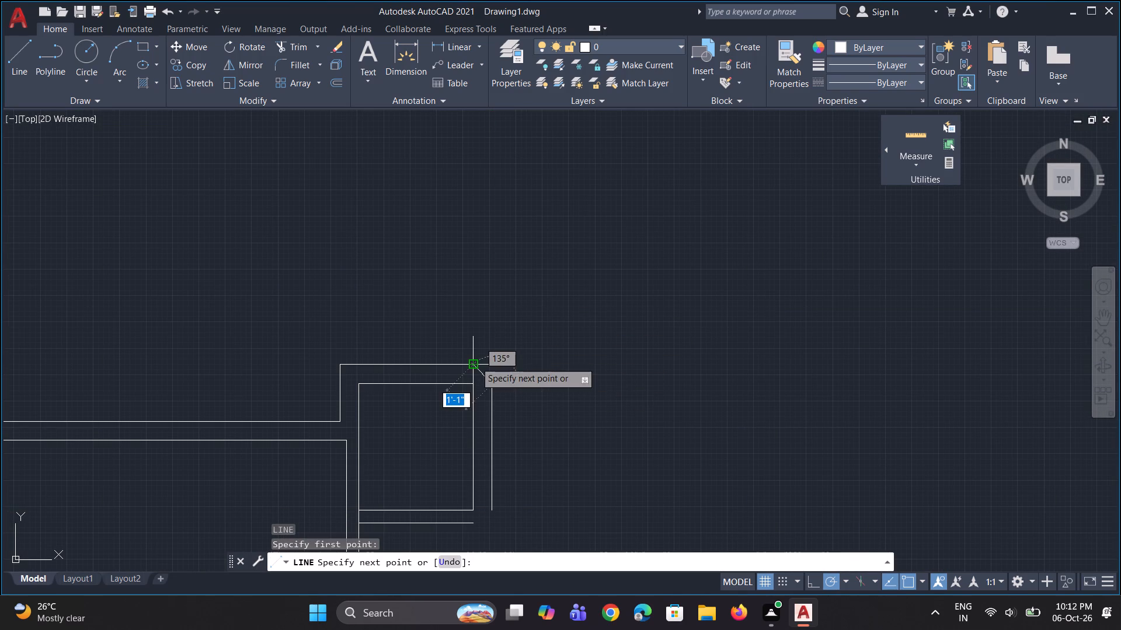
pyautogui.click(492, 365)
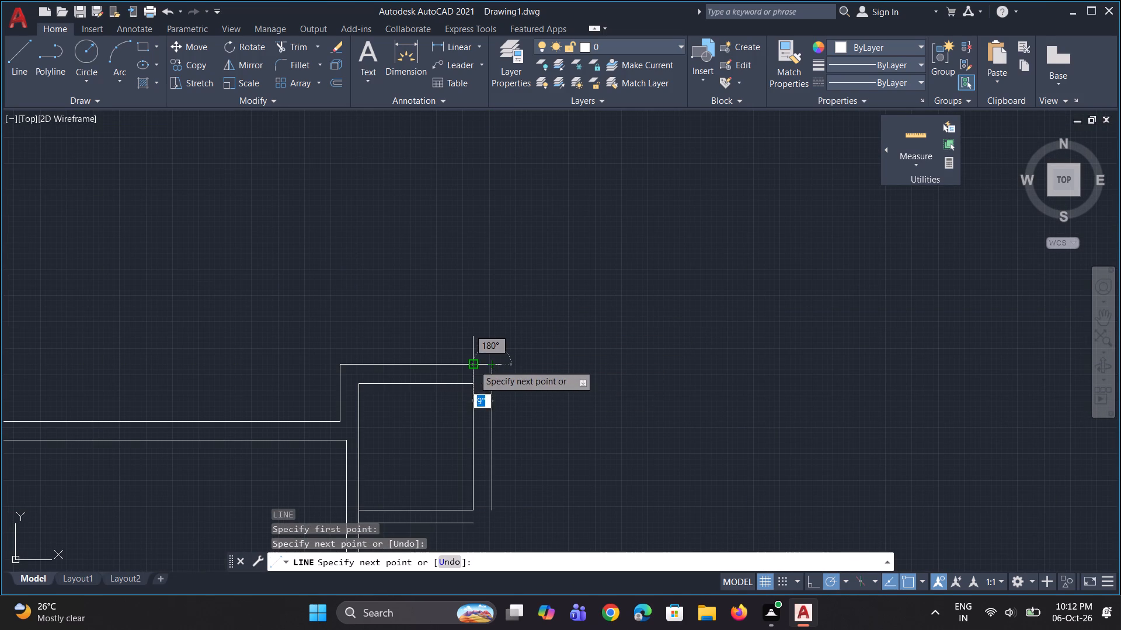
pyautogui.click(474, 365)
pyautogui.press('space')
# Close the small room's outer bottom-right corner with lines 9" right from the bottom offset line and up to the right offset line's end.
pyautogui.scroll(-3, 483, 345)
pyautogui.scroll(3, 469, 387)
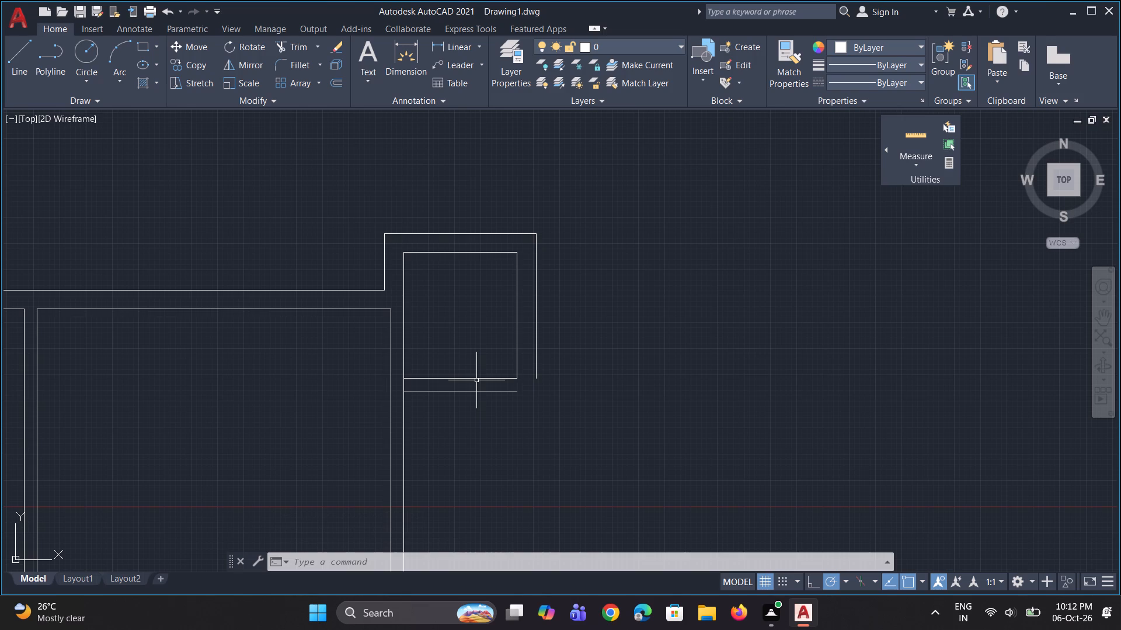
pyautogui.scroll(-2, 479, 376)
pyautogui.scroll(2, 520, 405)
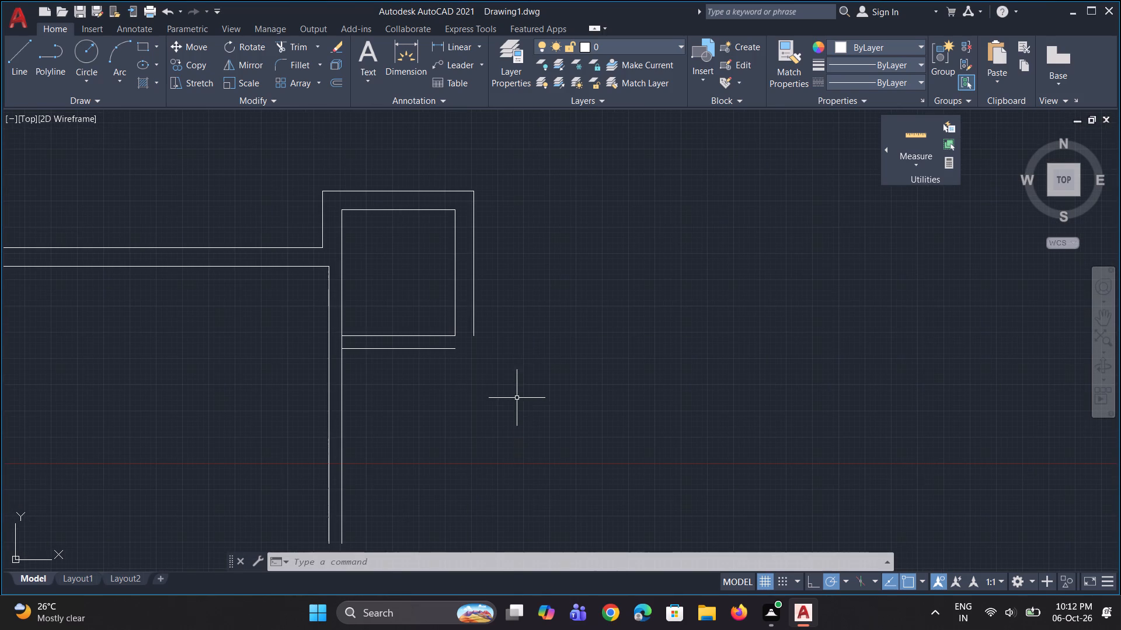
pyautogui.scroll(1, 512, 367)
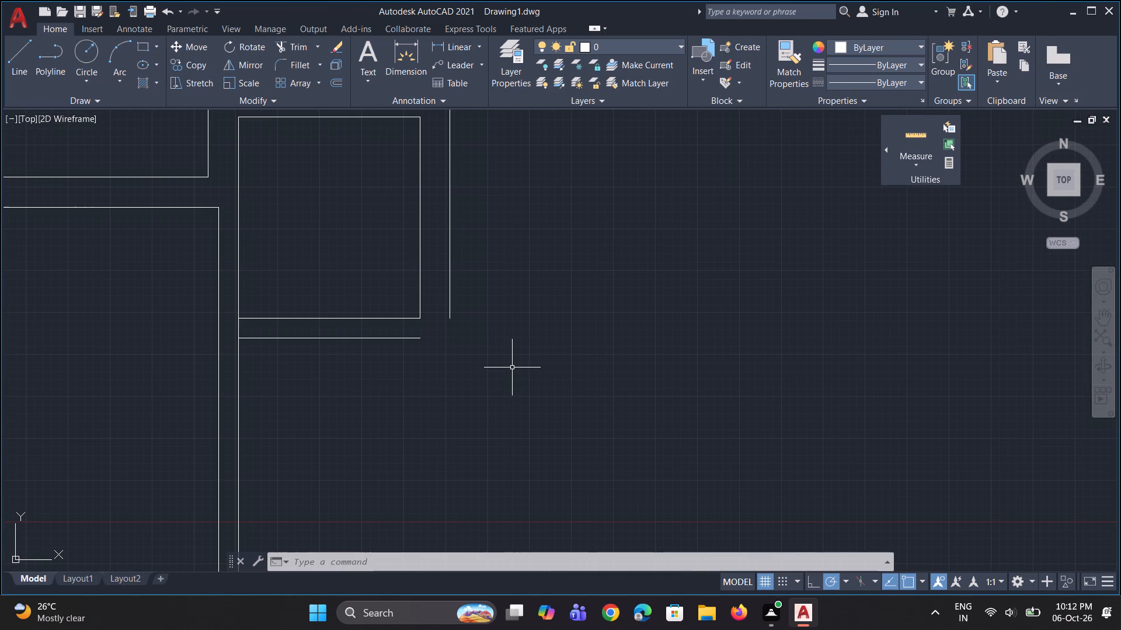
pyautogui.scroll(1, 434, 332)
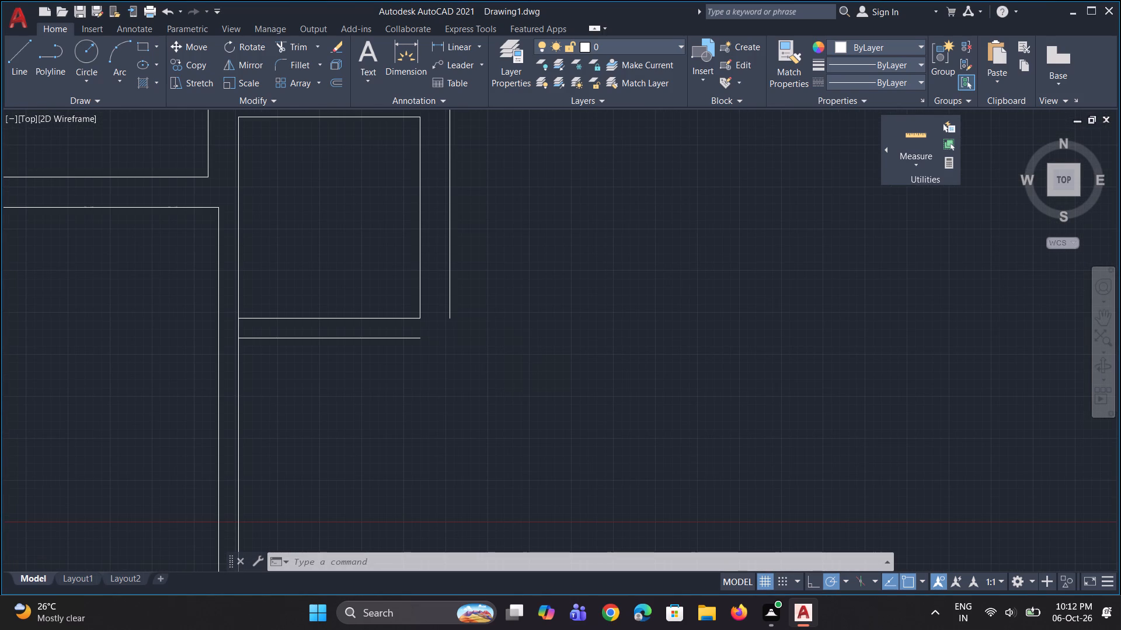
pyautogui.press('l')
pyautogui.press('space')
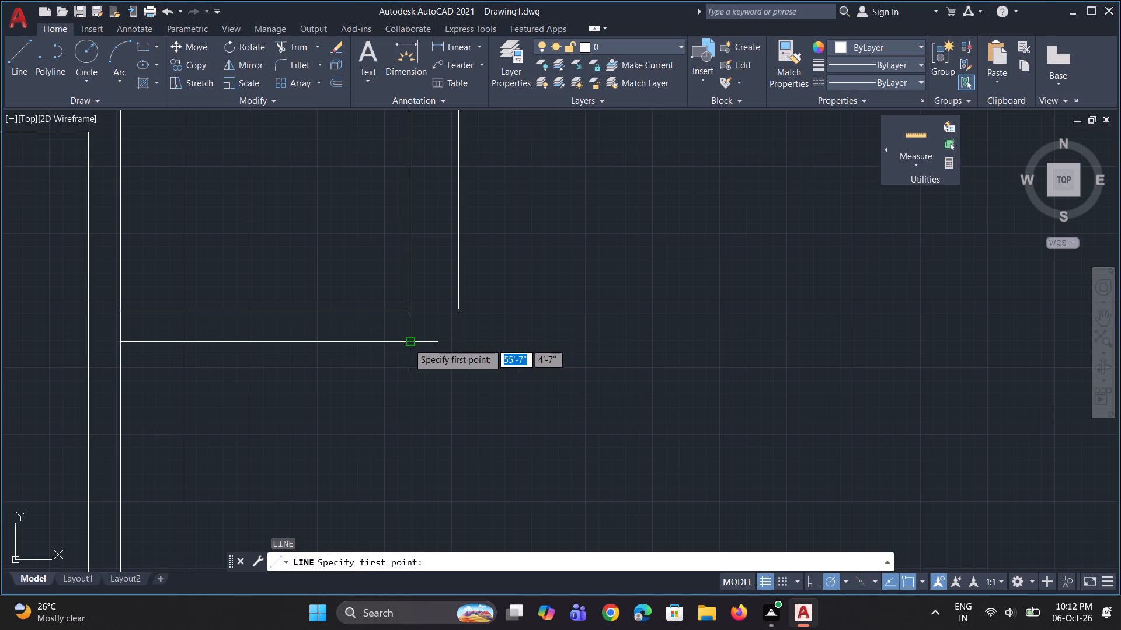
pyautogui.click(408, 343)
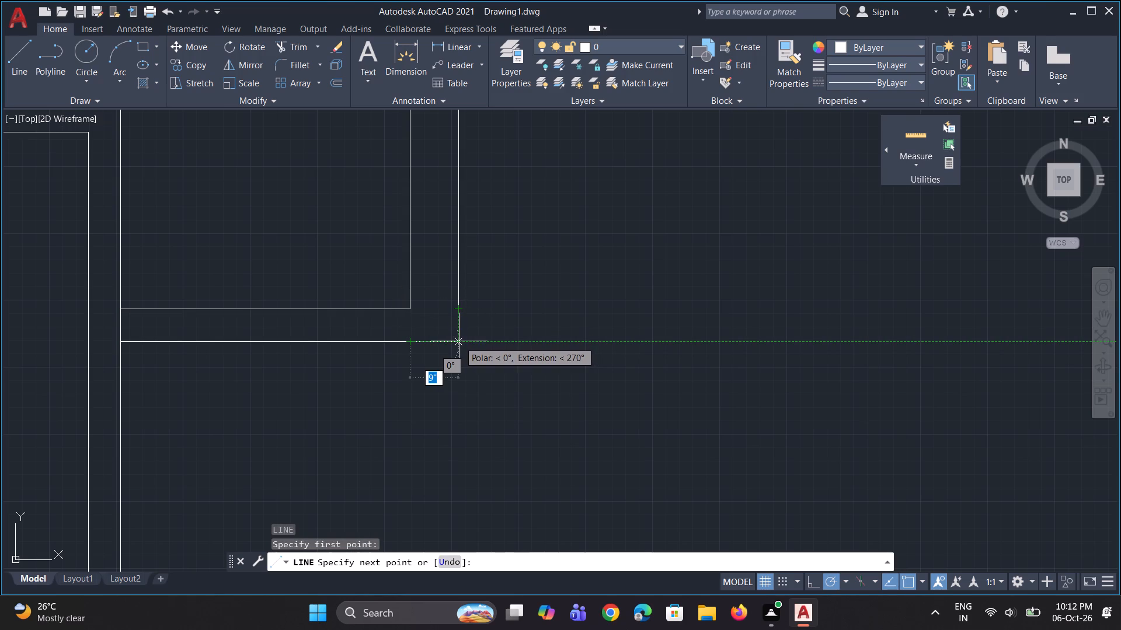
pyautogui.click(459, 341)
pyautogui.click(459, 313)
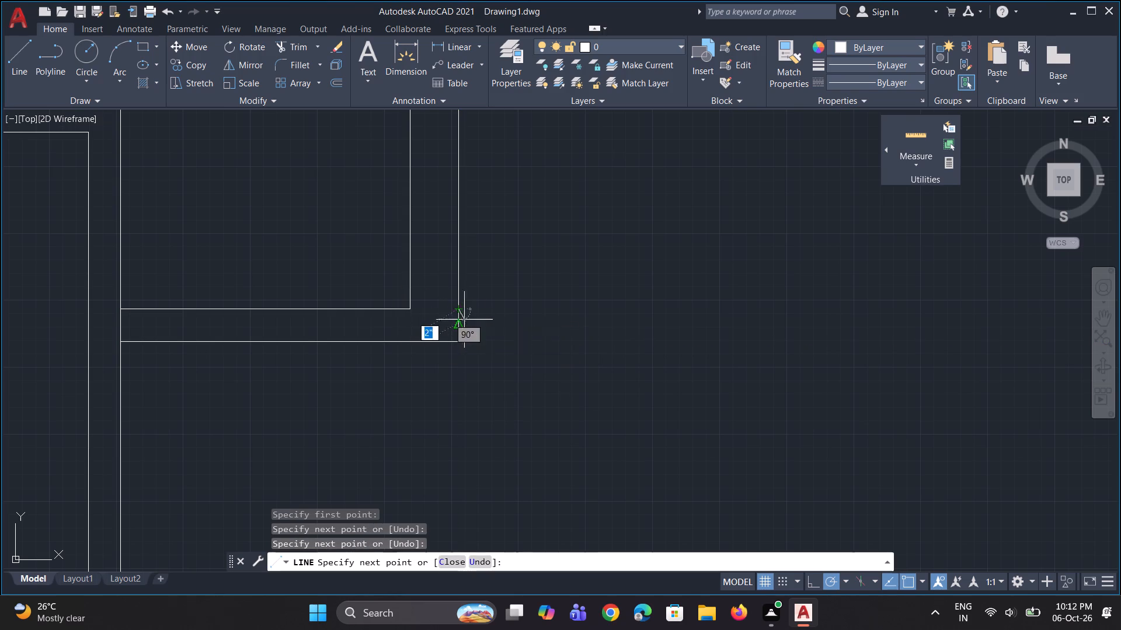
pyautogui.press('space')
# Draw lines 7' down from the small room's outer bottom-right corner and 5'-3" left to the adjacent long wall's outer line.
pyautogui.scroll(-3, 446, 373)
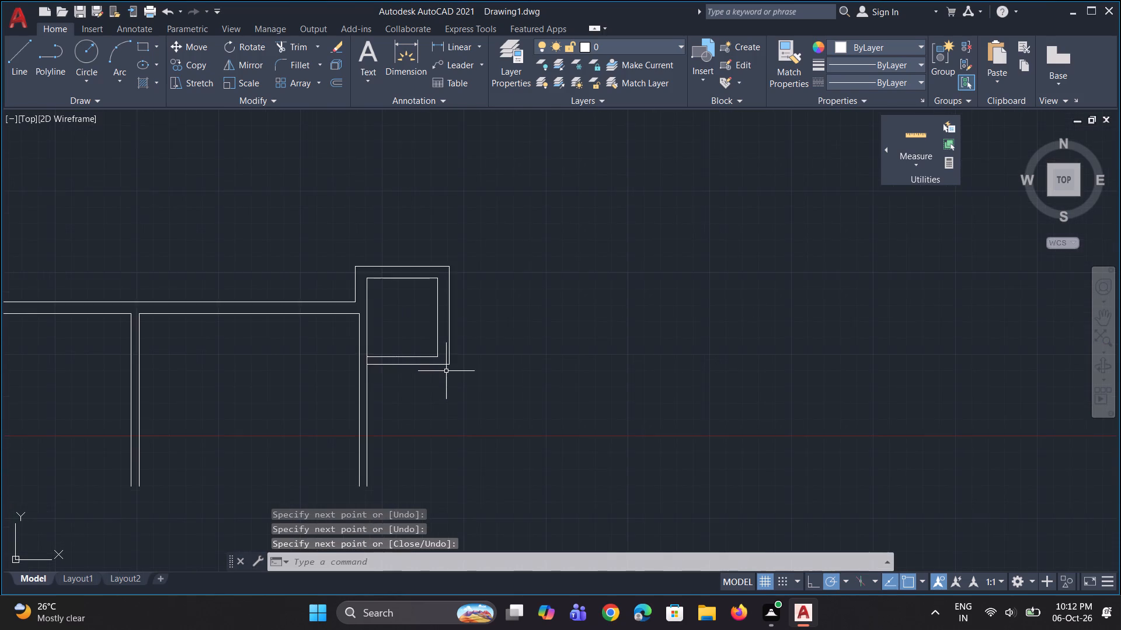
pyautogui.scroll(-1, 446, 371)
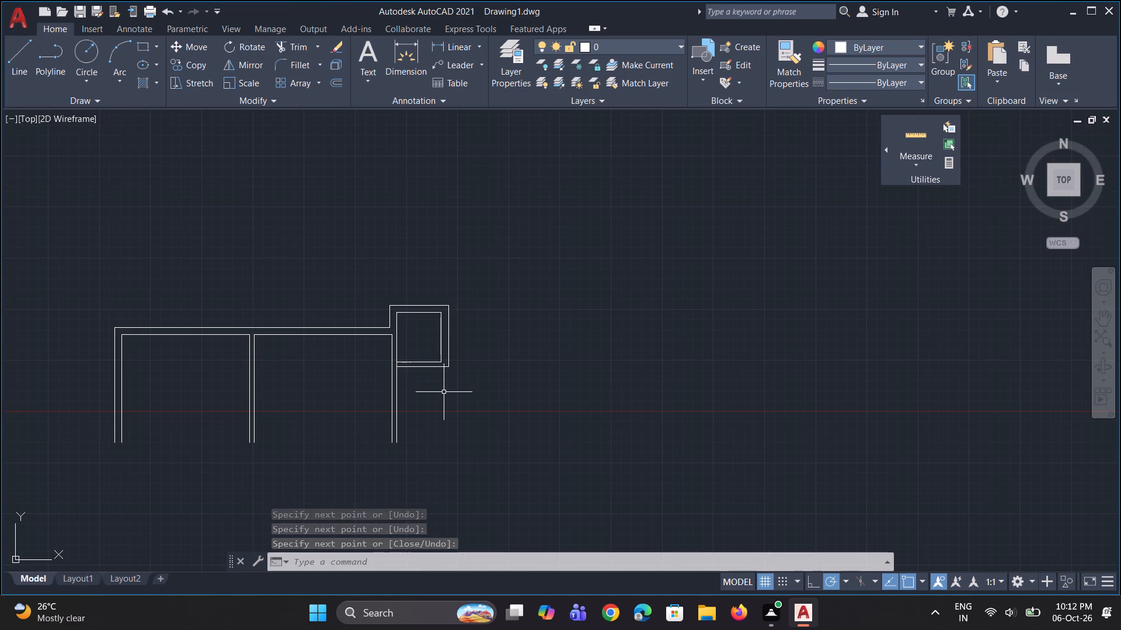
pyautogui.scroll(2, 444, 377)
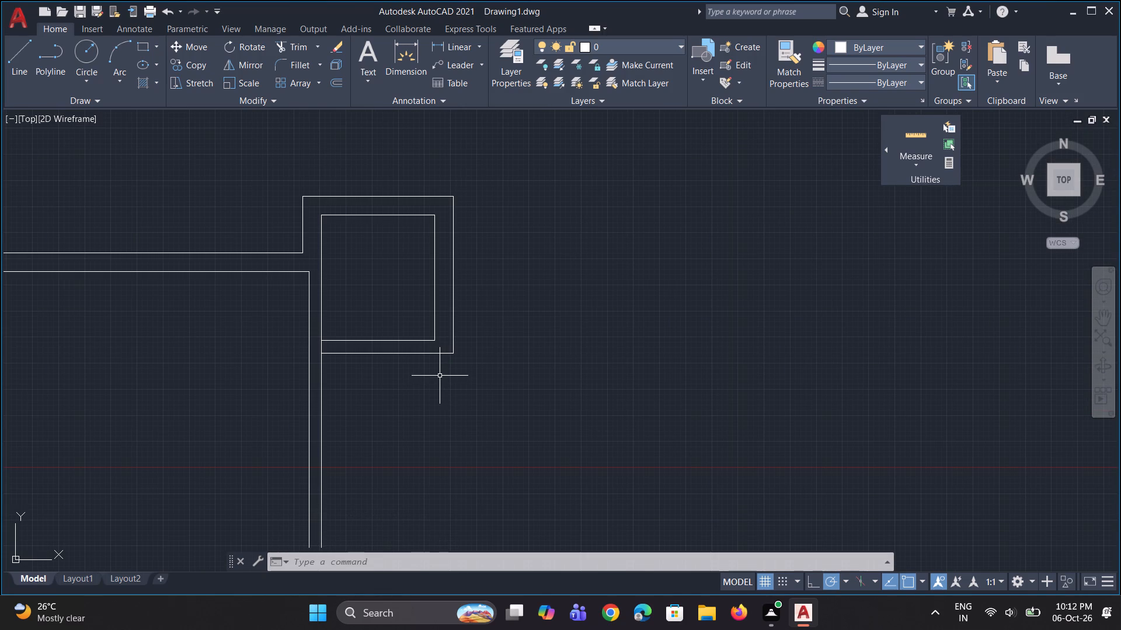
pyautogui.scroll(1, 434, 343)
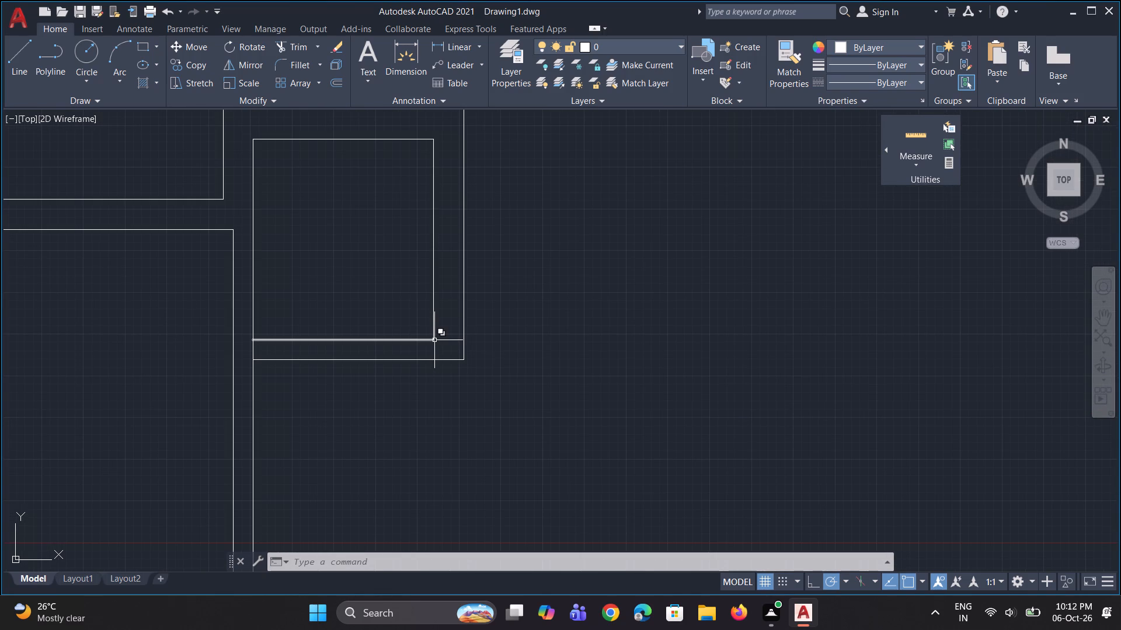
pyautogui.scroll(-2, 434, 340)
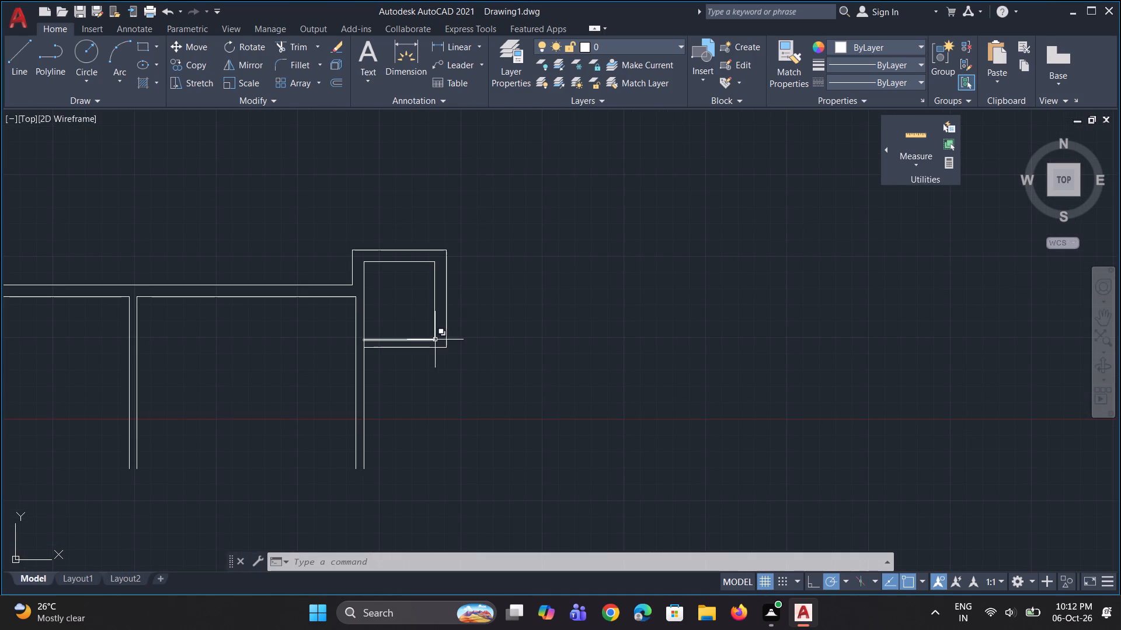
pyautogui.write('l')
pyautogui.press('space')
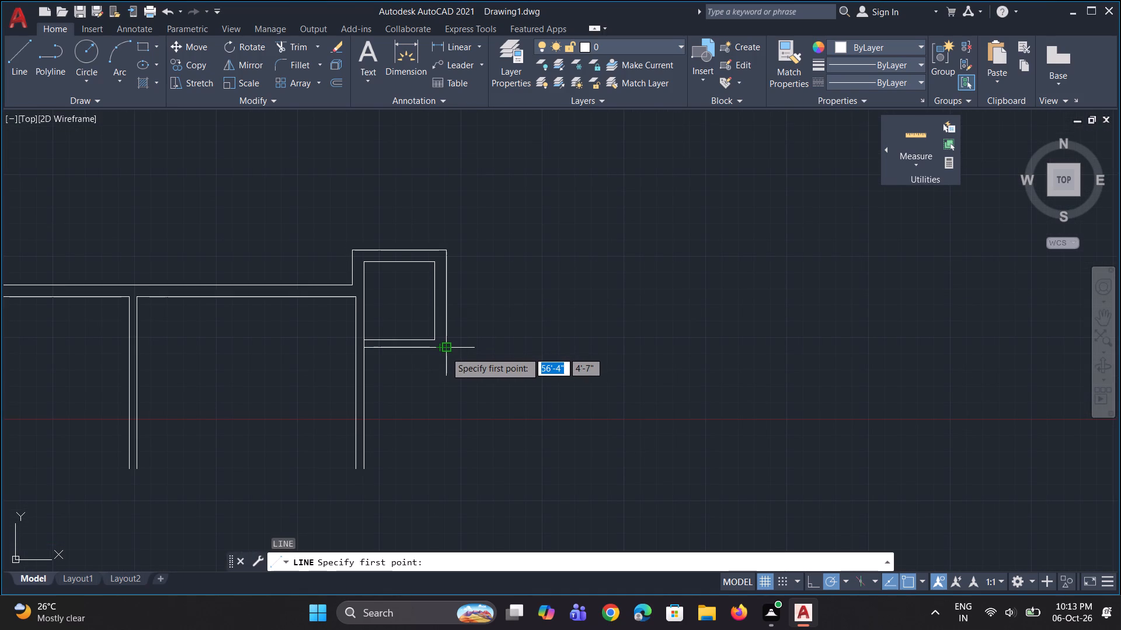
pyautogui.click(445, 352)
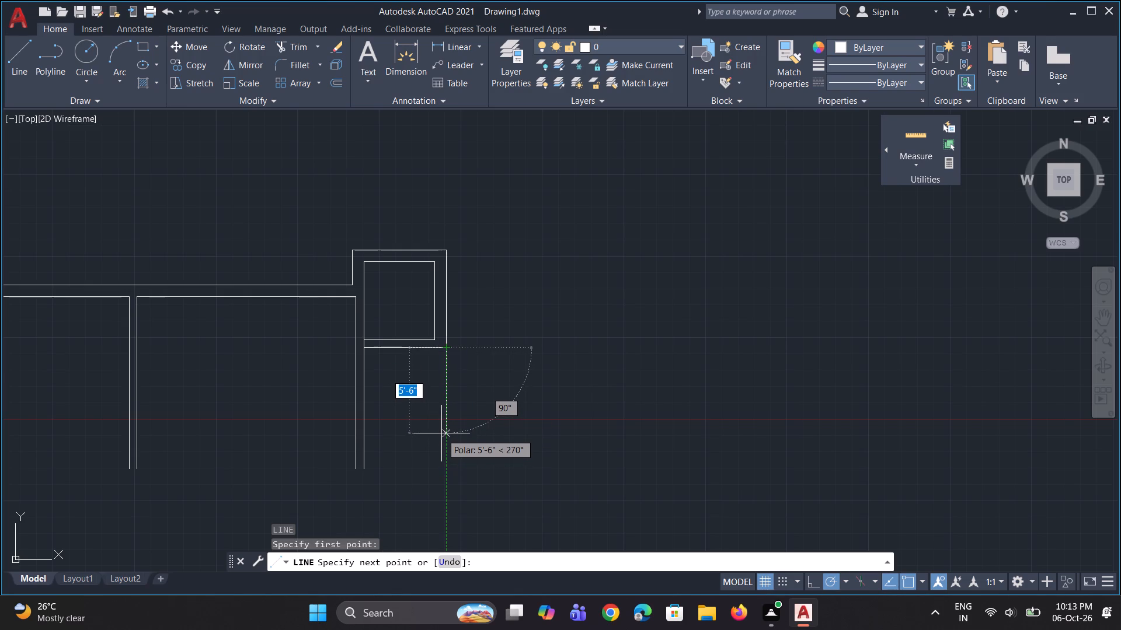
pyautogui.press('7')
pyautogui.press("'")
pyautogui.press('Return')
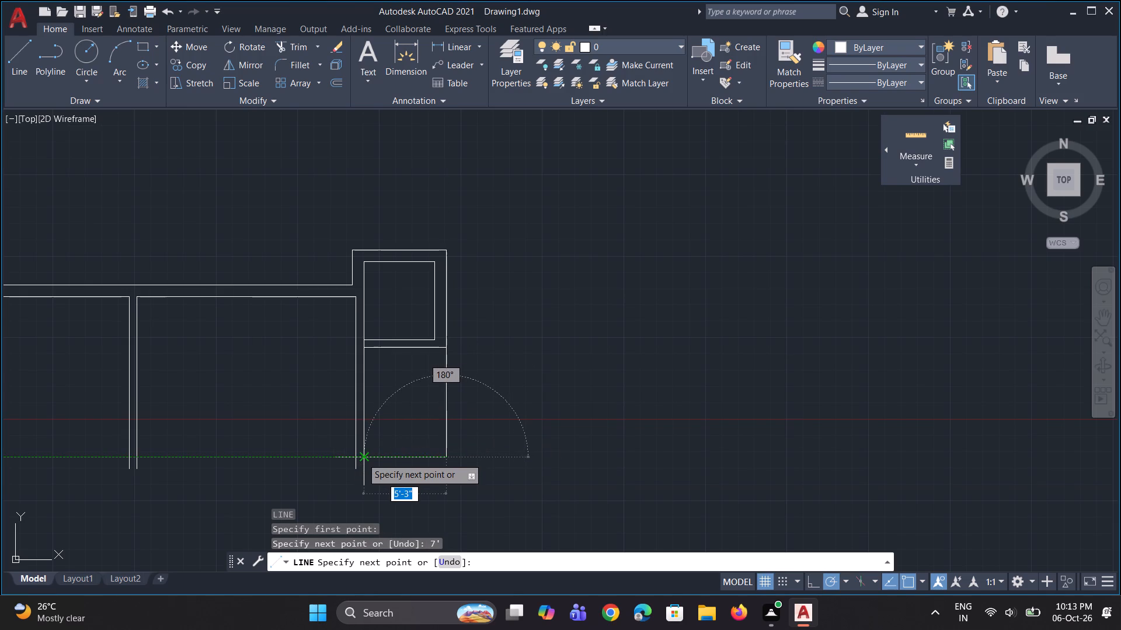
pyautogui.scroll(2, 362, 458)
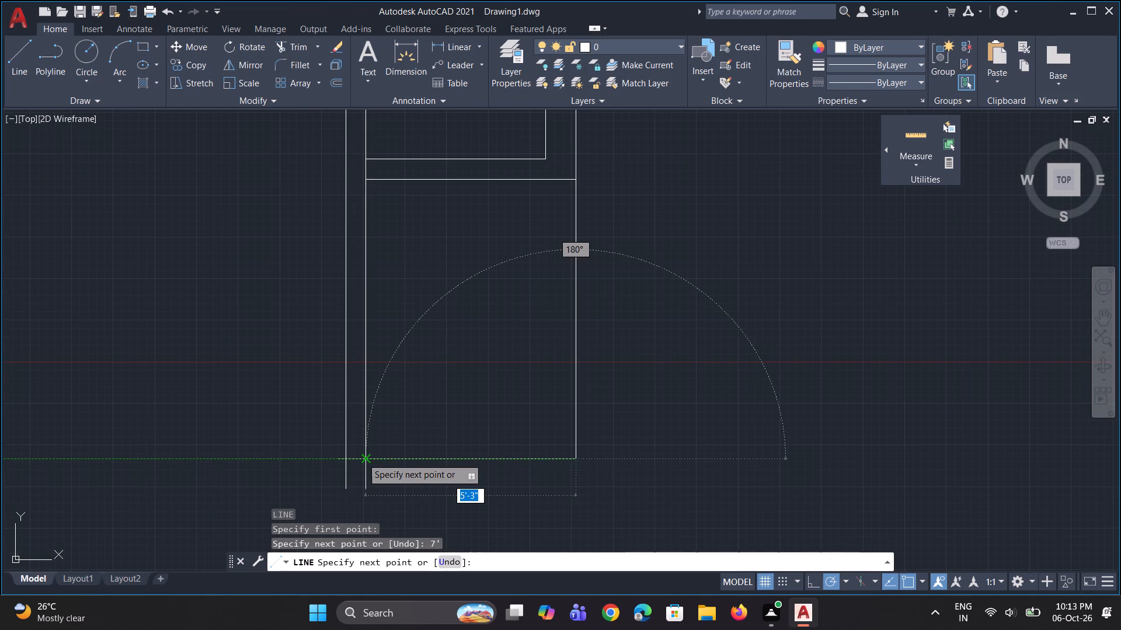
pyautogui.click(362, 458)
pyautogui.press('Escape')
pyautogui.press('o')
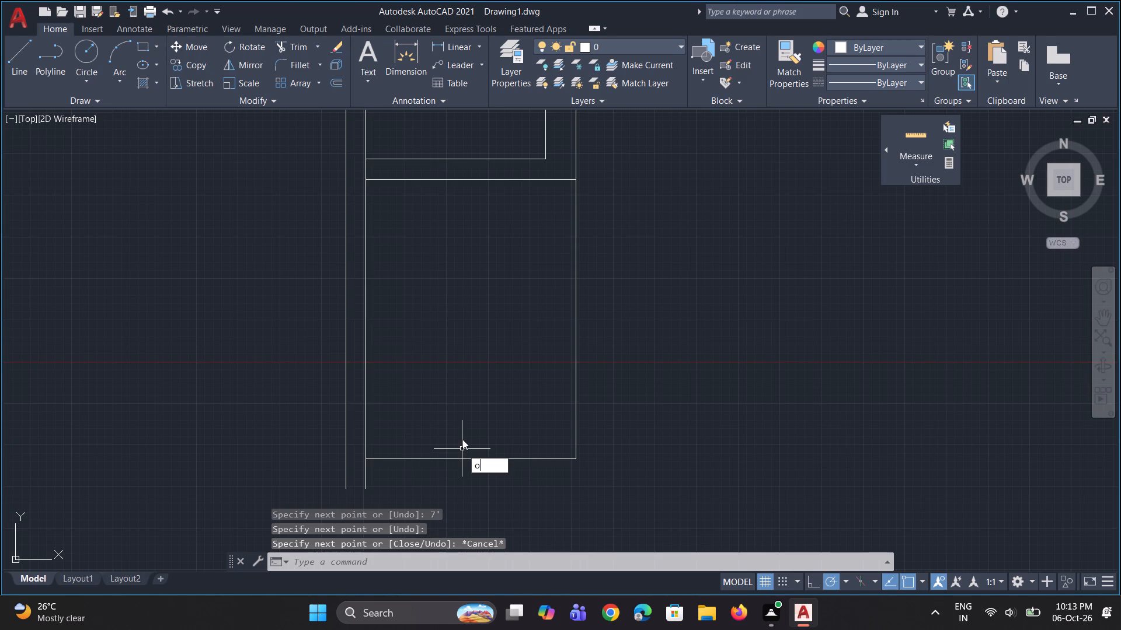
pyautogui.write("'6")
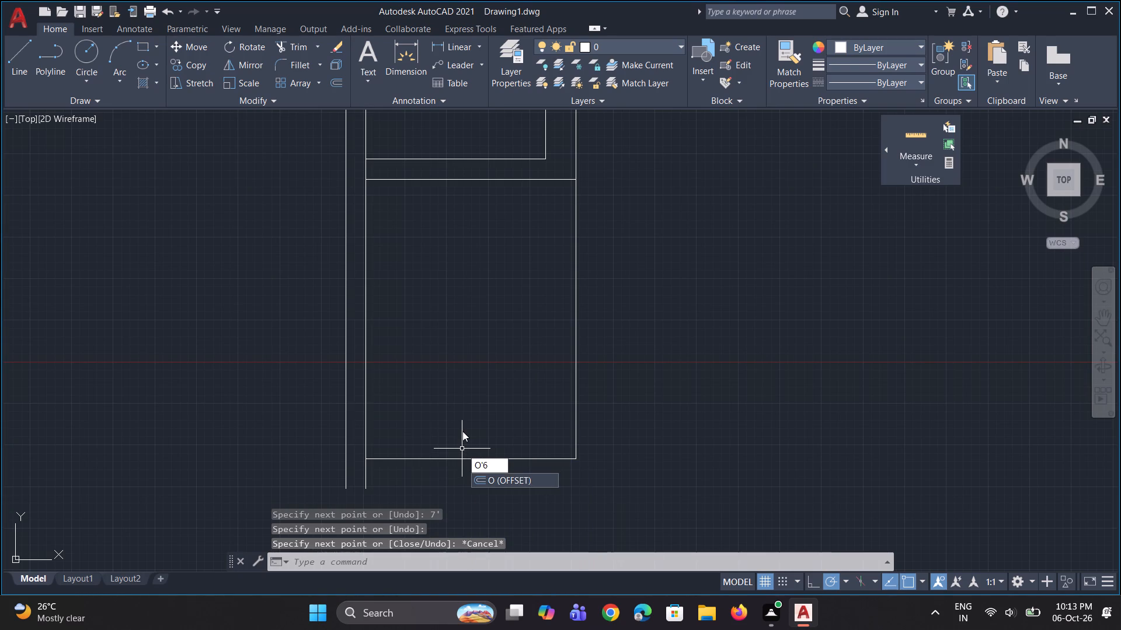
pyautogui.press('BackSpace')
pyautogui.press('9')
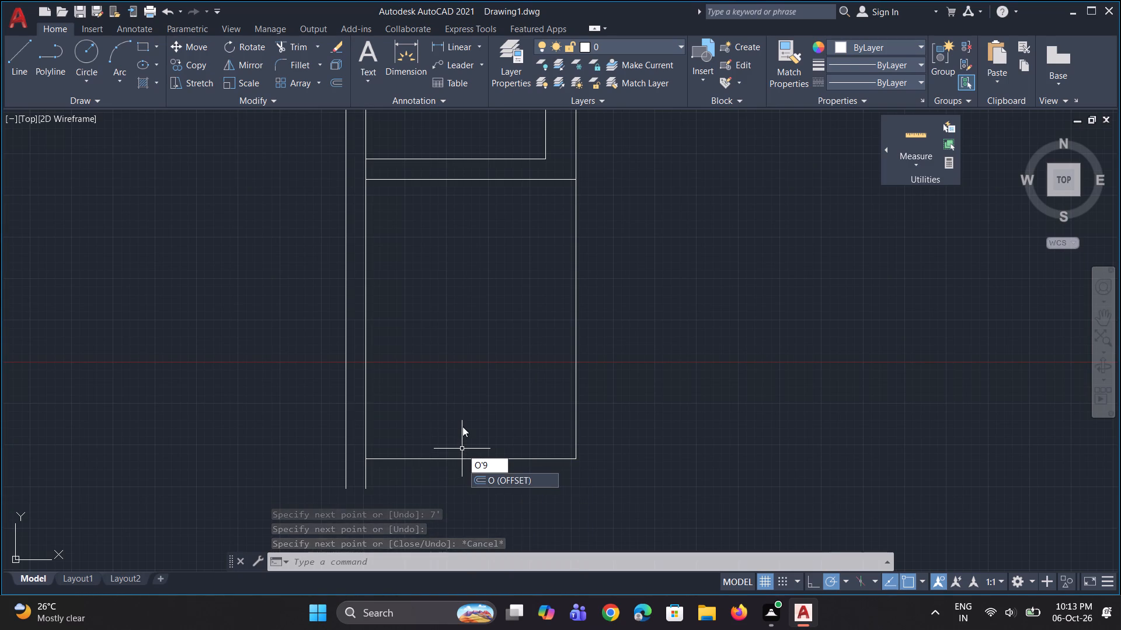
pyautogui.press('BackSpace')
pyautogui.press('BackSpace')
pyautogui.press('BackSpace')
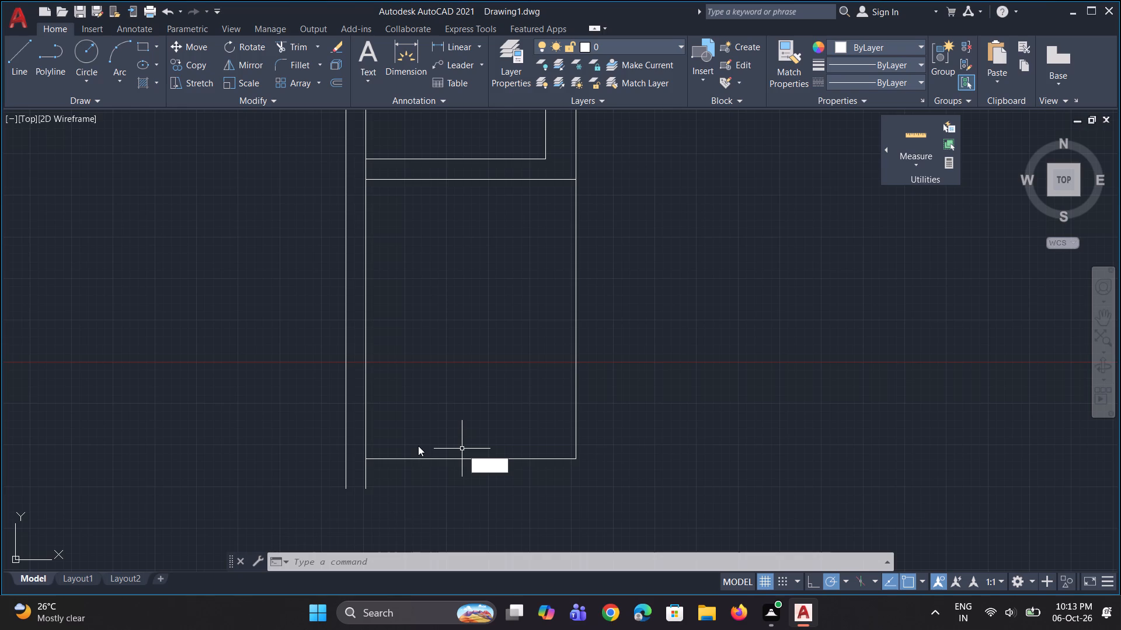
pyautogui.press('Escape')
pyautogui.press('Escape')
# Offset the 7' vertical line inward by 9" to form the lower side room's right wall.
pyautogui.press('o')
pyautogui.press('space')
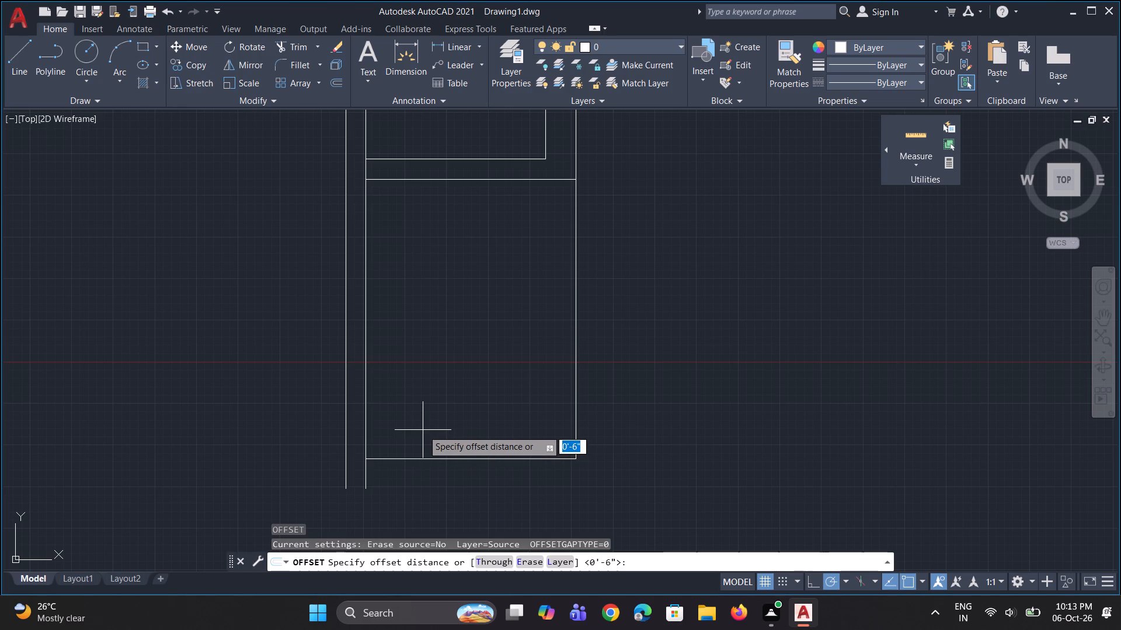
pyautogui.write('9"')
pyautogui.press('Return')
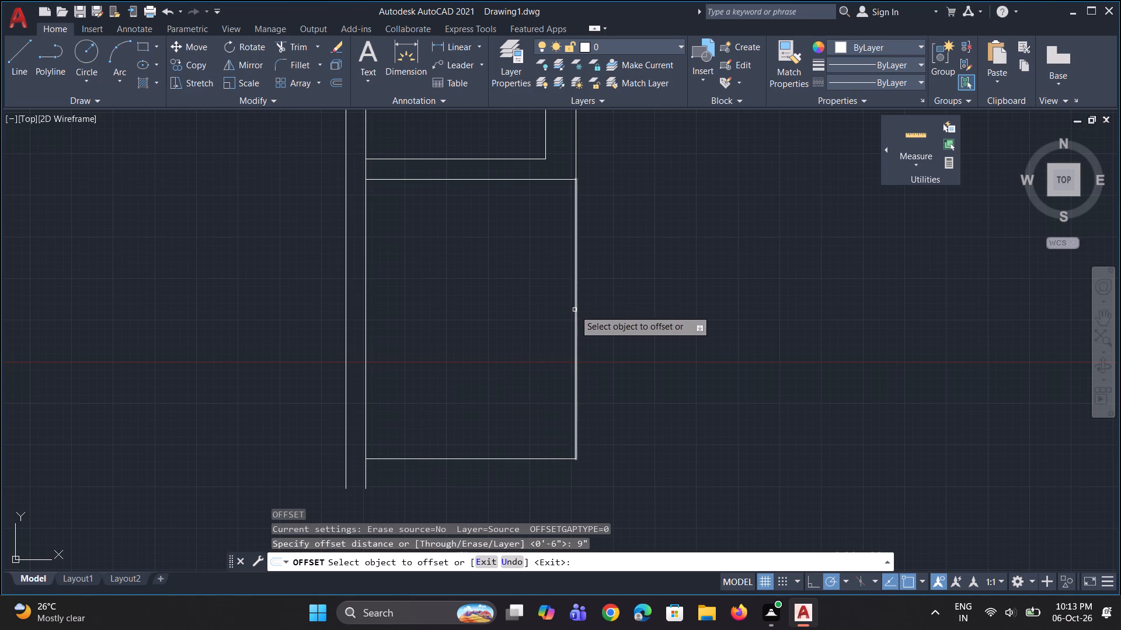
pyautogui.click(575, 310)
pyautogui.click(568, 311)
pyautogui.scroll(-2, 490, 368)
pyautogui.scroll(1, 485, 414)
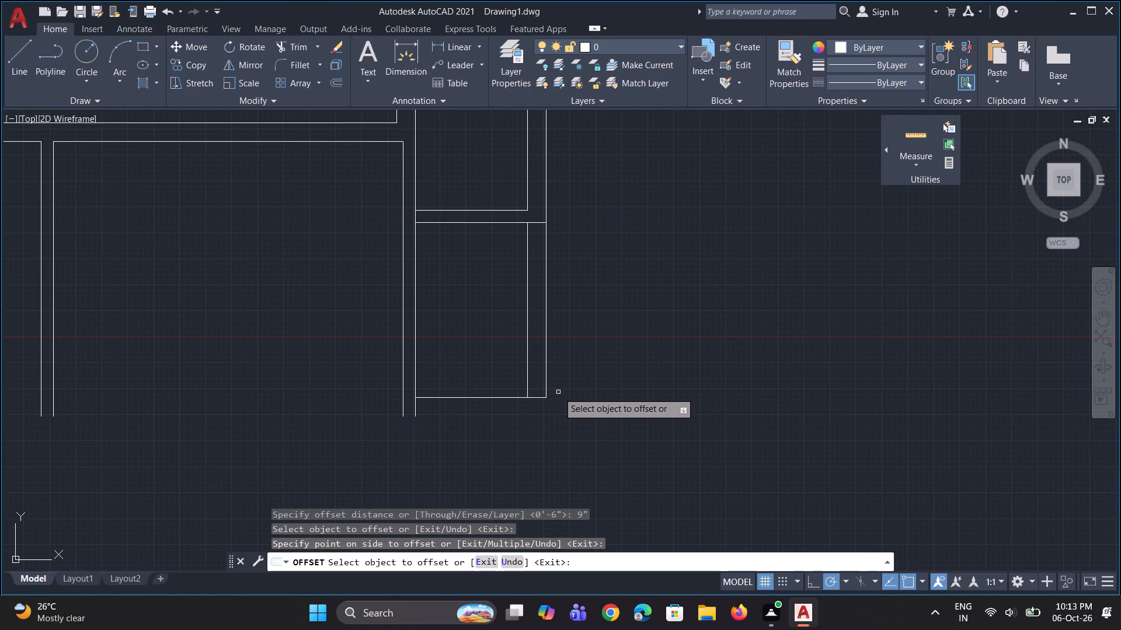
pyautogui.press('space')
# Offset the lower side room's bottom line downward by 6".
pyautogui.press('space')
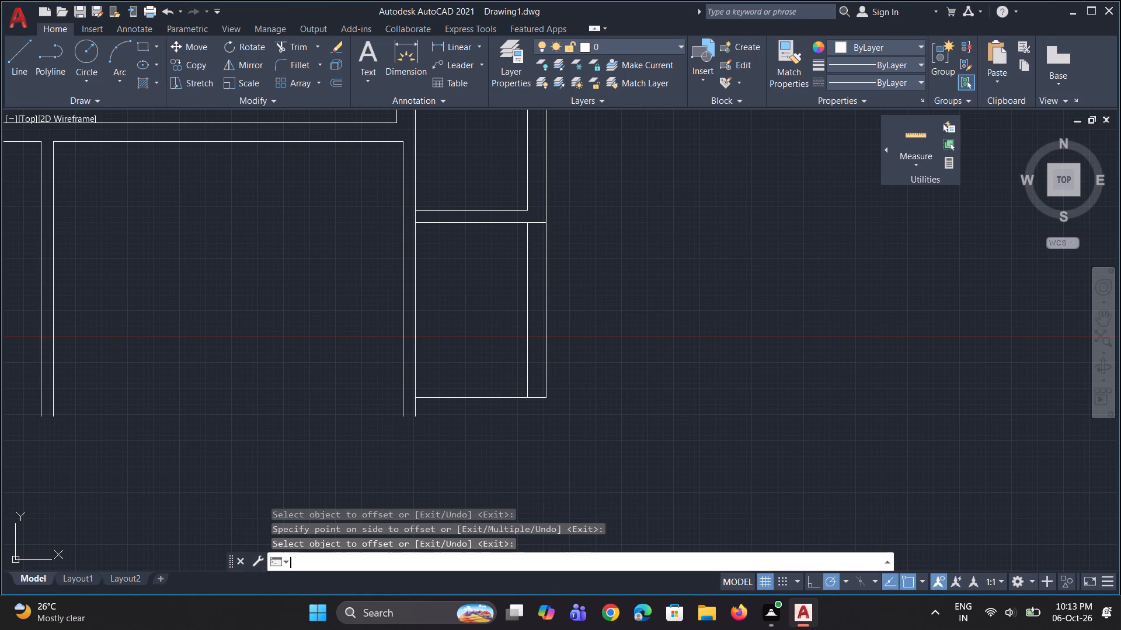
pyautogui.write('6"')
pyautogui.press('Return')
pyautogui.click(510, 397)
pyautogui.click(502, 418)
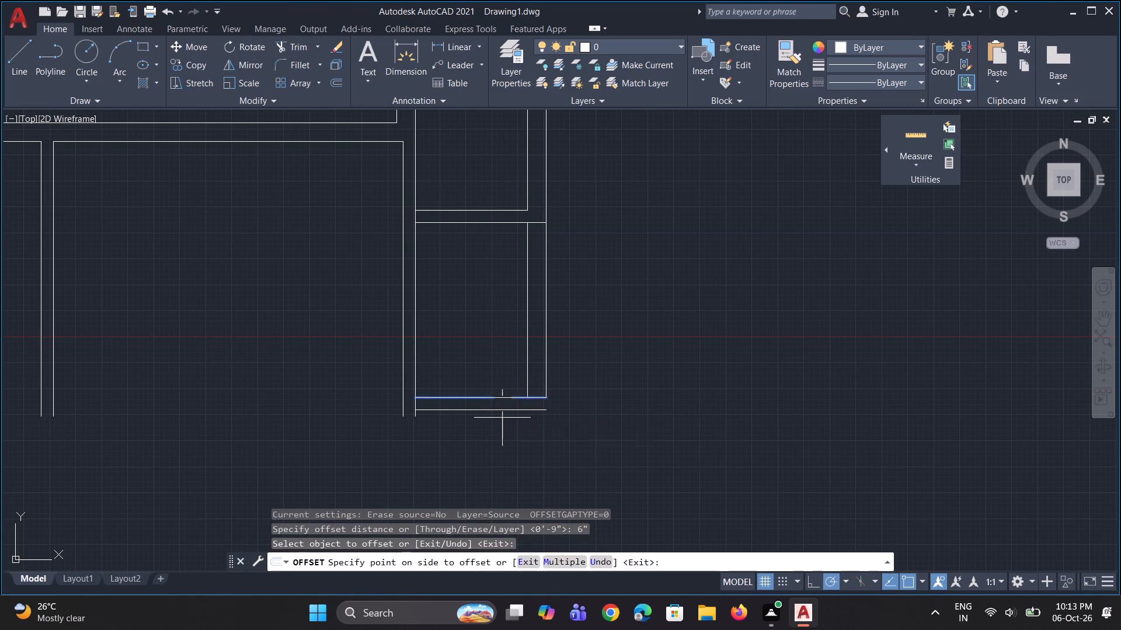
pyautogui.scroll(-1, 500, 416)
pyautogui.scroll(3, 520, 407)
pyautogui.press('Escape')
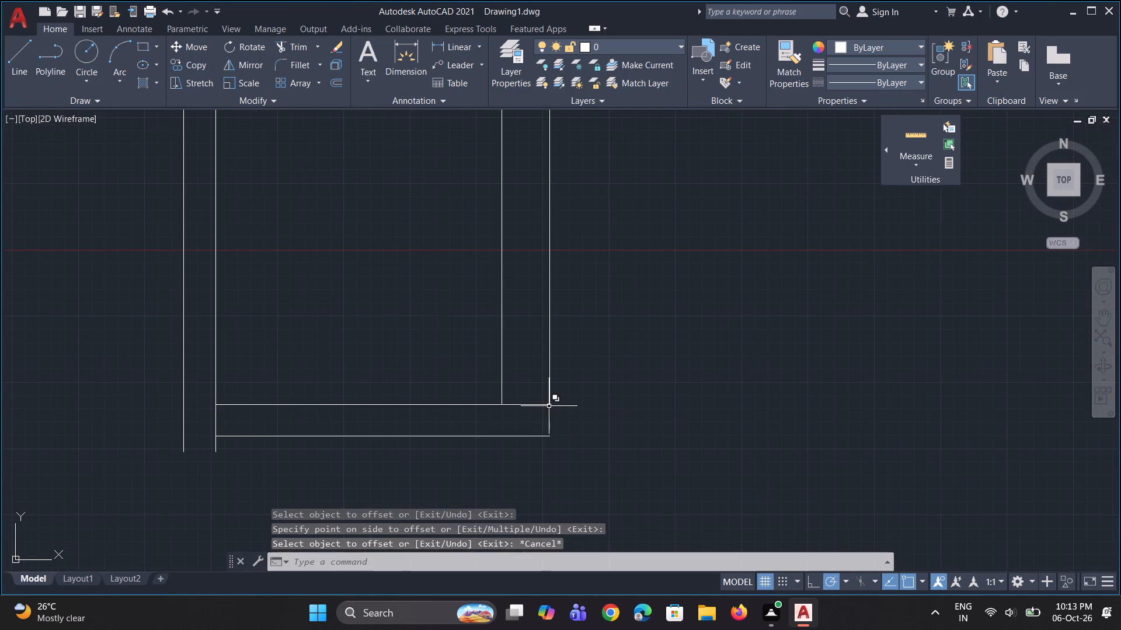
# Close the lower side room's outer bottom-right corner with a 6" vertical line down to the bottom offset line's end.
pyautogui.press('l')
pyautogui.press('space')
pyautogui.click(552, 409)
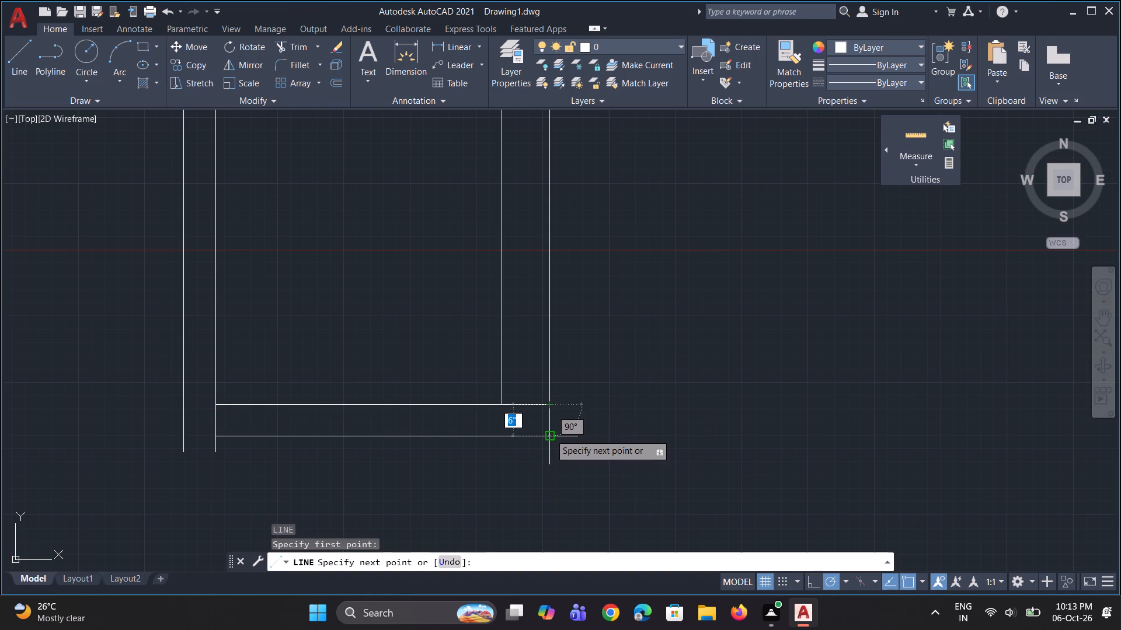
pyautogui.click(549, 436)
pyautogui.press('Escape')
# Trim the lower side room's inner bottom line between its inner and outer right wall lines.
pyautogui.press('t')
pyautogui.press('r')
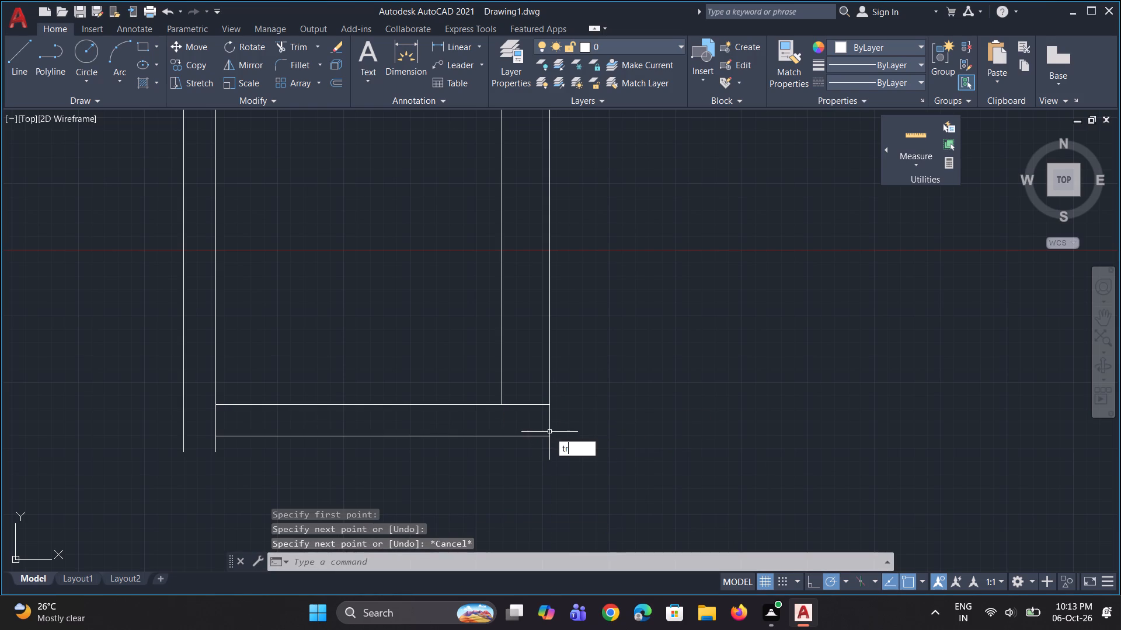
pyautogui.press('space')
pyautogui.click(528, 402)
pyautogui.click(527, 408)
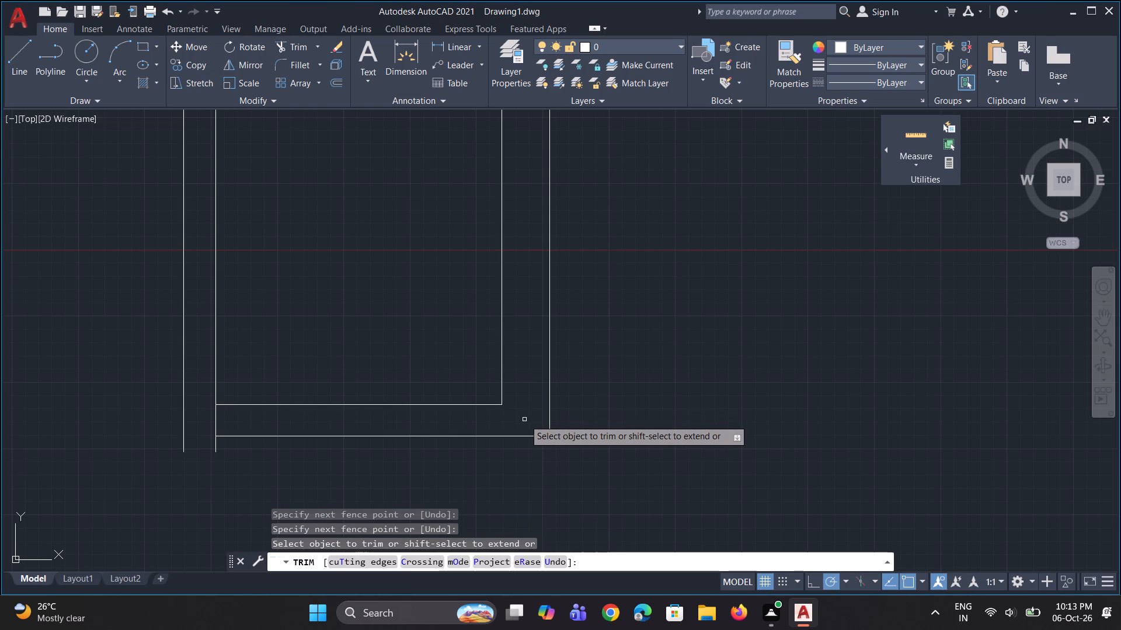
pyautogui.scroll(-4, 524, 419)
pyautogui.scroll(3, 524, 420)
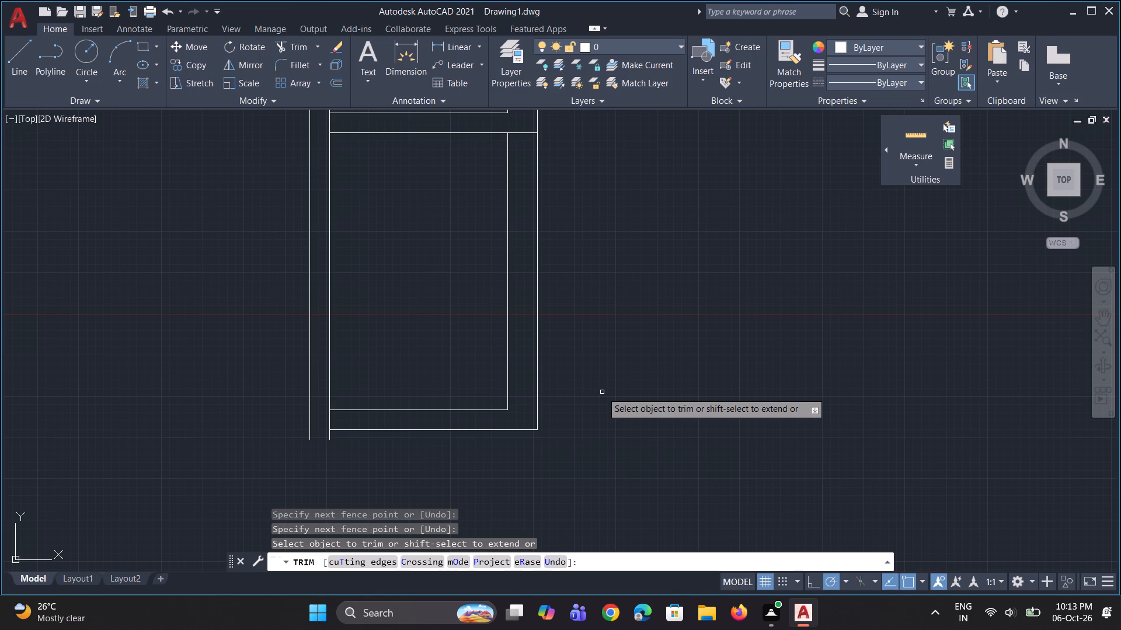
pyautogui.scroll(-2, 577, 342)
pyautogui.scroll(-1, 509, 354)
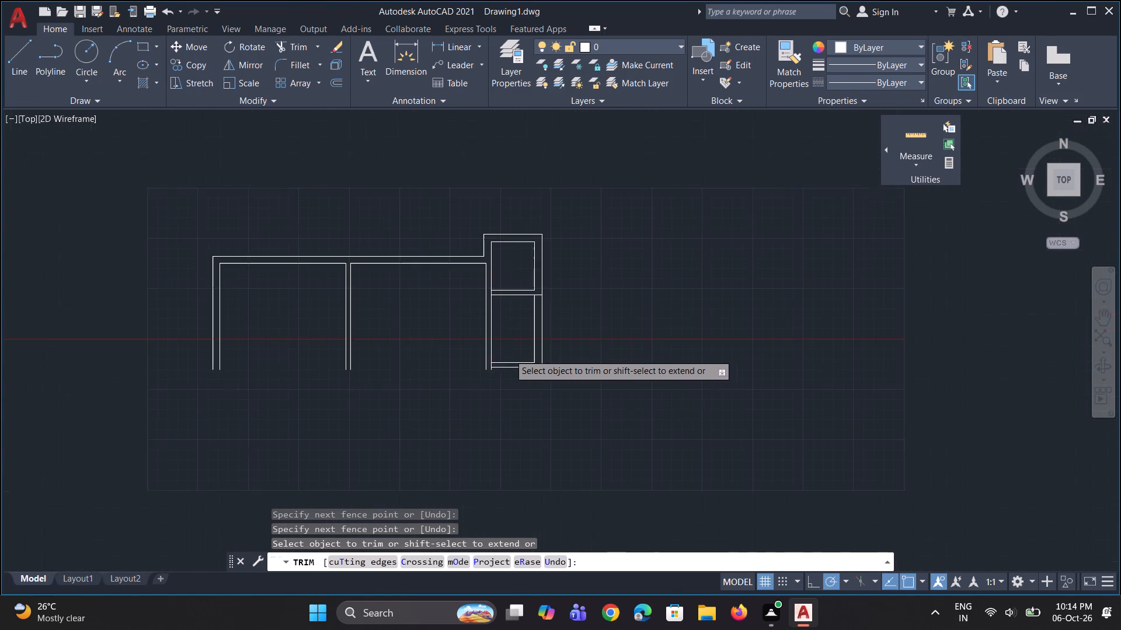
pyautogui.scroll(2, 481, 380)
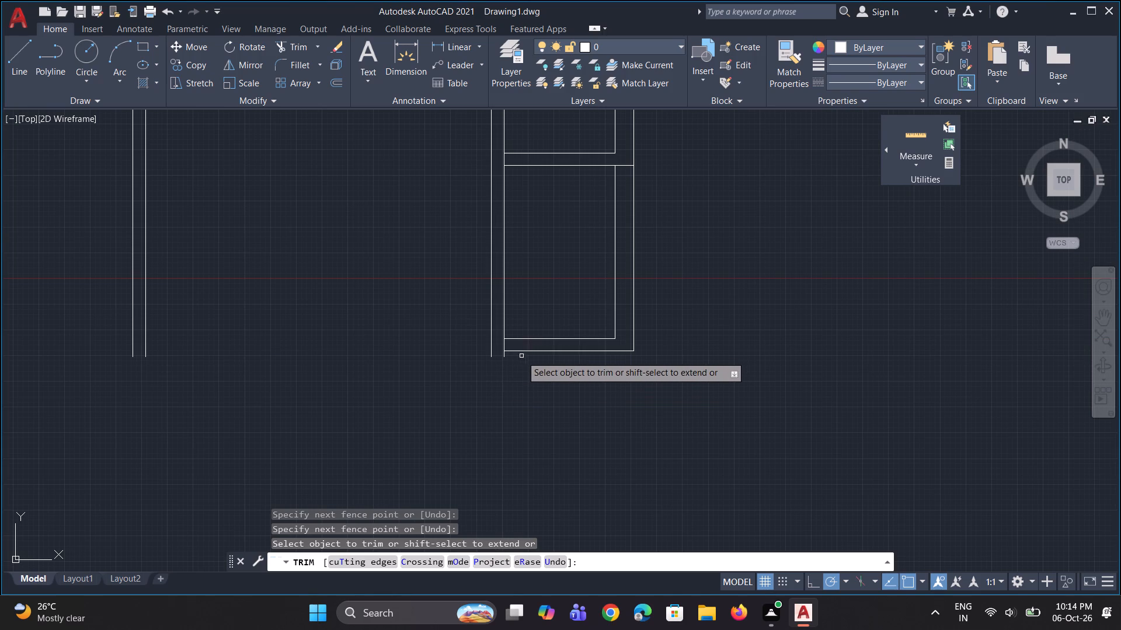
# Draw a 2'6" vertical line downward from the lower end of the large room's outer right wall line, beside the lower side room.
pyautogui.scroll(1, 521, 356)
pyautogui.press('Escape')
pyautogui.press('l')
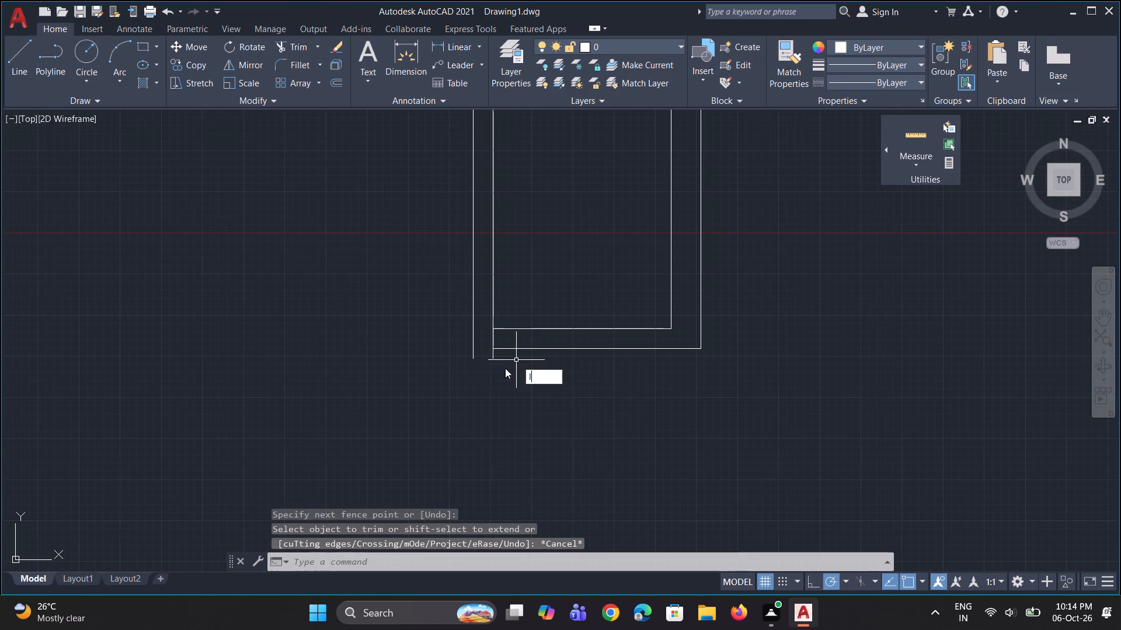
pyautogui.press('space')
pyautogui.click(495, 362)
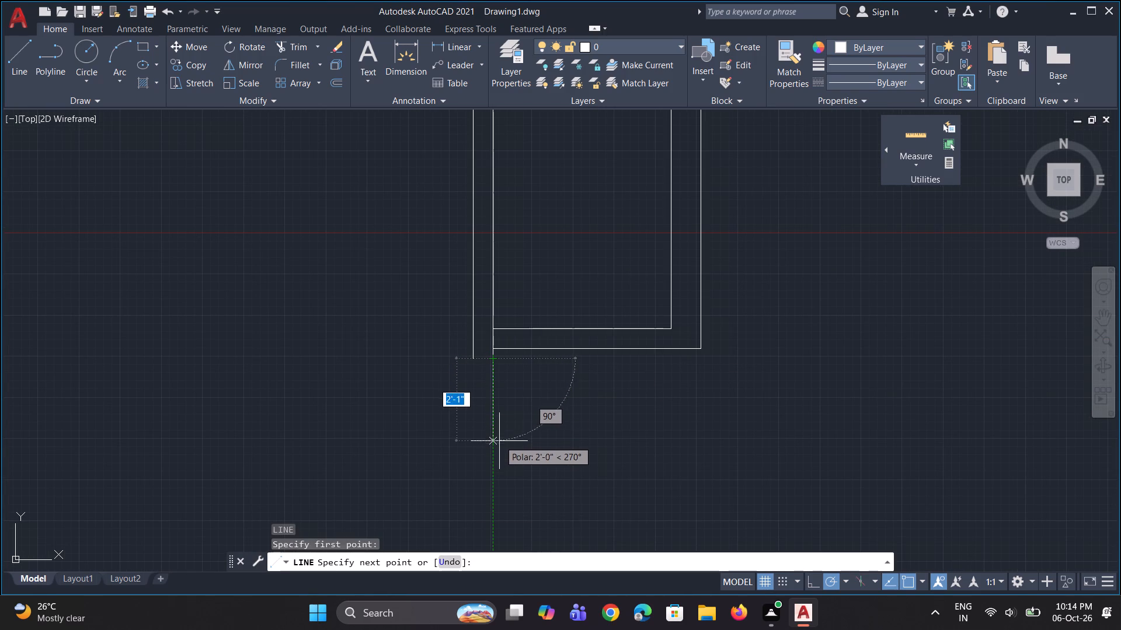
pyautogui.press('2')
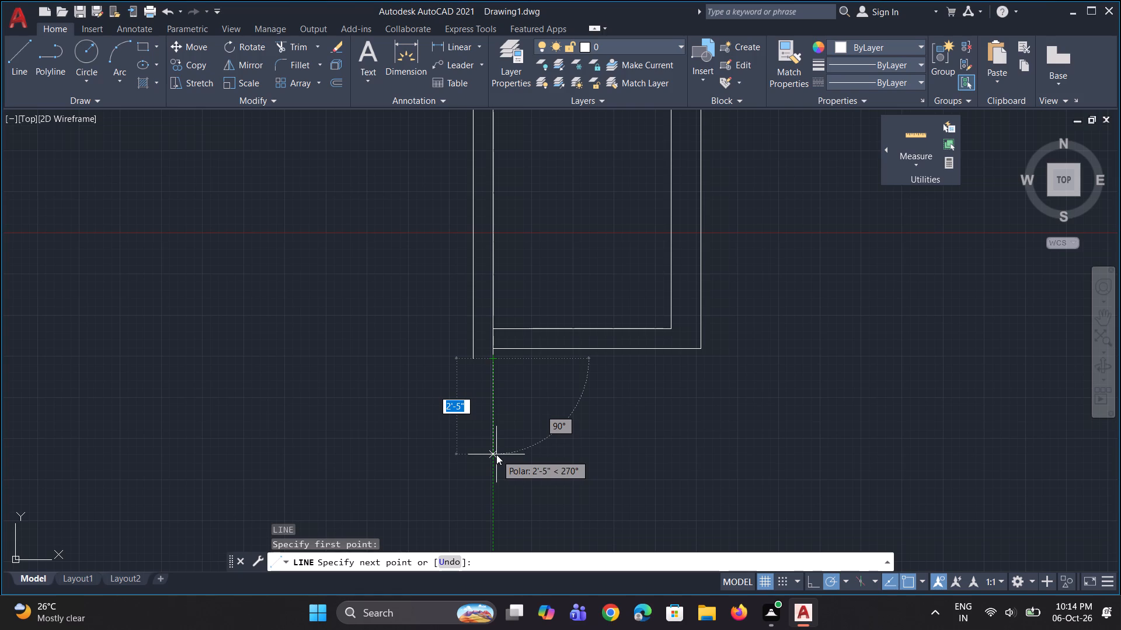
pyautogui.press("'")
pyautogui.write('6"')
pyautogui.press('Return')
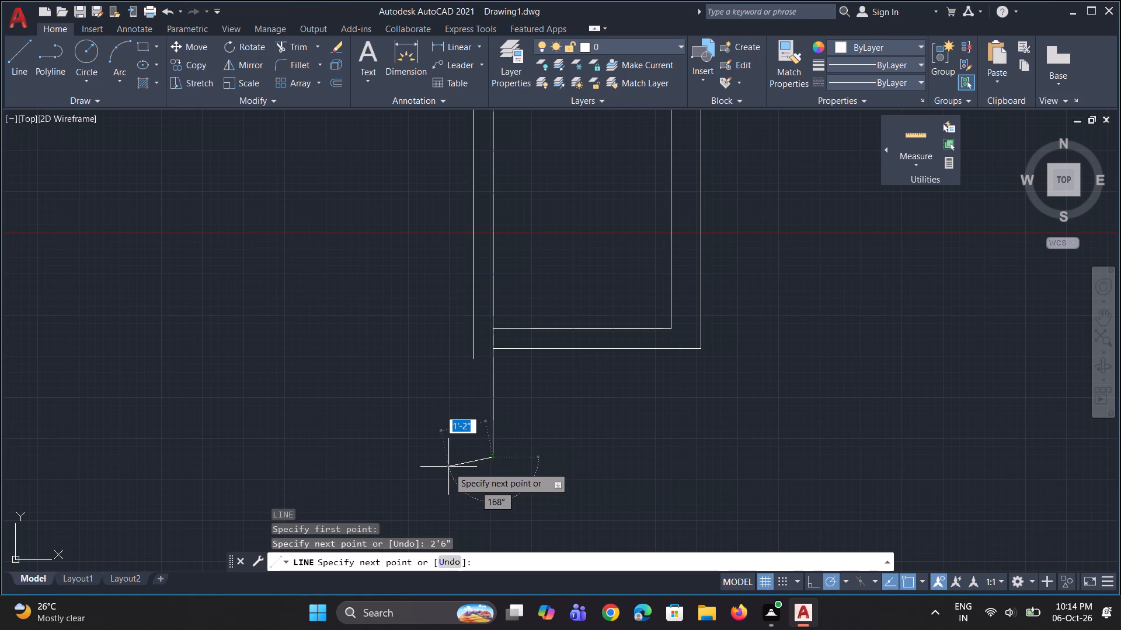
pyautogui.scroll(-1, 448, 467)
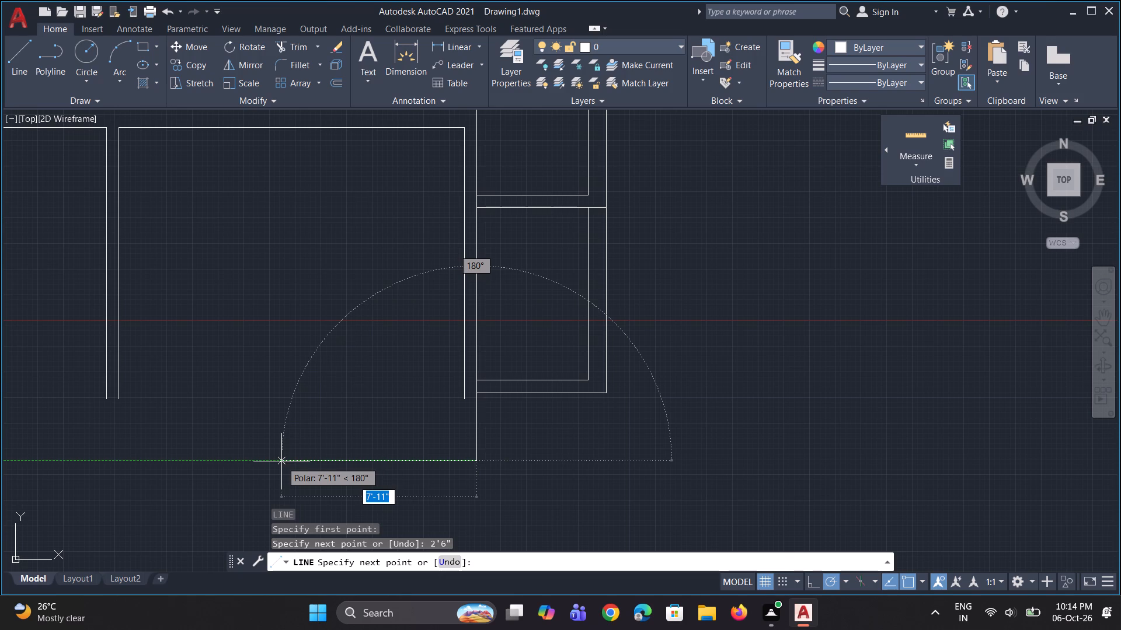
pyautogui.press('Escape')
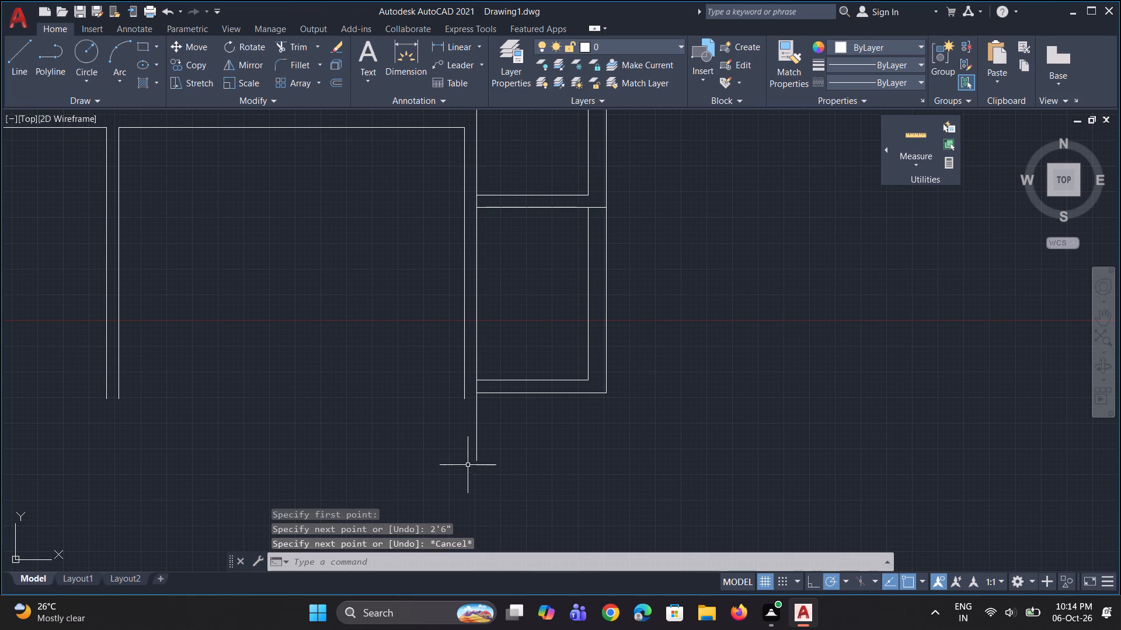
# From the new line's lower end, draw a 6" line downward and a horizontal line about 9'-10" leftward beneath the large room.
pyautogui.press('l')
pyautogui.press('space')
pyautogui.click(479, 465)
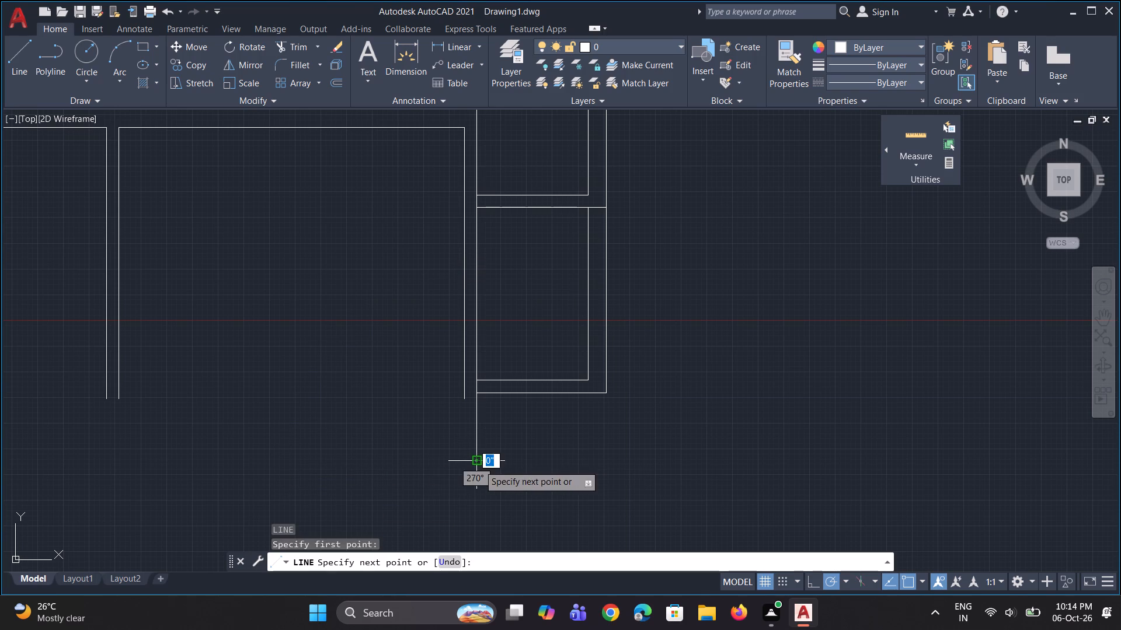
pyautogui.write('6"')
pyautogui.press('Return')
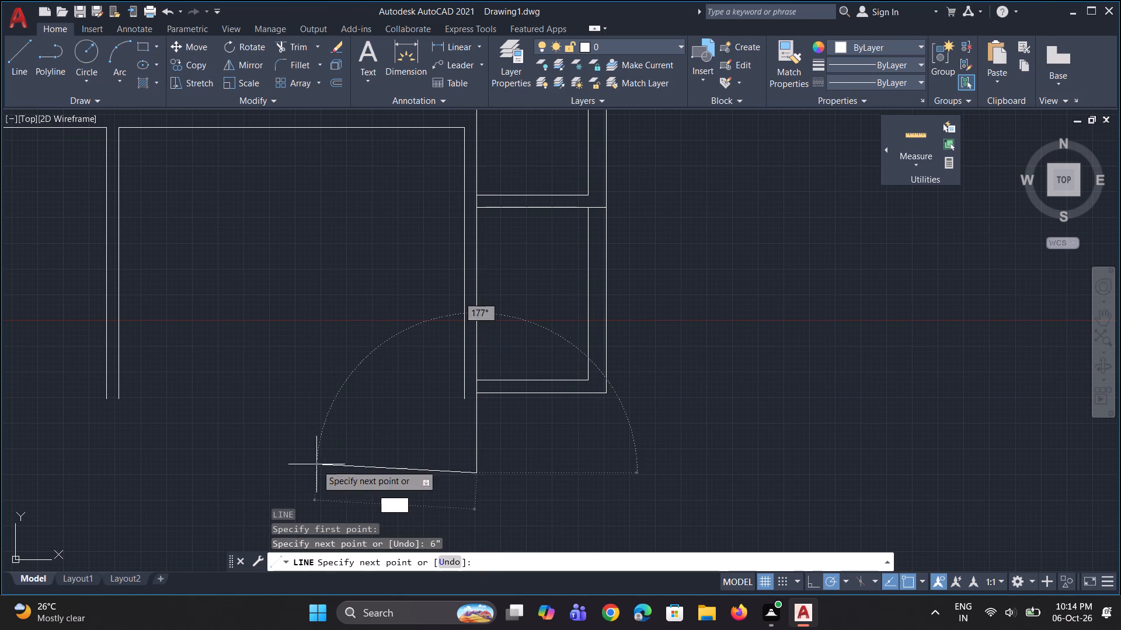
pyautogui.click(234, 473)
pyautogui.press('Escape')
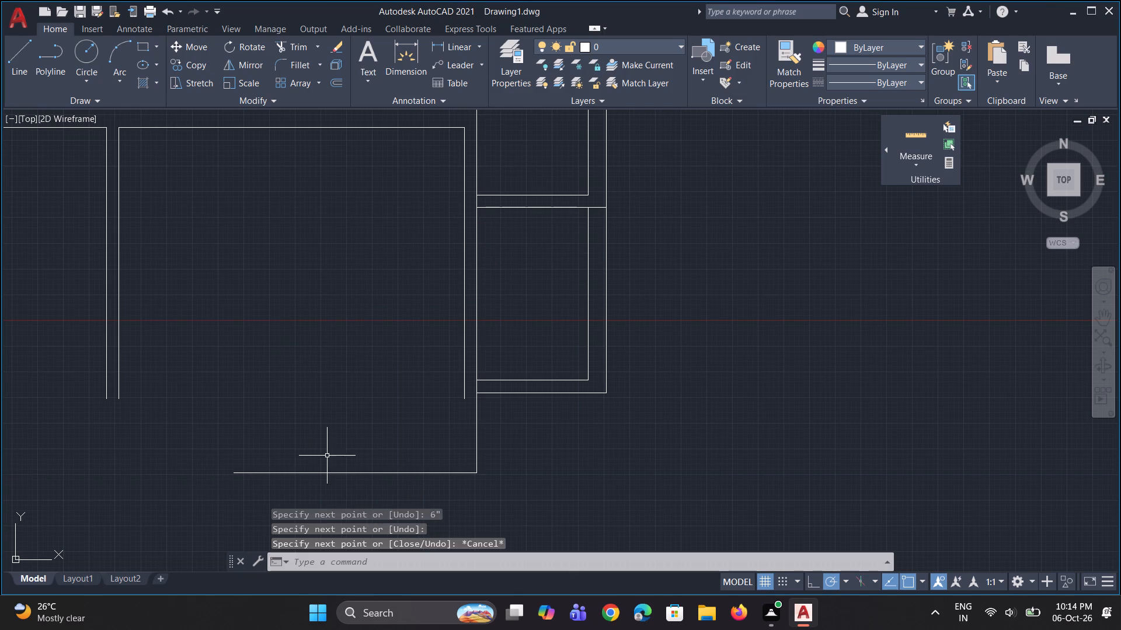
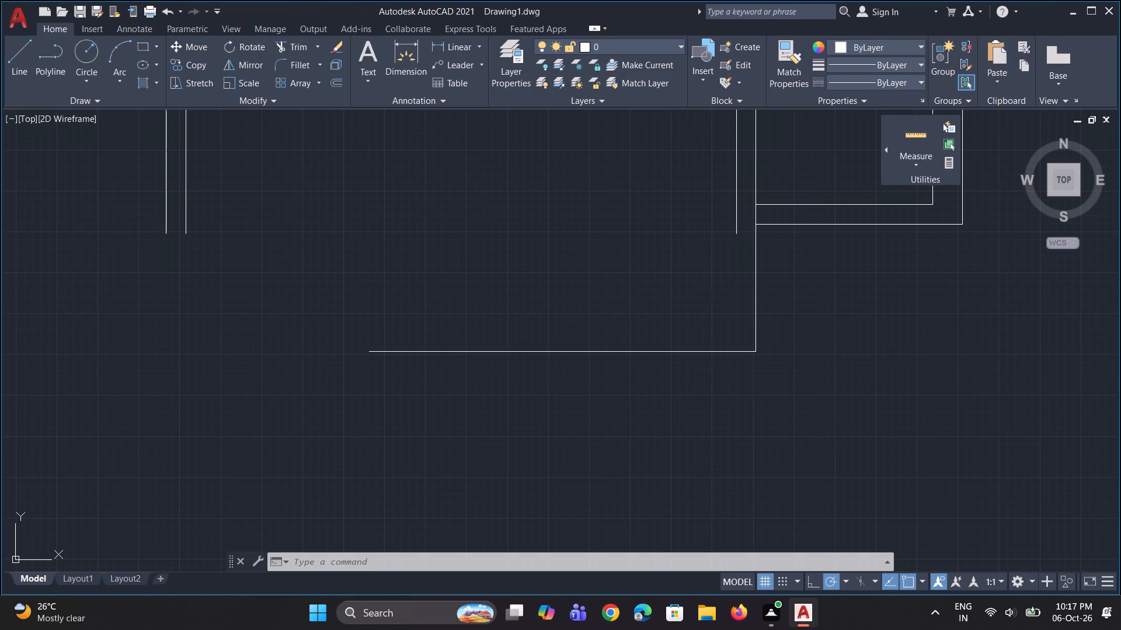
# Offset the horizontal line beneath the large room 6" upward to form the bottom wall's inner line.
pyautogui.hotkey('shift', '"')
pyautogui.press('Return')
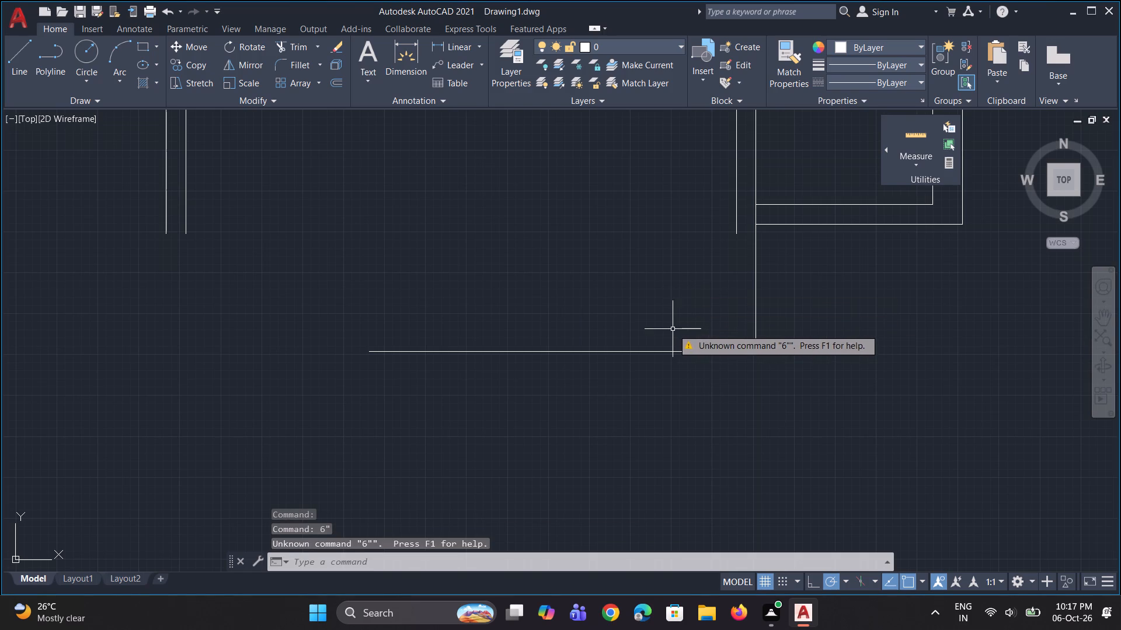
pyautogui.press('Escape')
pyautogui.press('Escape')
pyautogui.press('Escape')
pyautogui.press('o')
pyautogui.press('space')
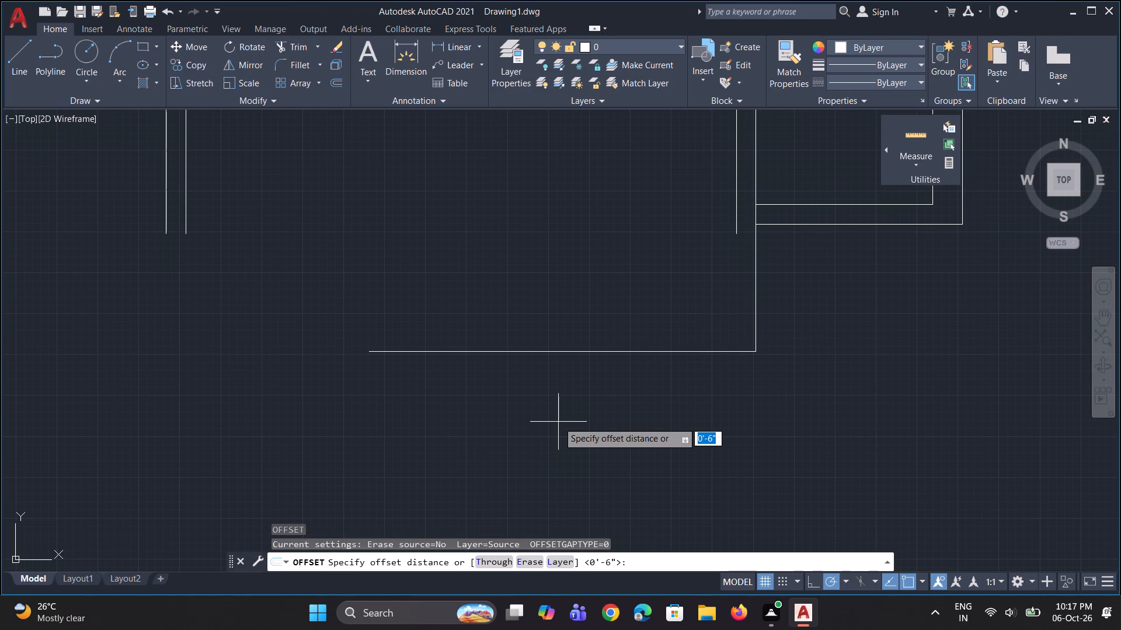
pyautogui.press('6')
pyautogui.hotkey('shift', '"')
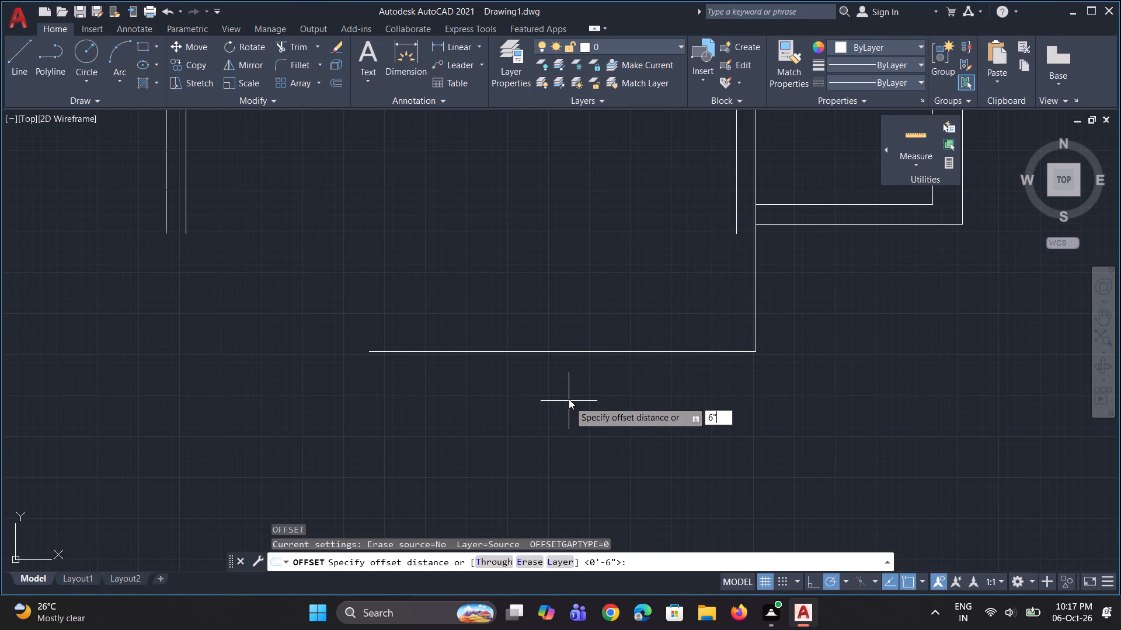
pyautogui.press('Return')
pyautogui.click(594, 349)
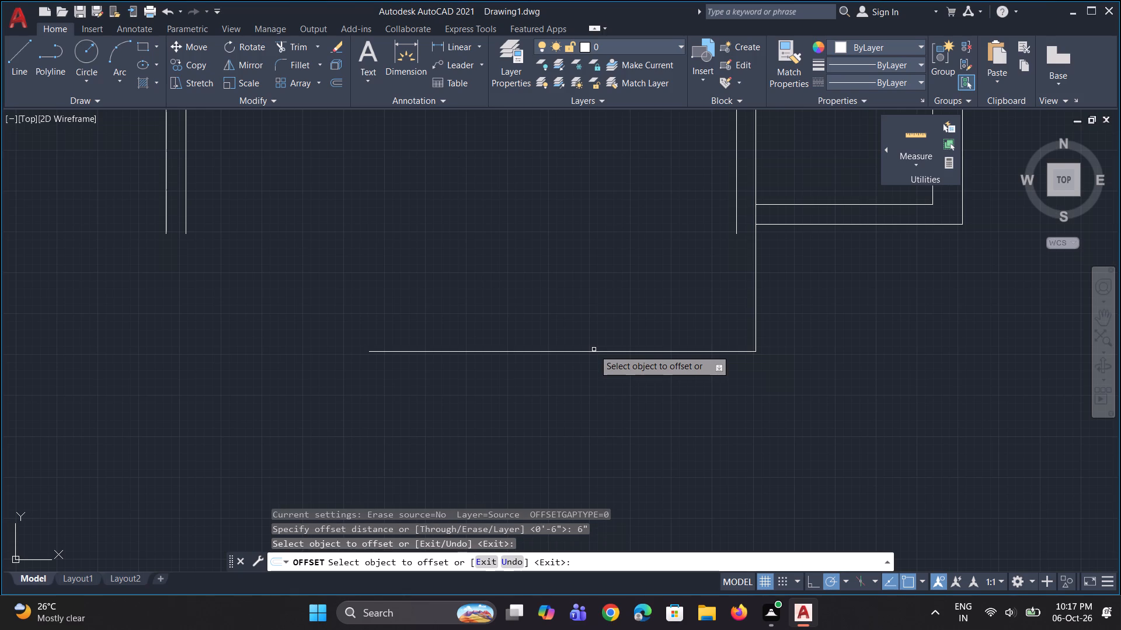
pyautogui.click(596, 351)
pyautogui.click(598, 338)
pyautogui.scroll(-4, 501, 432)
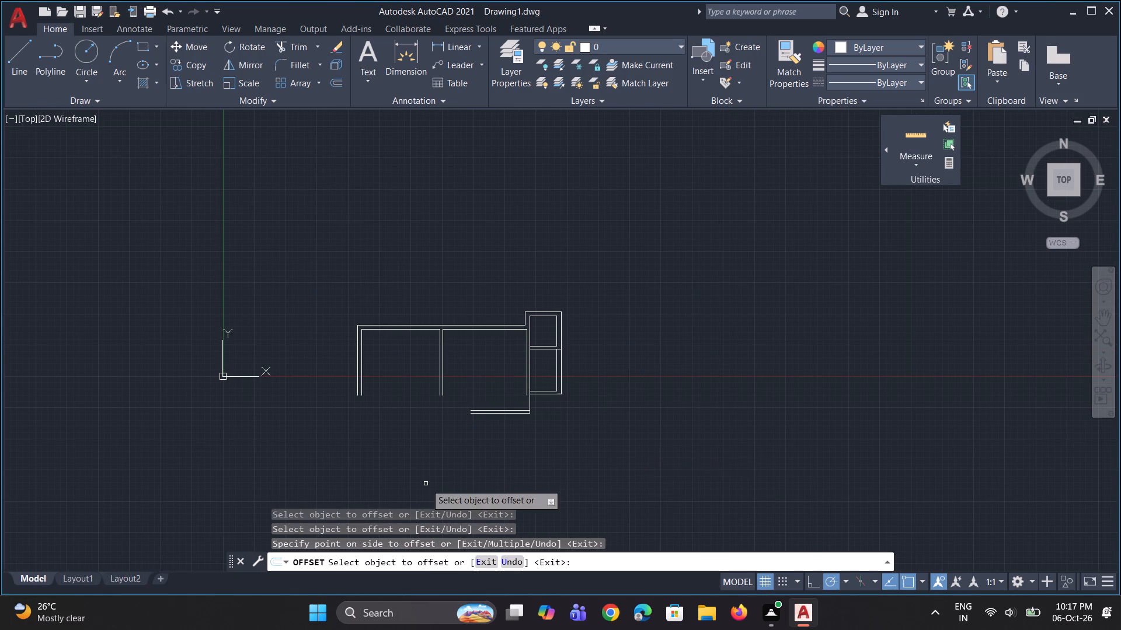
pyautogui.scroll(3, 434, 466)
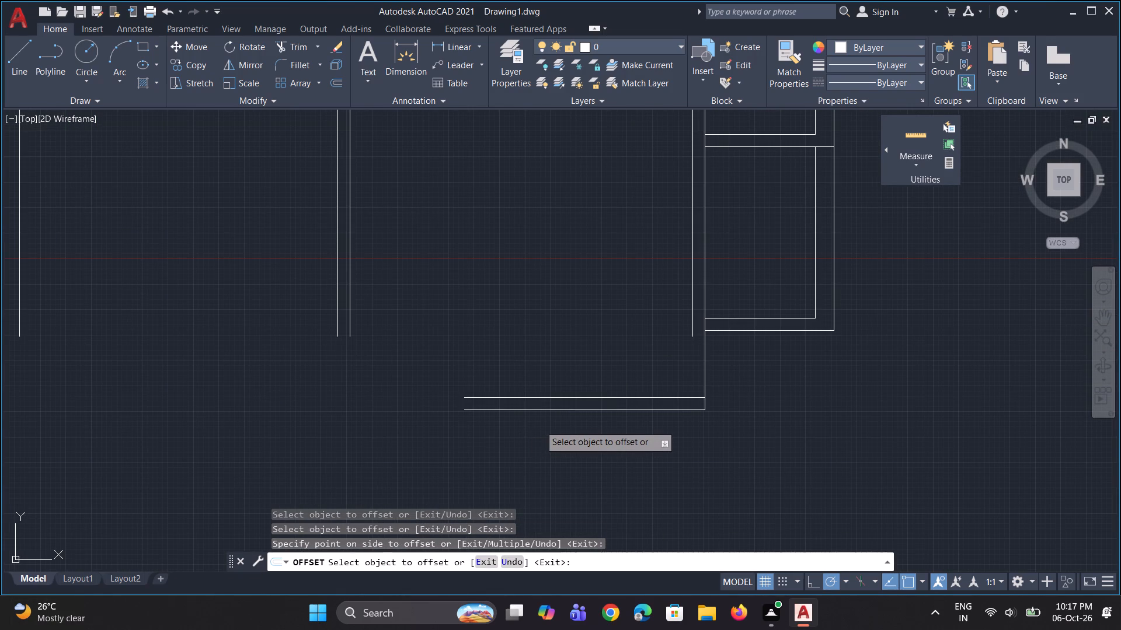
pyautogui.press('Escape')
# Extend the large room's inner right wall line down to the inner bottom wall line.
pyautogui.write('ex')
pyautogui.press('space')
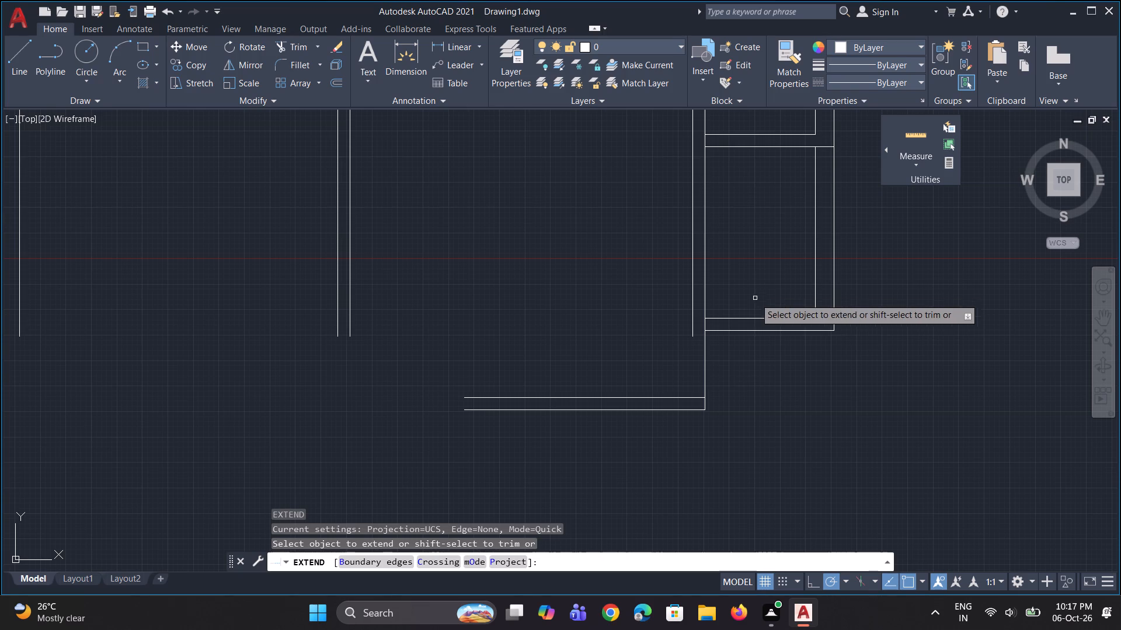
pyautogui.click(693, 326)
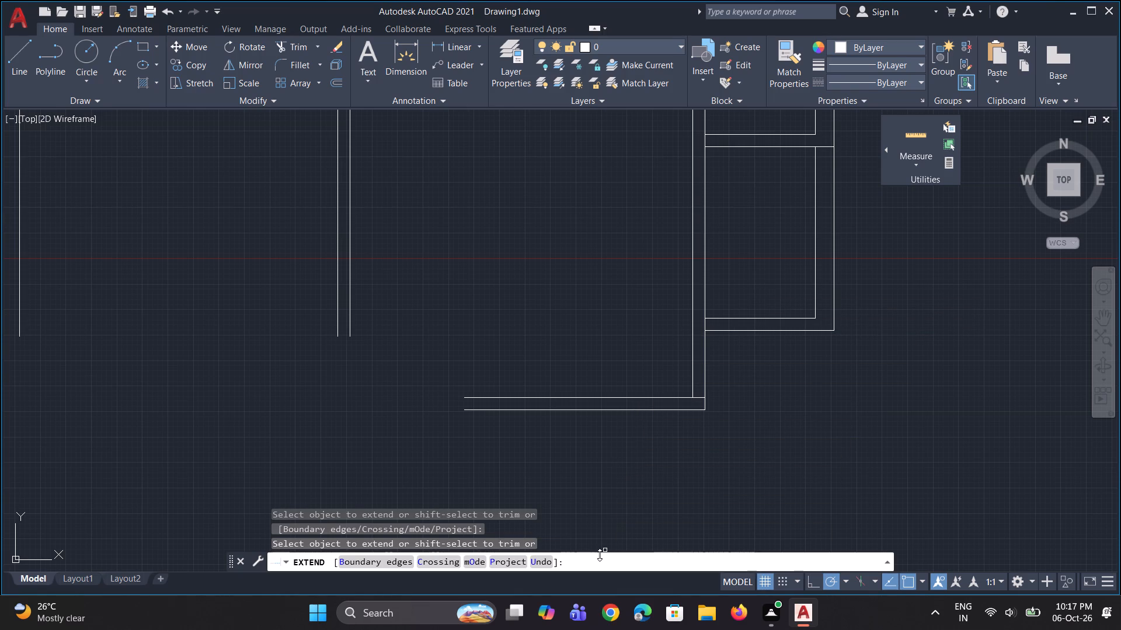
pyautogui.scroll(2, 682, 413)
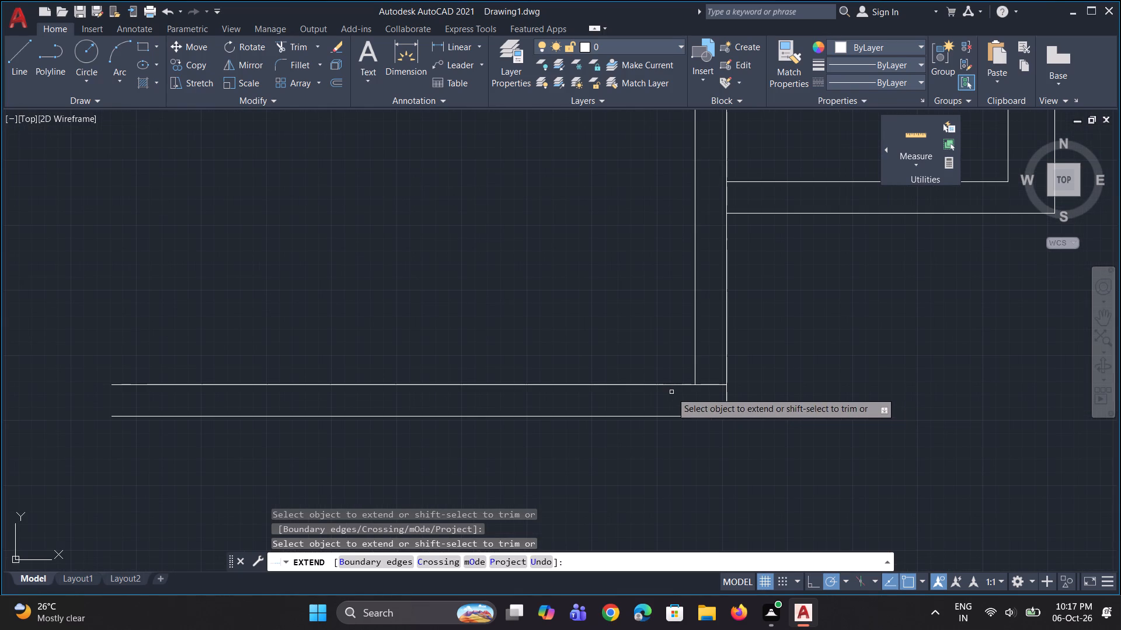
pyautogui.press('Escape')
# Trim the inner bottom wall line between the large room's inner and outer right wall lines.
pyautogui.write('tr')
pyautogui.press('space')
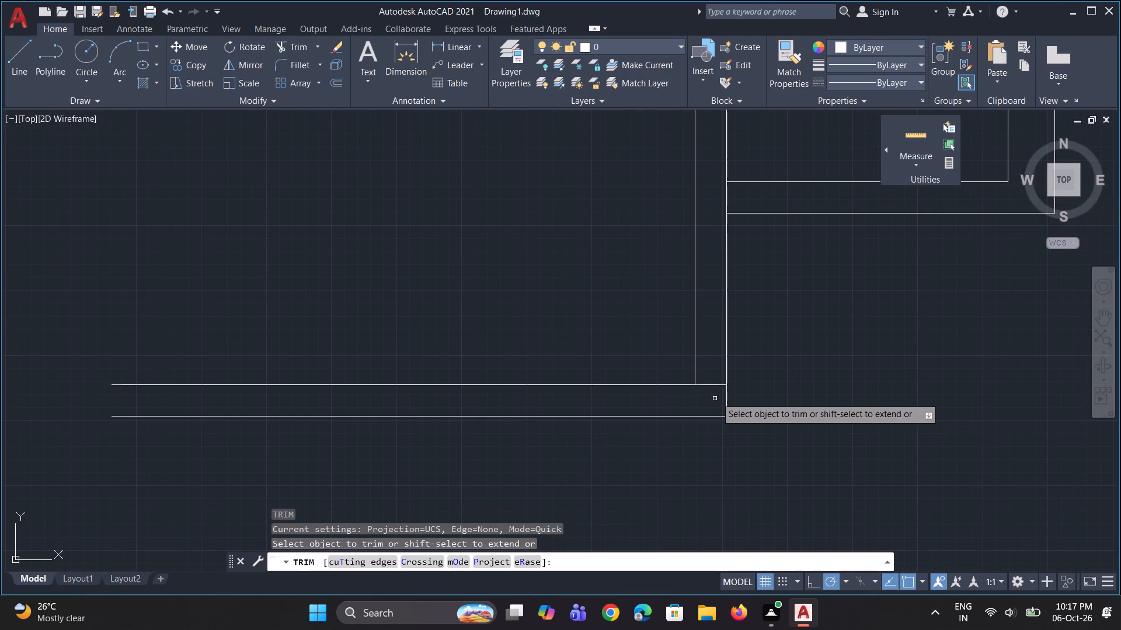
pyautogui.click(719, 386)
pyautogui.scroll(-2, 527, 397)
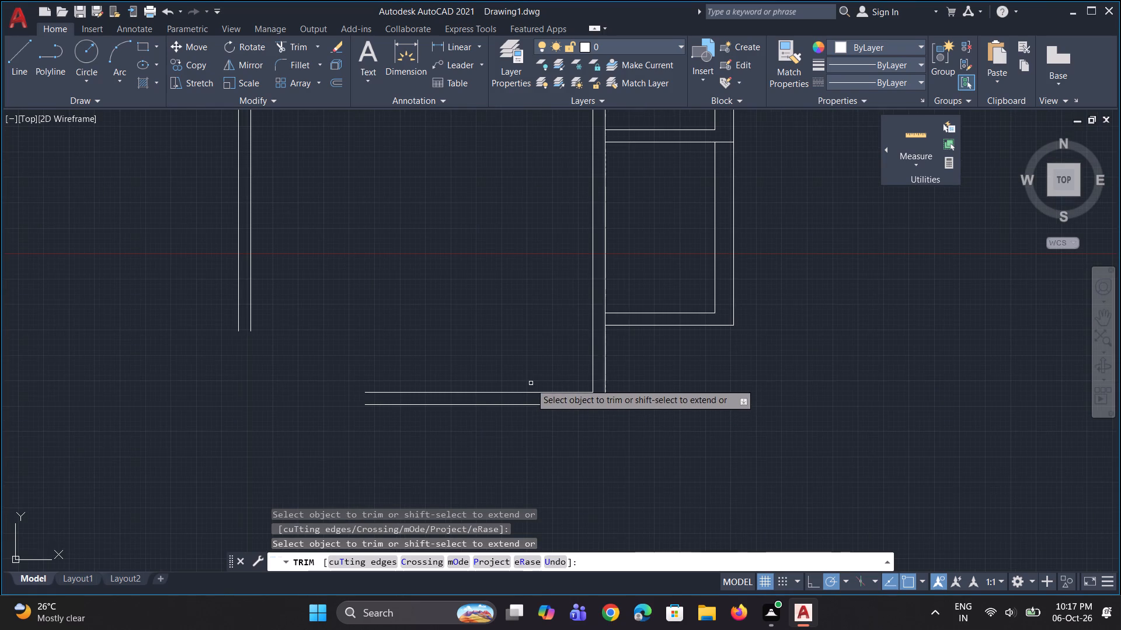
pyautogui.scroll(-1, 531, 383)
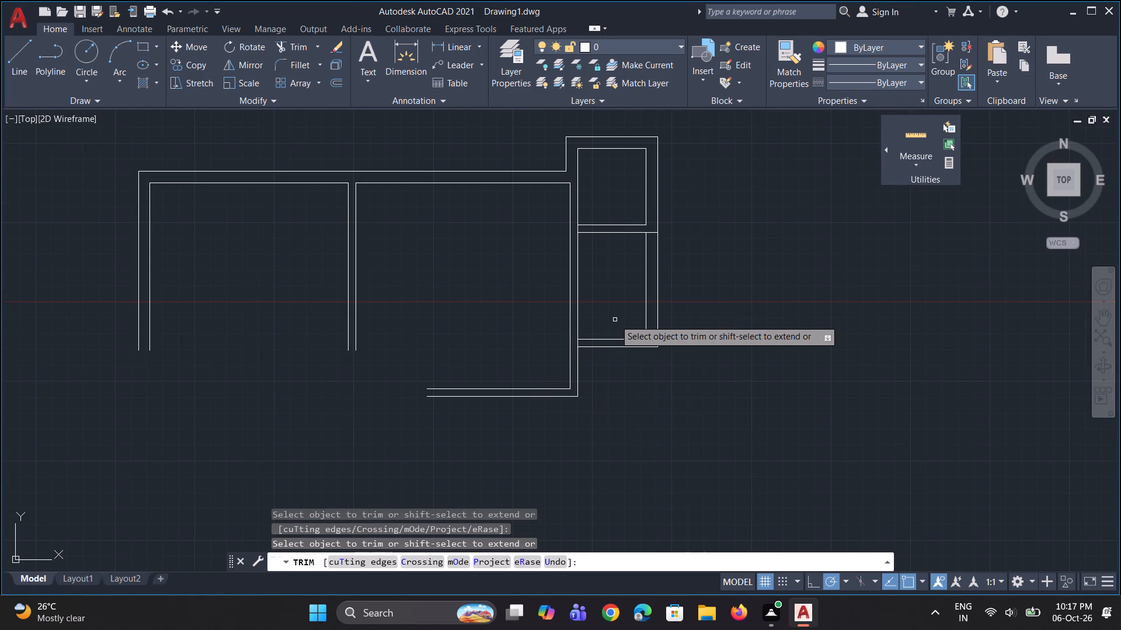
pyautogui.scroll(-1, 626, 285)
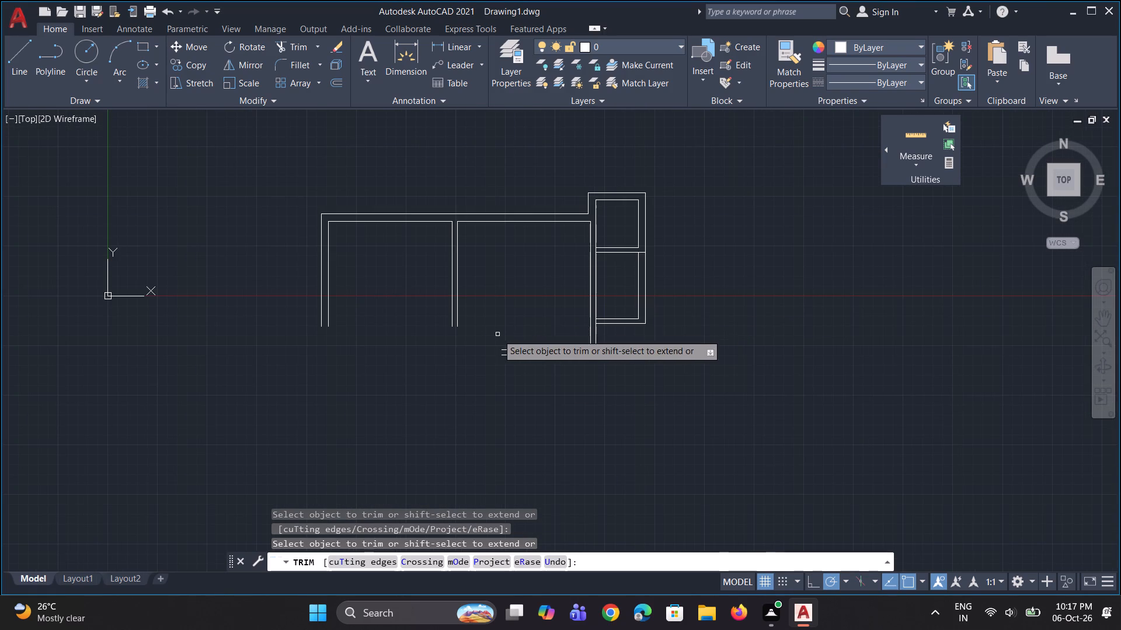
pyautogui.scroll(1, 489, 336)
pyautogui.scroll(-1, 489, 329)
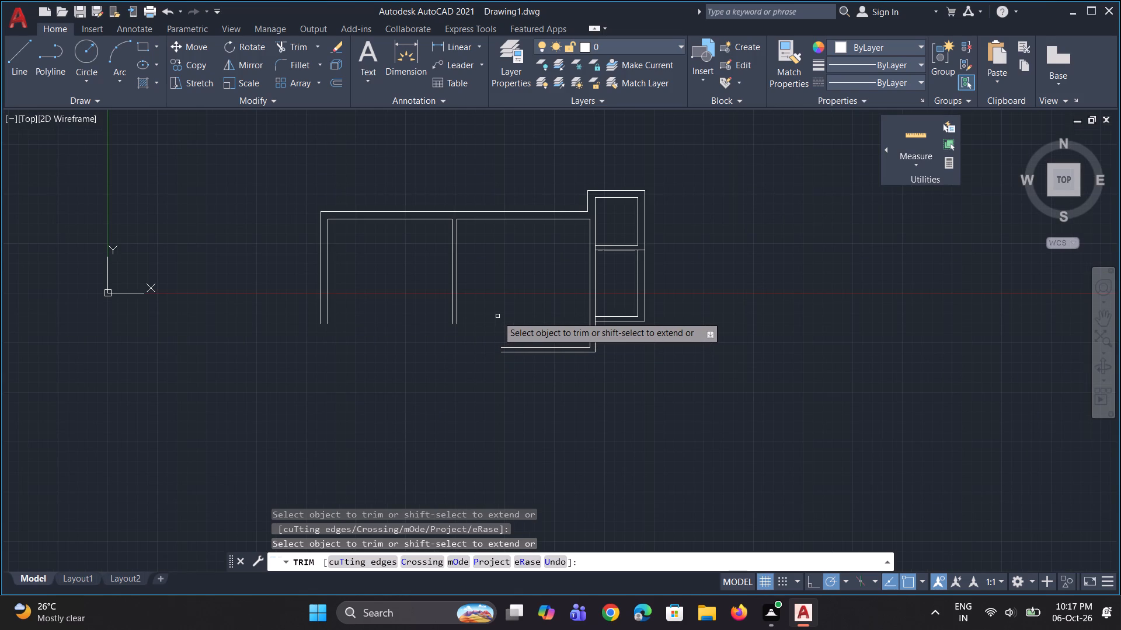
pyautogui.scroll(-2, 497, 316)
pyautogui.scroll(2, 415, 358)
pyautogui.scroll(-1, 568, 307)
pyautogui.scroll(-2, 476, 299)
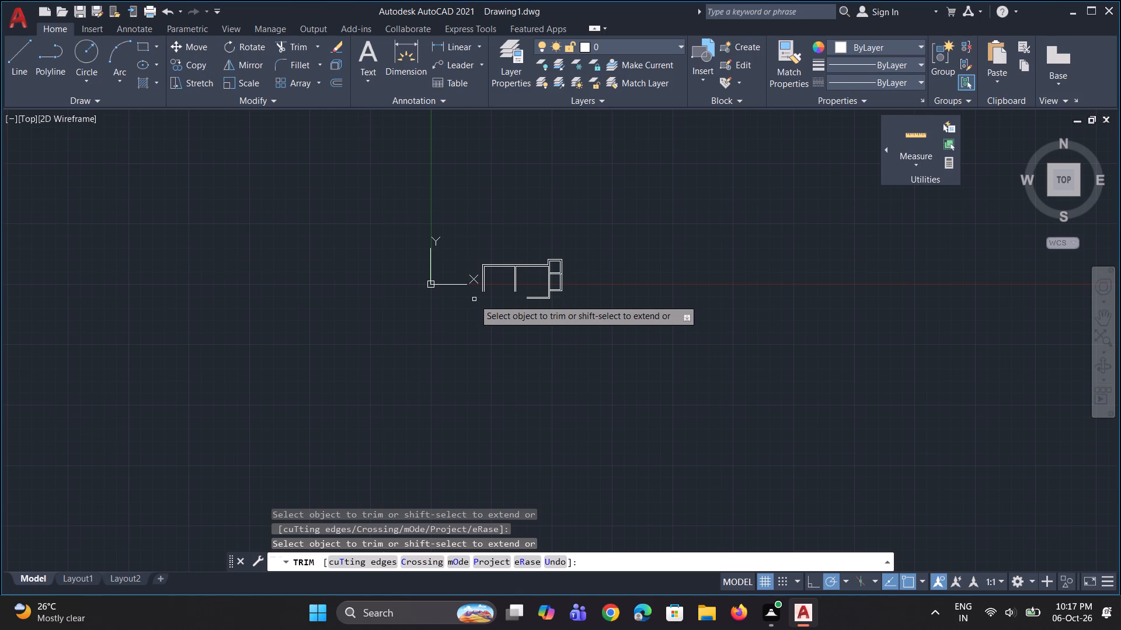
# Draw a 3' vertical line downward from the outer left wall line's lower end, level with the outer bottom wall line.
pyautogui.scroll(2, 474, 296)
pyautogui.scroll(2, 553, 290)
pyautogui.press('Escape')
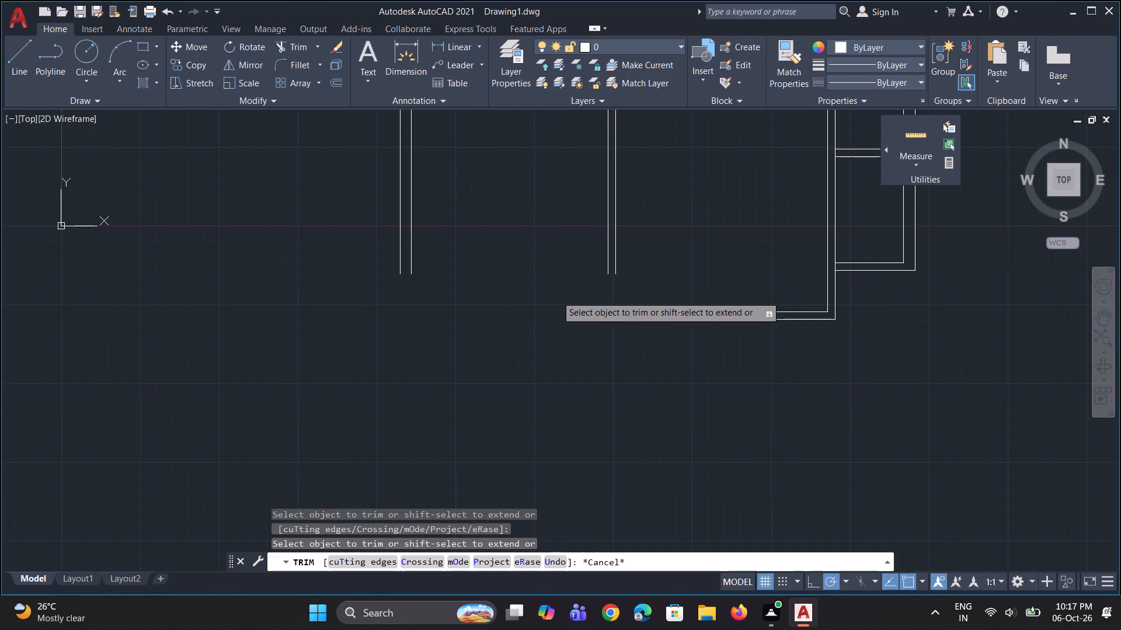
pyautogui.write('l')
pyautogui.press('space')
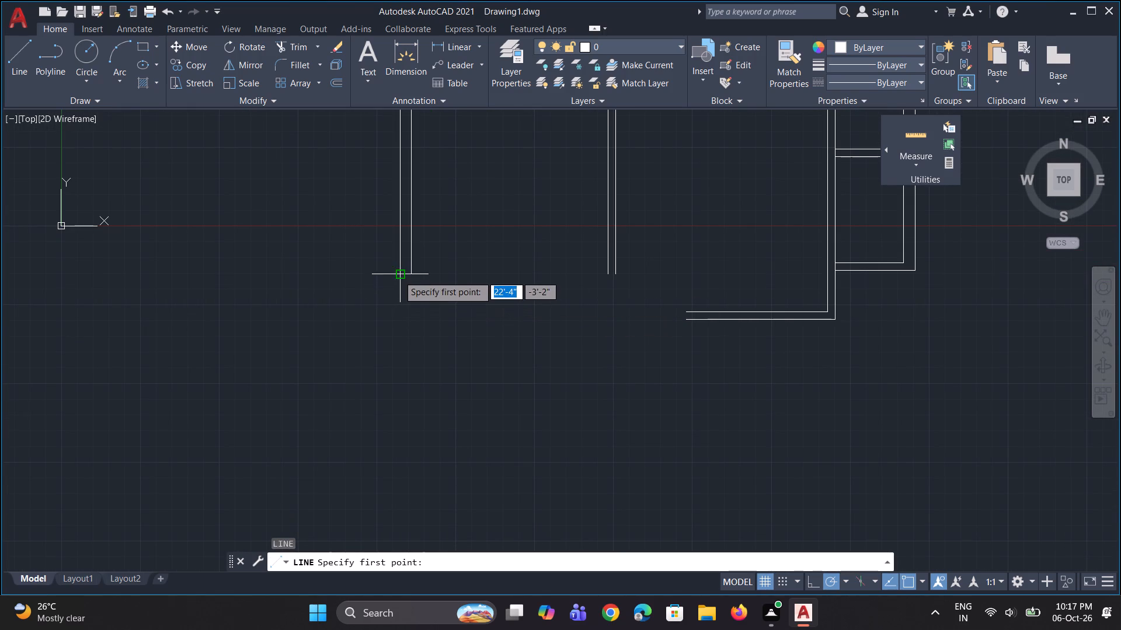
pyautogui.click(400, 276)
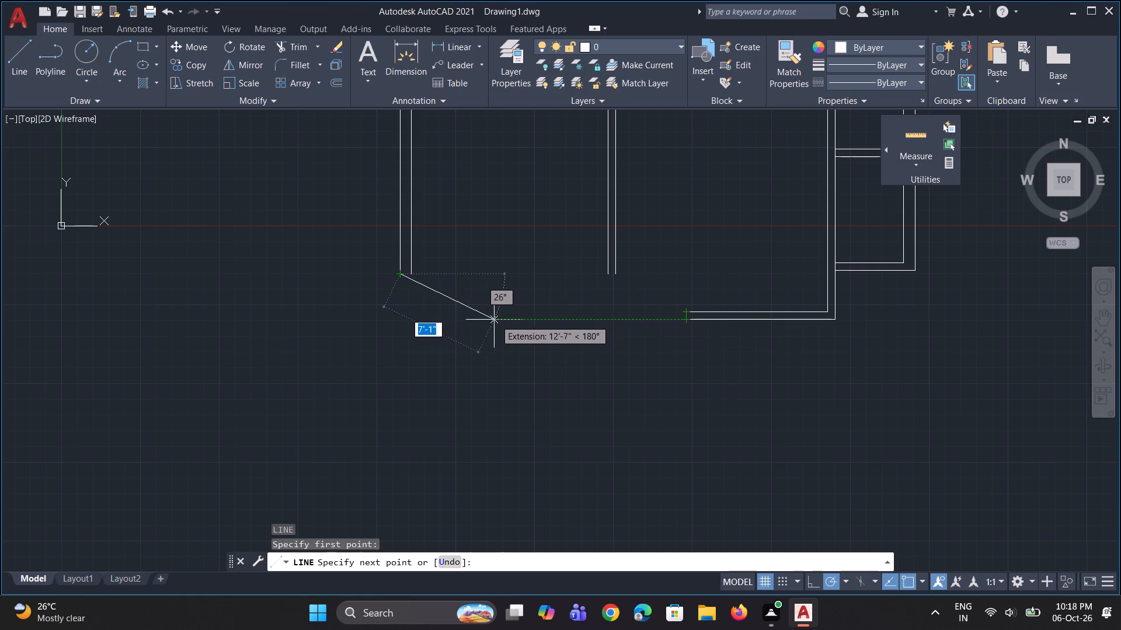
pyautogui.click(401, 320)
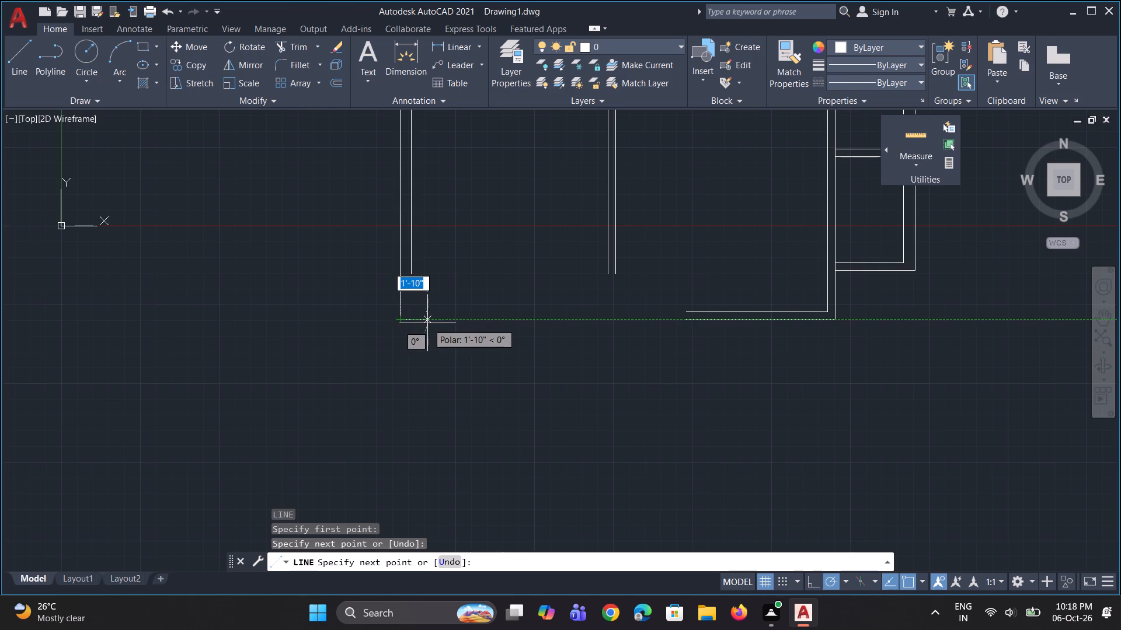
pyautogui.press('Escape')
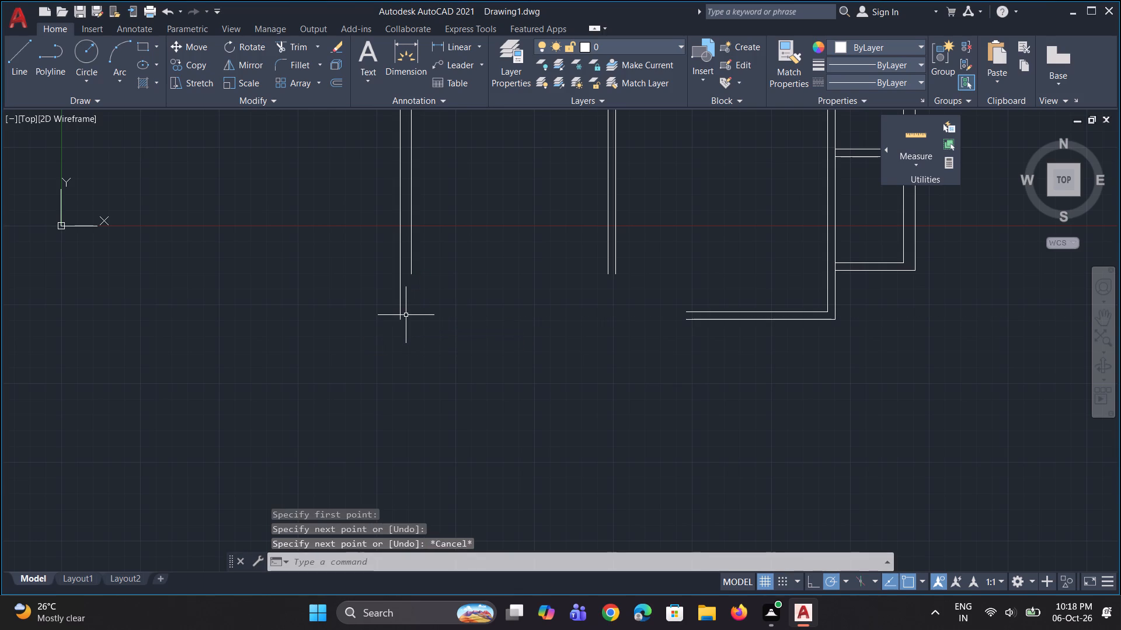
# From the inner left wall line's lower end, draw a 3' line downward and a horizontal line about 8' rightward.
pyautogui.press('space')
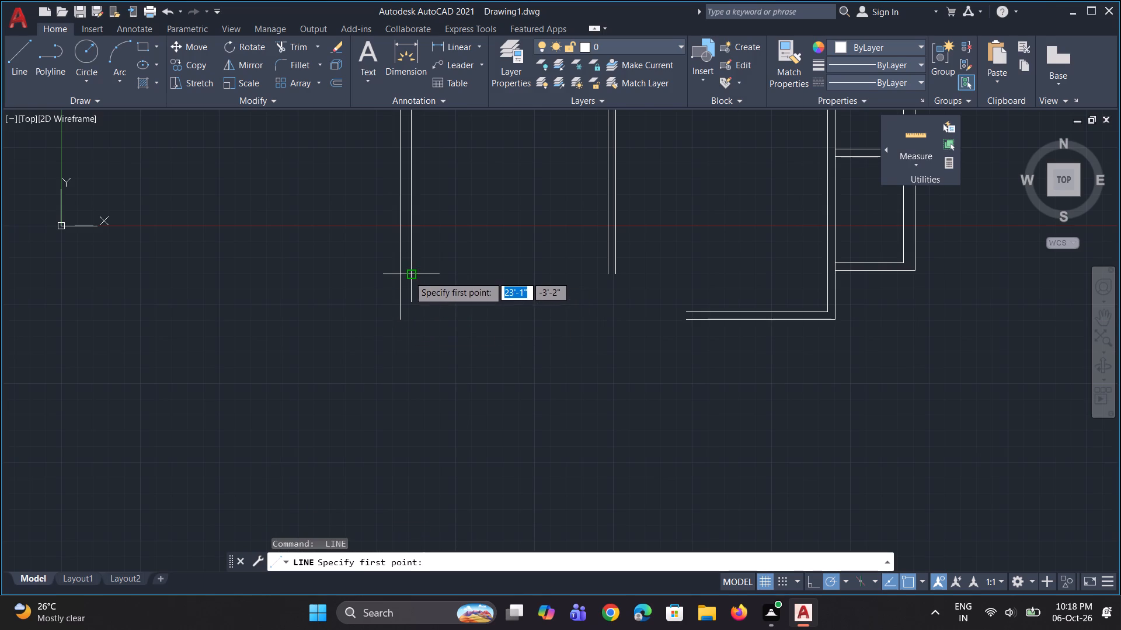
pyautogui.click(409, 275)
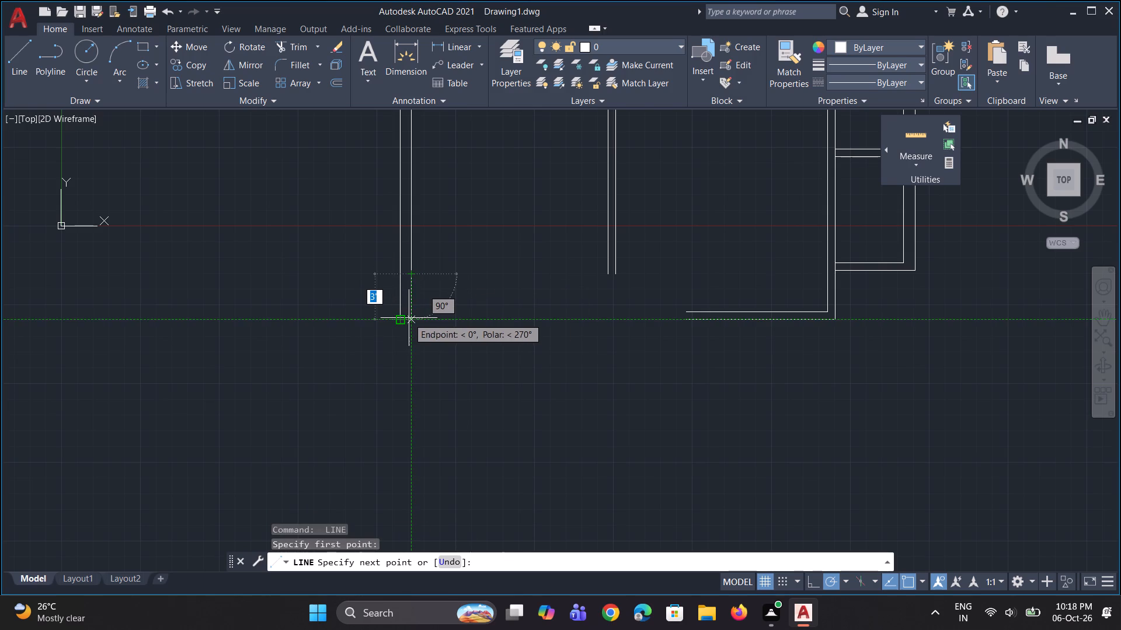
pyautogui.click(410, 318)
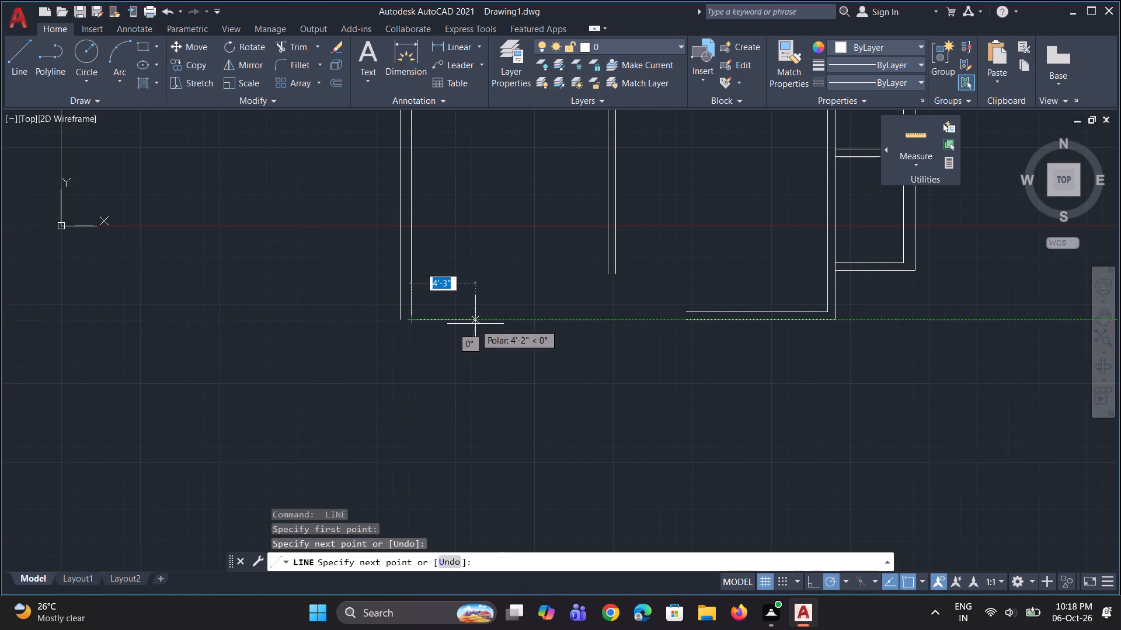
pyautogui.click(534, 320)
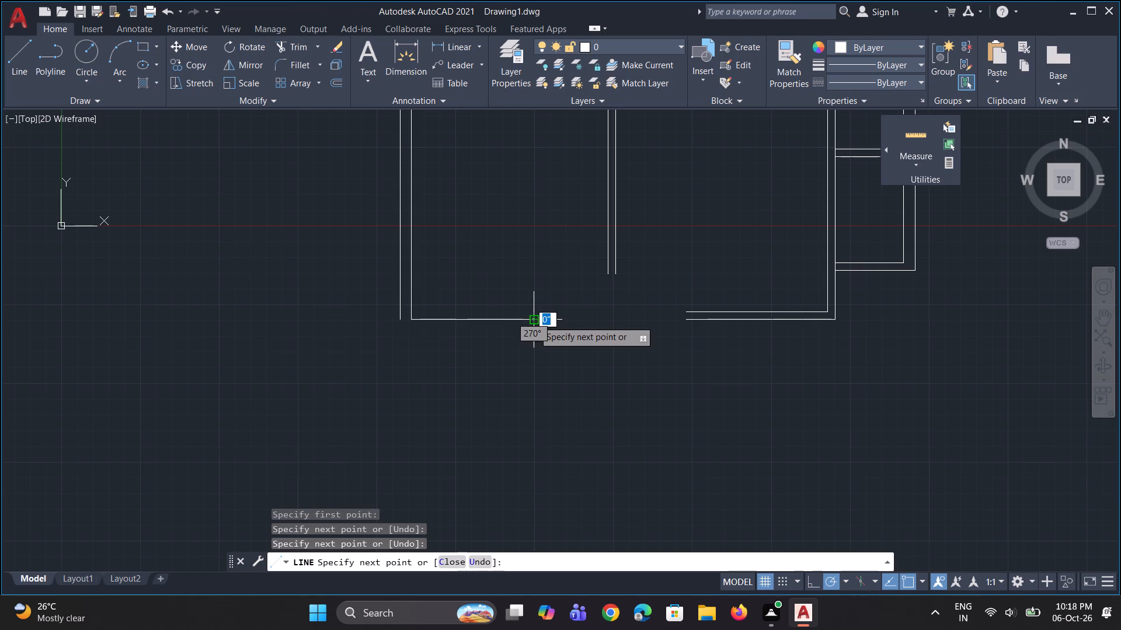
pyautogui.press('Escape')
# Offset the new horizontal line at the left room's bottom 6" downward to form the wall's outer line.
pyautogui.press('space')
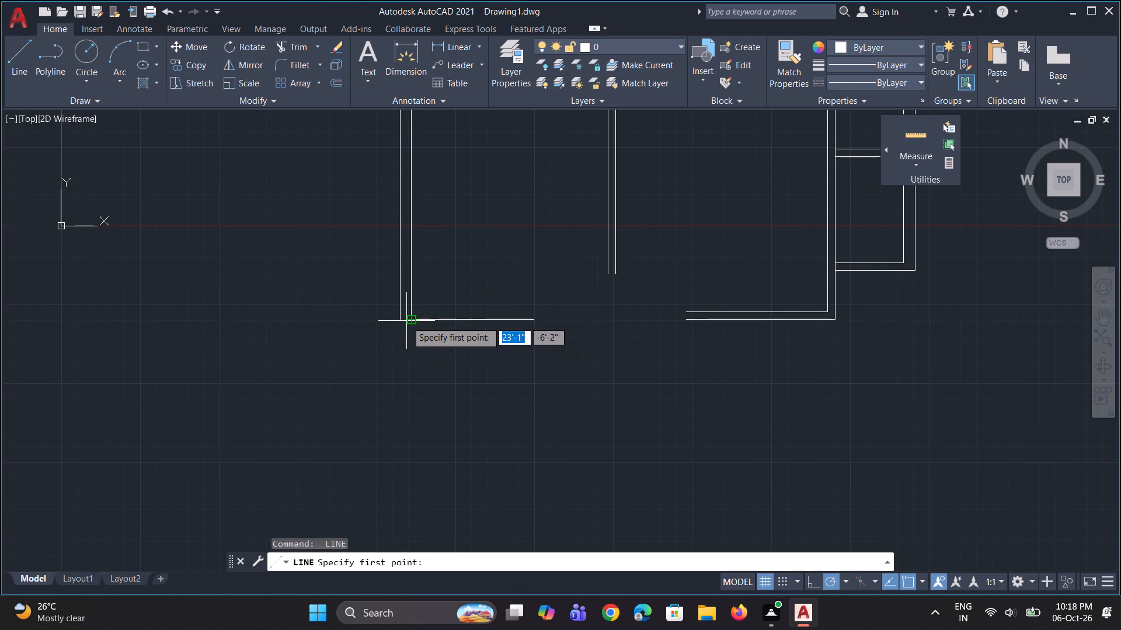
pyautogui.scroll(1, 420, 335)
pyautogui.press('Escape')
pyautogui.press('o')
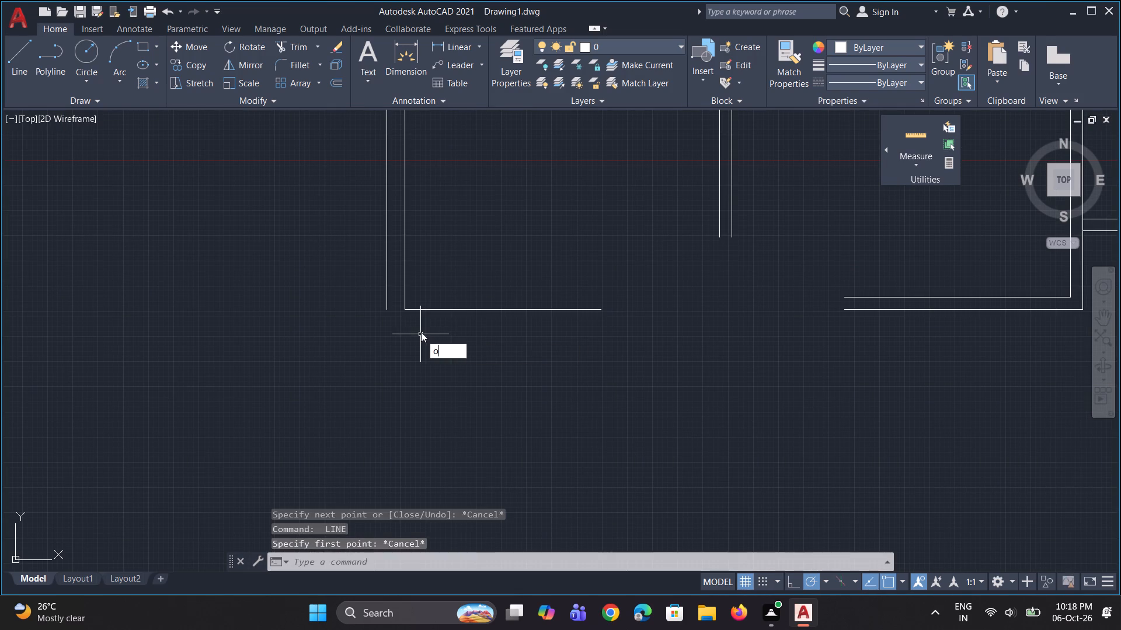
pyautogui.press('space')
pyautogui.write('6')
pyautogui.hotkey('shift', '"')
pyautogui.press('Return')
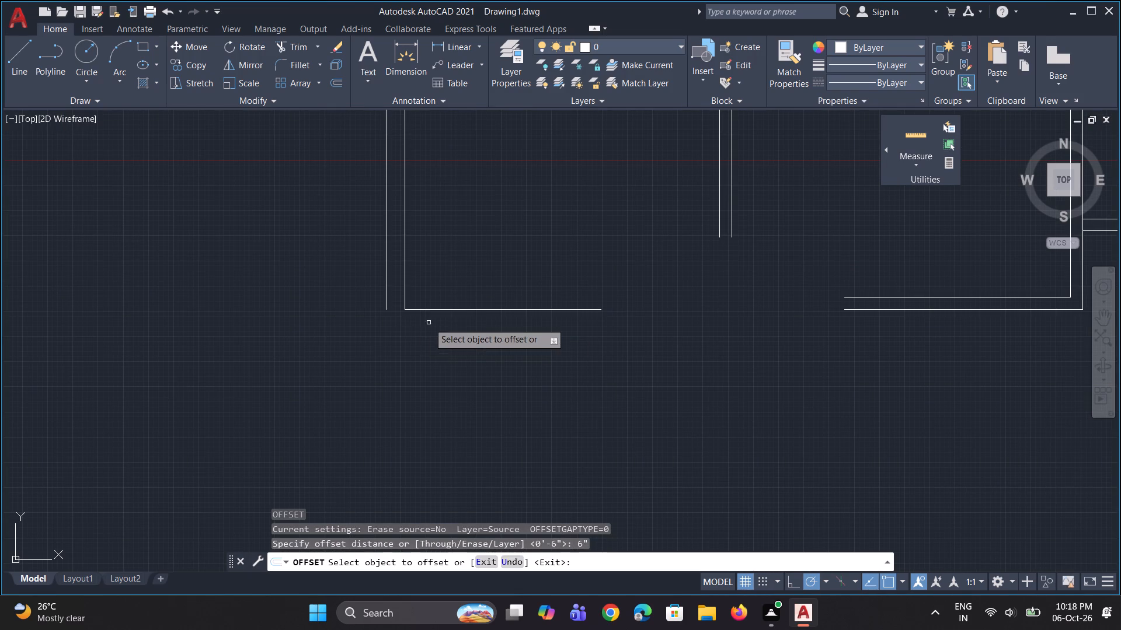
pyautogui.click(444, 311)
pyautogui.click(450, 332)
pyautogui.press('Escape')
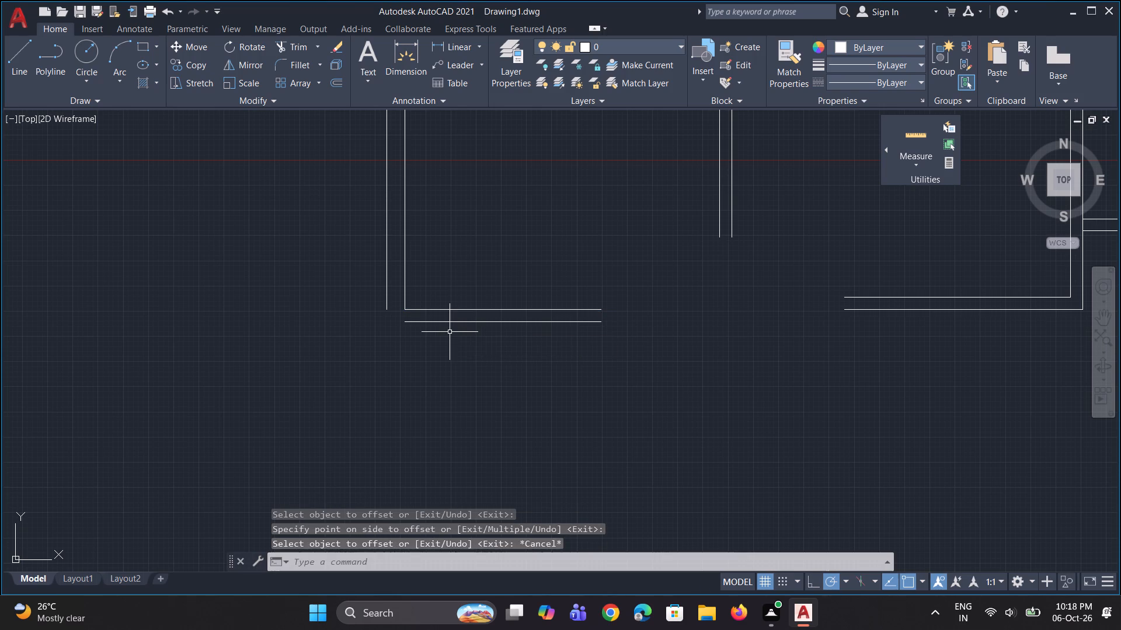
# Close the left room's outer bottom-left corner with a 9" line leftward and a 6" line up to the outer left wall line.
pyautogui.press('l')
pyautogui.press('space')
pyautogui.scroll(1, 395, 338)
pyautogui.click(411, 317)
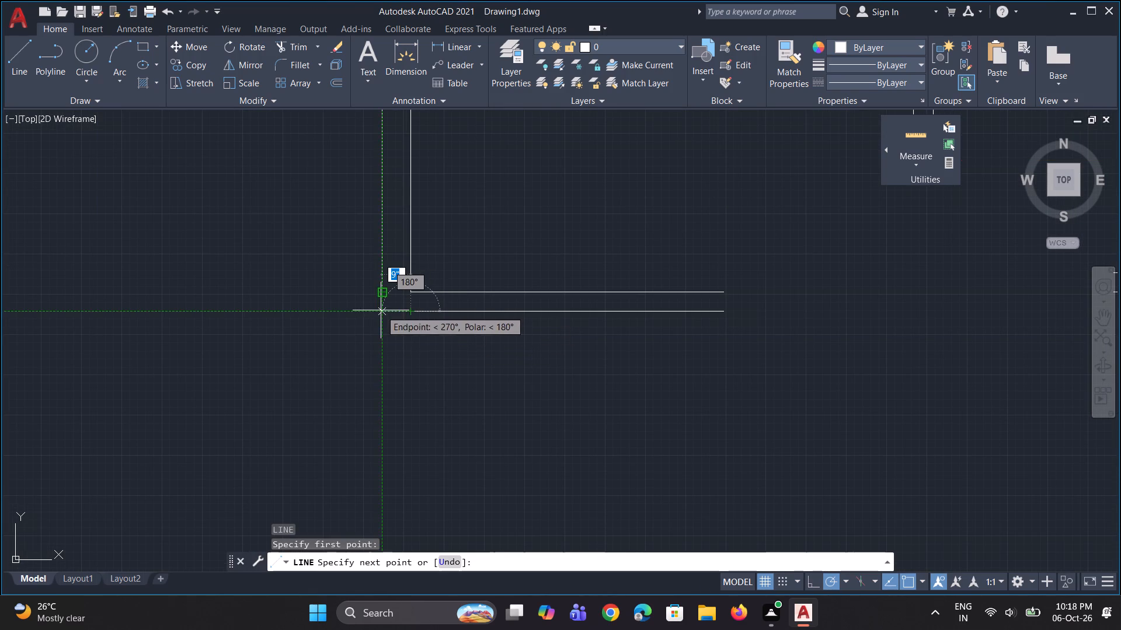
pyautogui.click(381, 310)
pyautogui.click(384, 289)
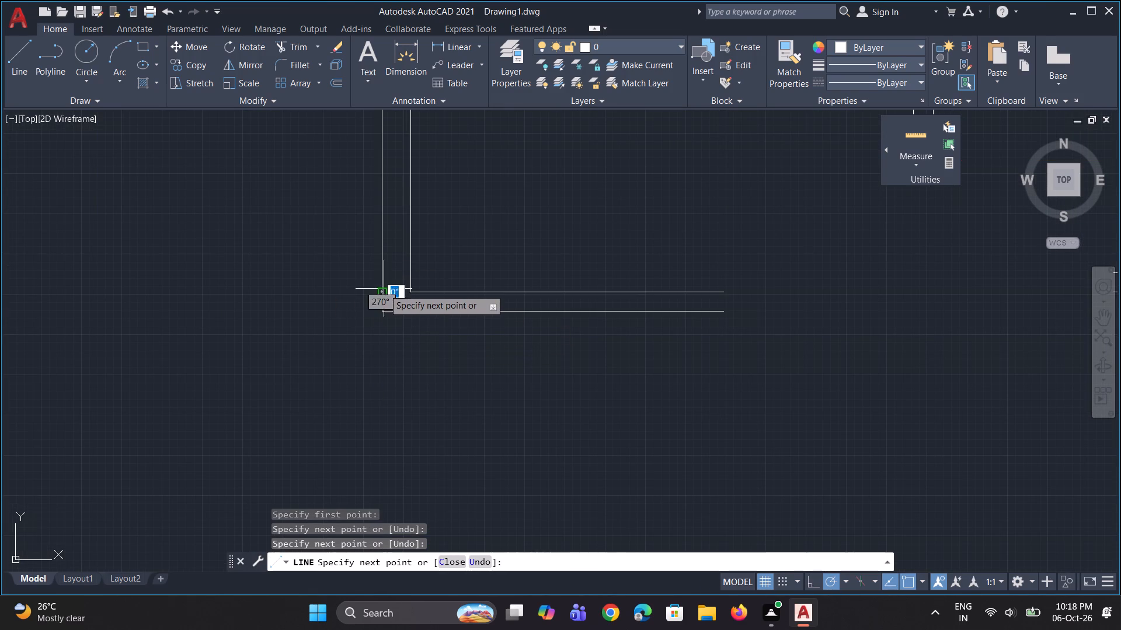
pyautogui.press('space')
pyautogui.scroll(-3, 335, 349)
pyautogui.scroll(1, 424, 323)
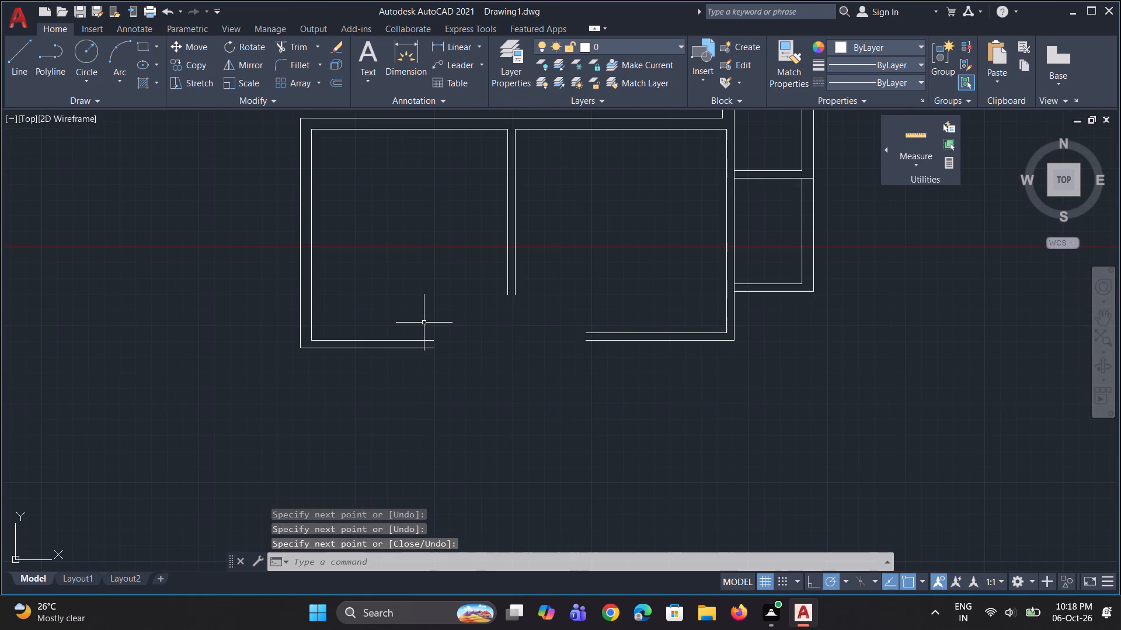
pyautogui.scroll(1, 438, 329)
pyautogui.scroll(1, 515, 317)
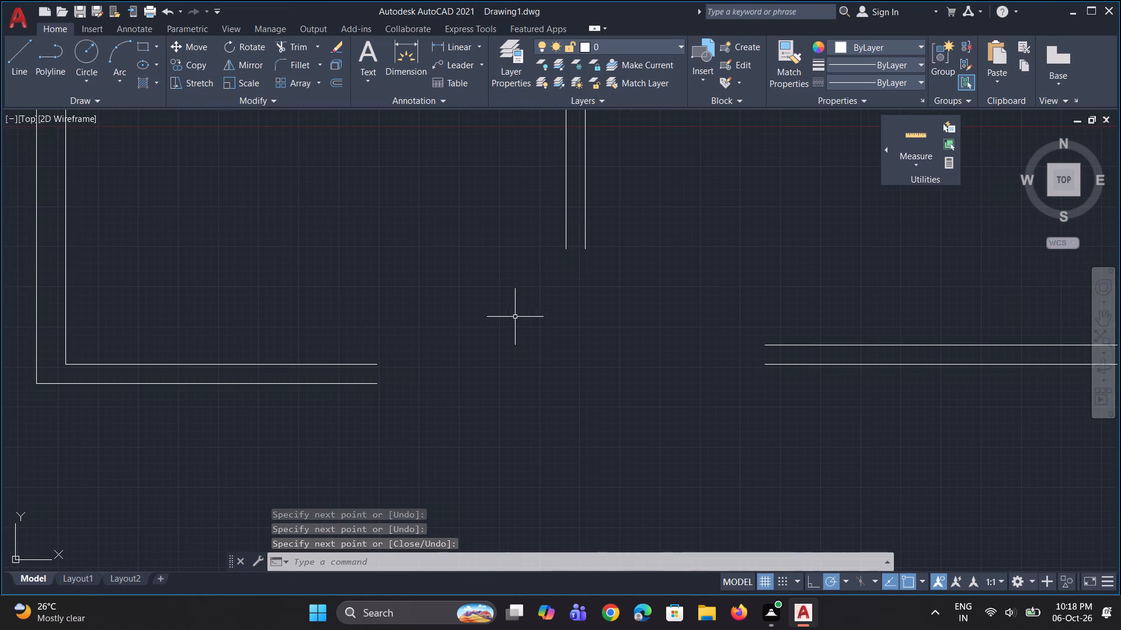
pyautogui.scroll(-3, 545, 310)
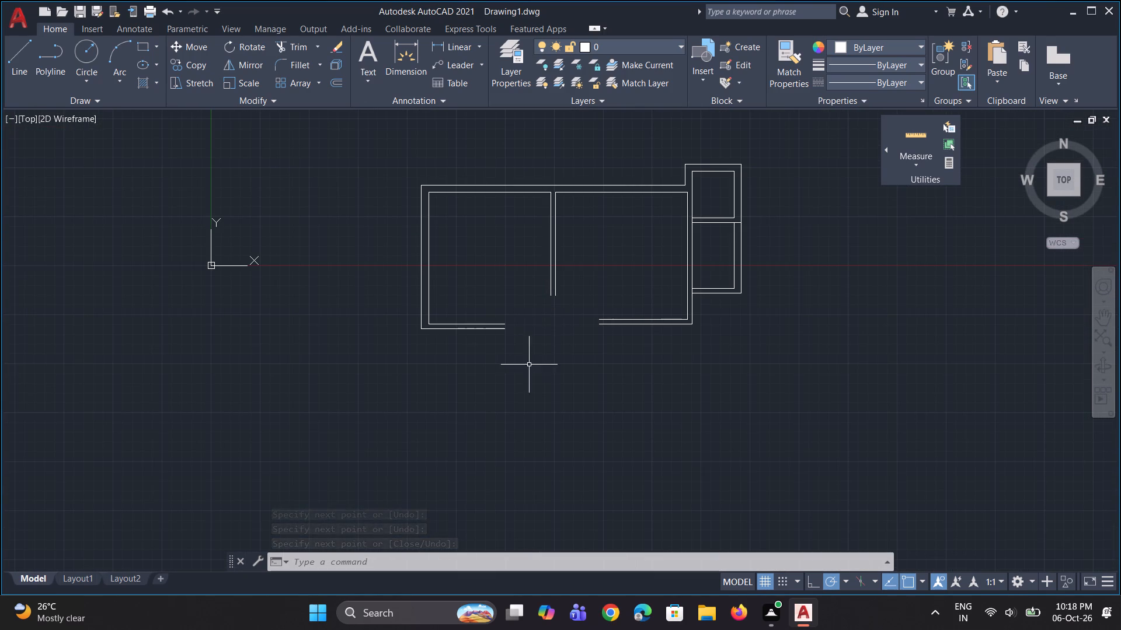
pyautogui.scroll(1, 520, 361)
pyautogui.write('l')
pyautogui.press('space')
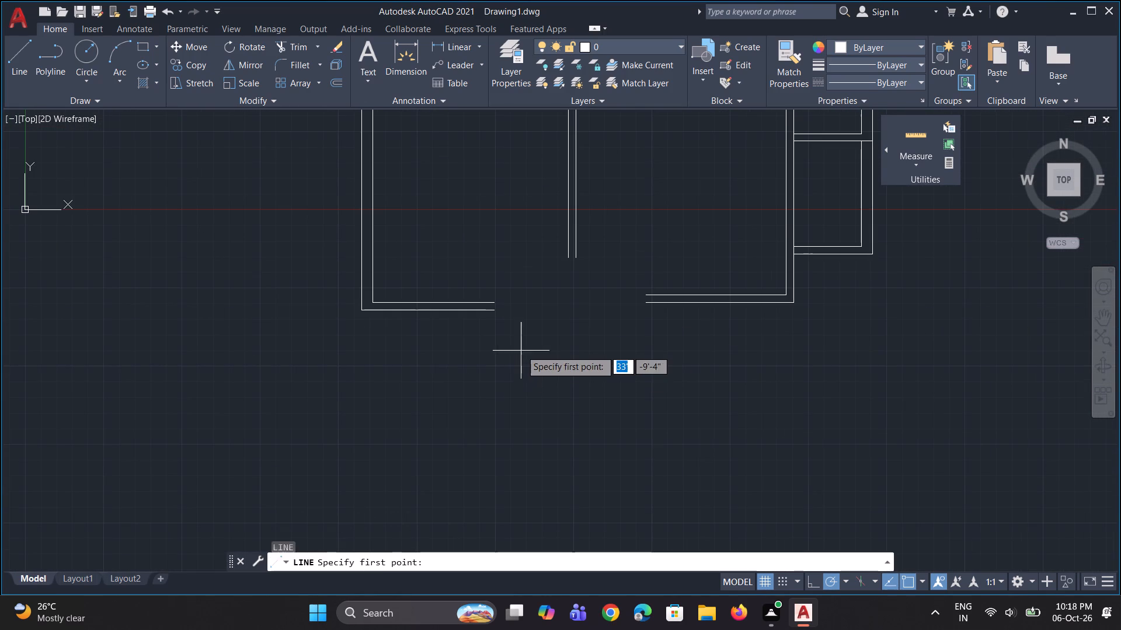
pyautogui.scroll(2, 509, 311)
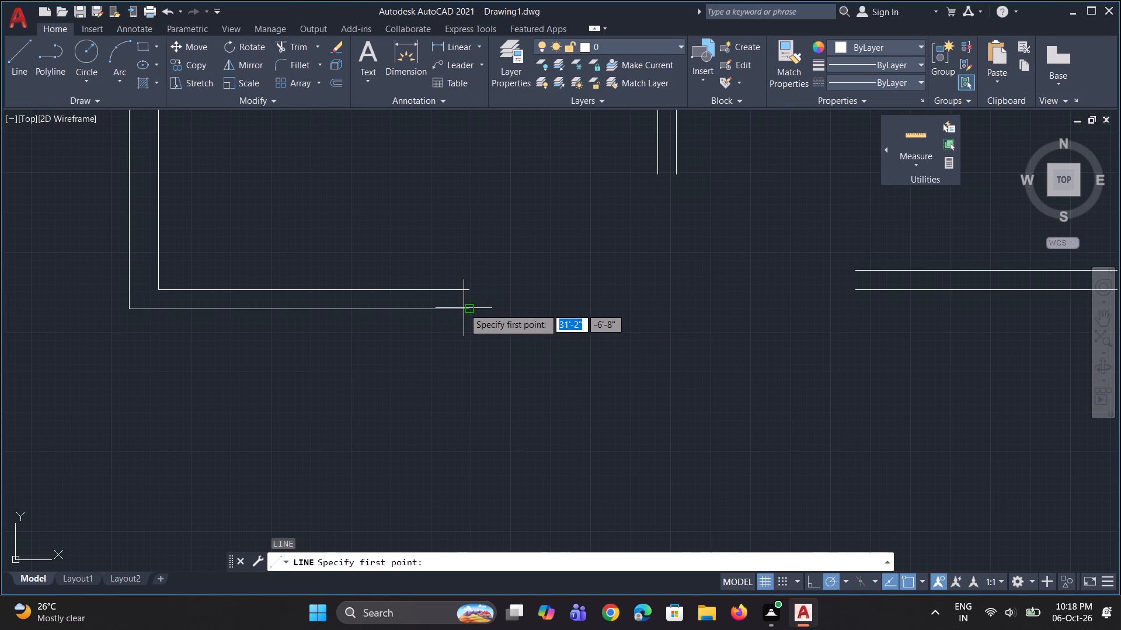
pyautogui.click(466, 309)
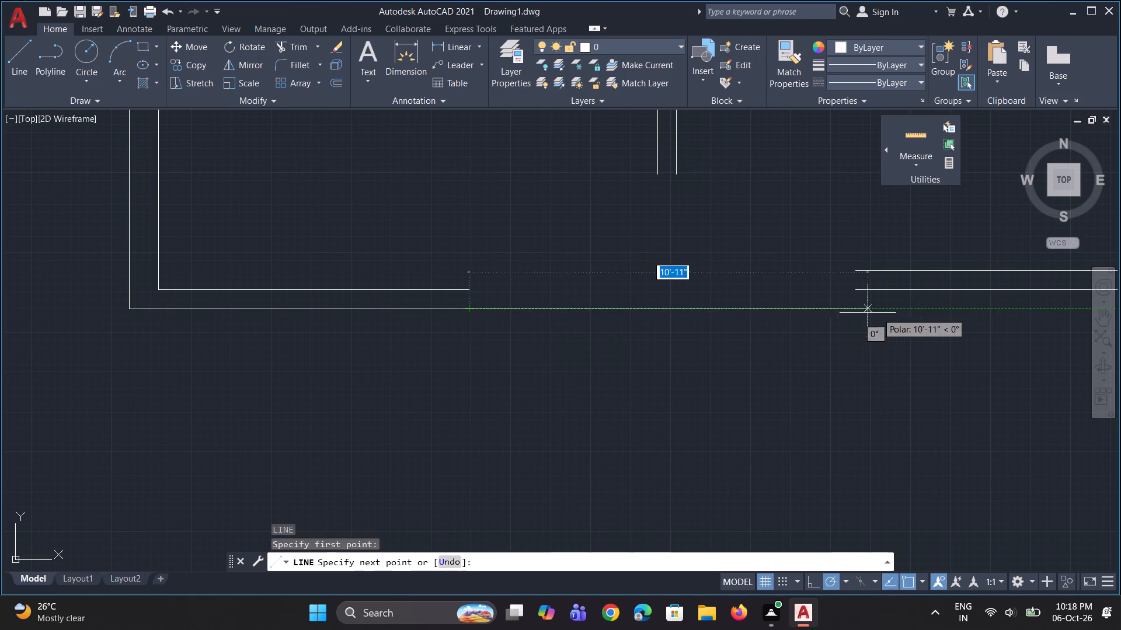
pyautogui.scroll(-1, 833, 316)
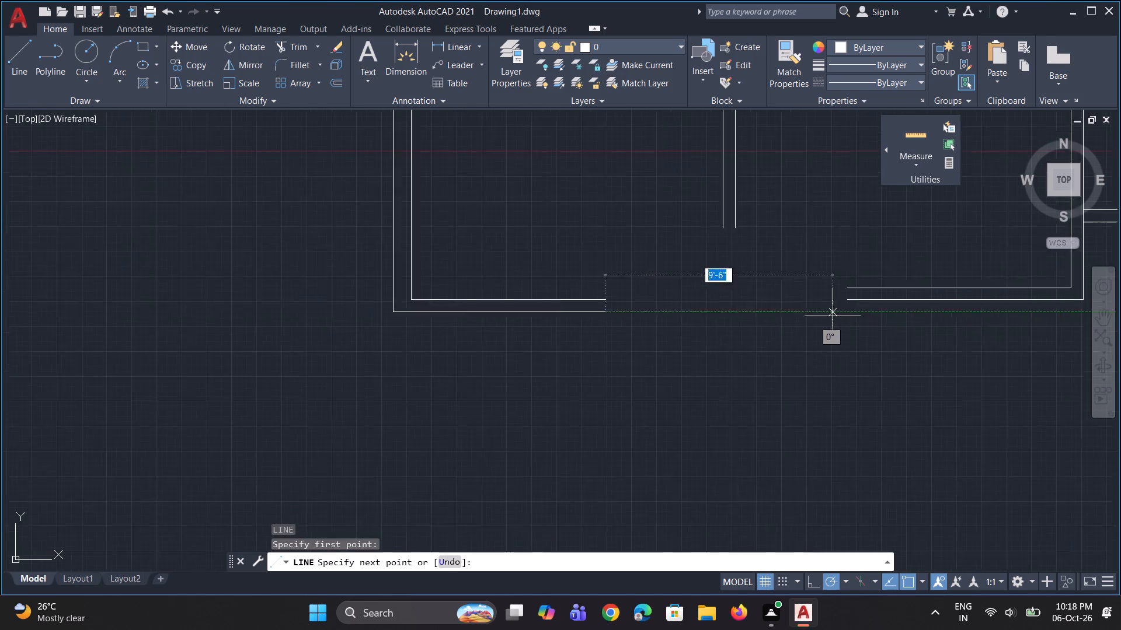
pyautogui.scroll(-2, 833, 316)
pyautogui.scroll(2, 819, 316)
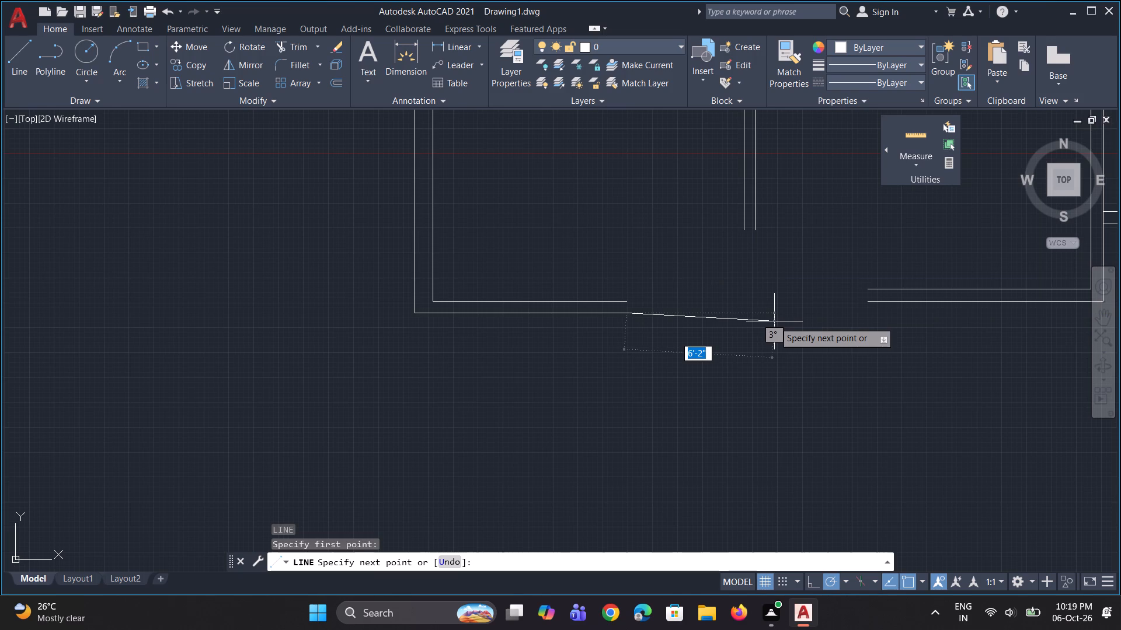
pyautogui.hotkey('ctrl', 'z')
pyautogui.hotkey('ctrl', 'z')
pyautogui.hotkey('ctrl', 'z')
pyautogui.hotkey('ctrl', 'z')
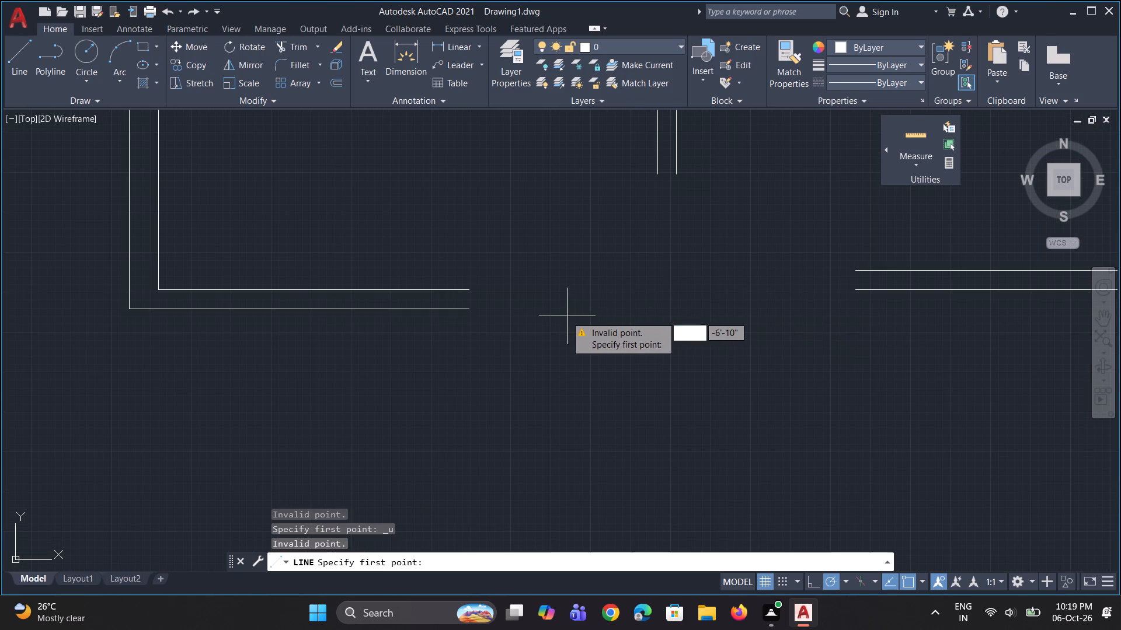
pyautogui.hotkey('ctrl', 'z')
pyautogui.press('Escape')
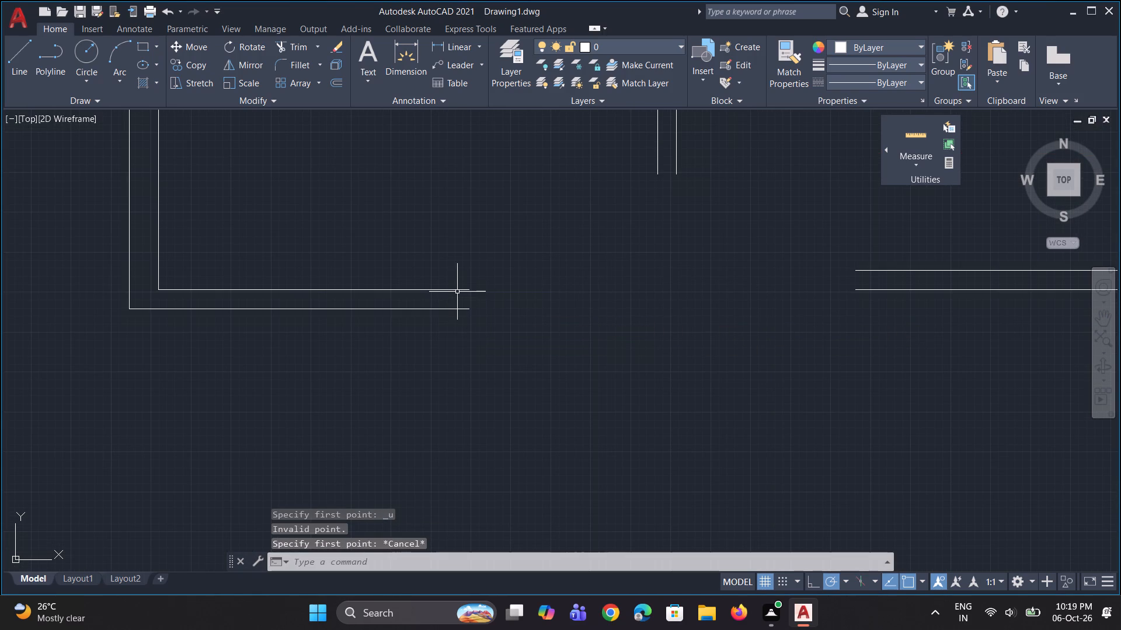
# Delete the inner and outer horizontal wall lines, about 8' long, at the left room's bottom.
pyautogui.click(457, 292)
pyautogui.press('Print')
pyautogui.press('Delete')
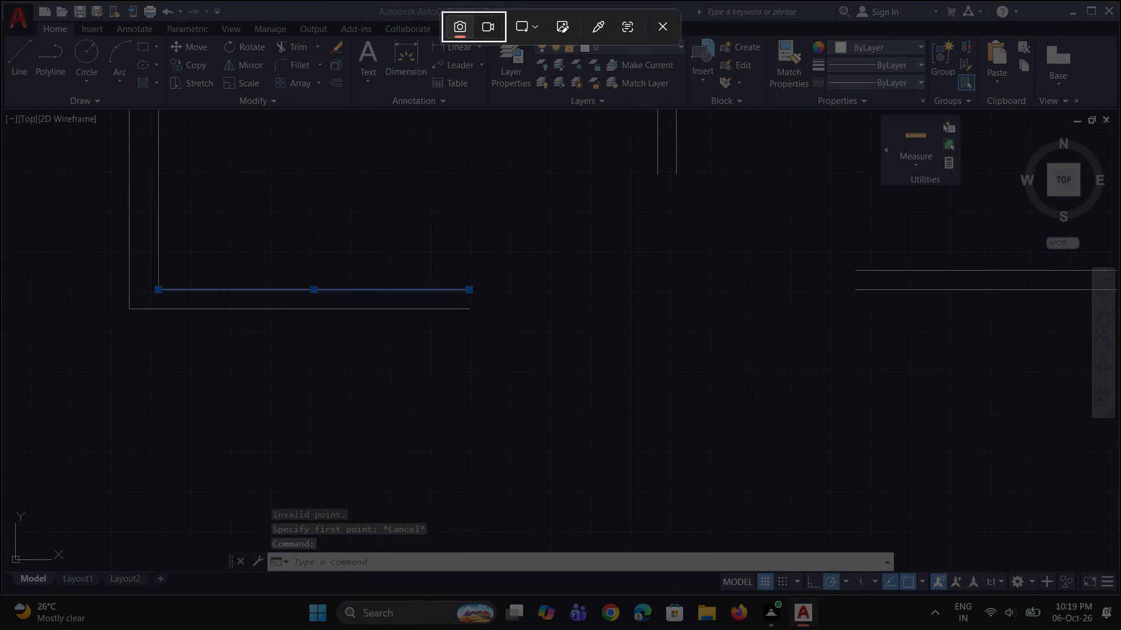
pyautogui.click(669, 25)
pyautogui.press('Delete')
pyautogui.click(367, 310)
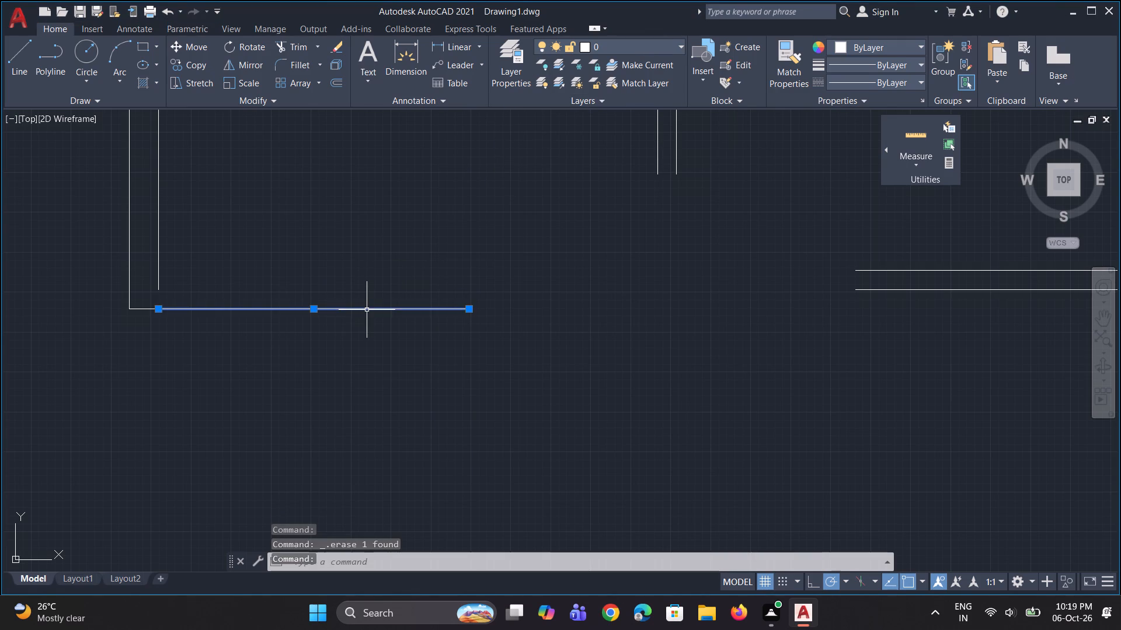
pyautogui.press('Delete')
# Draw a horizontal line about 18'-2" leftward from the right room's inner bottom wall line to the inner left wall line.
pyautogui.press('l')
pyautogui.press('space')
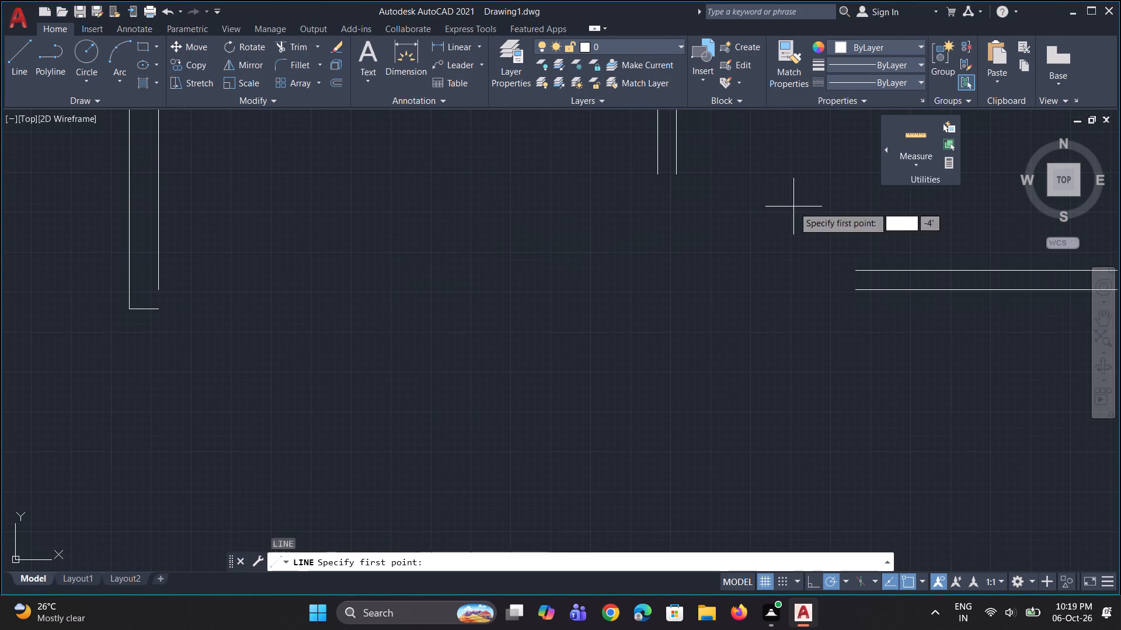
pyautogui.click(857, 269)
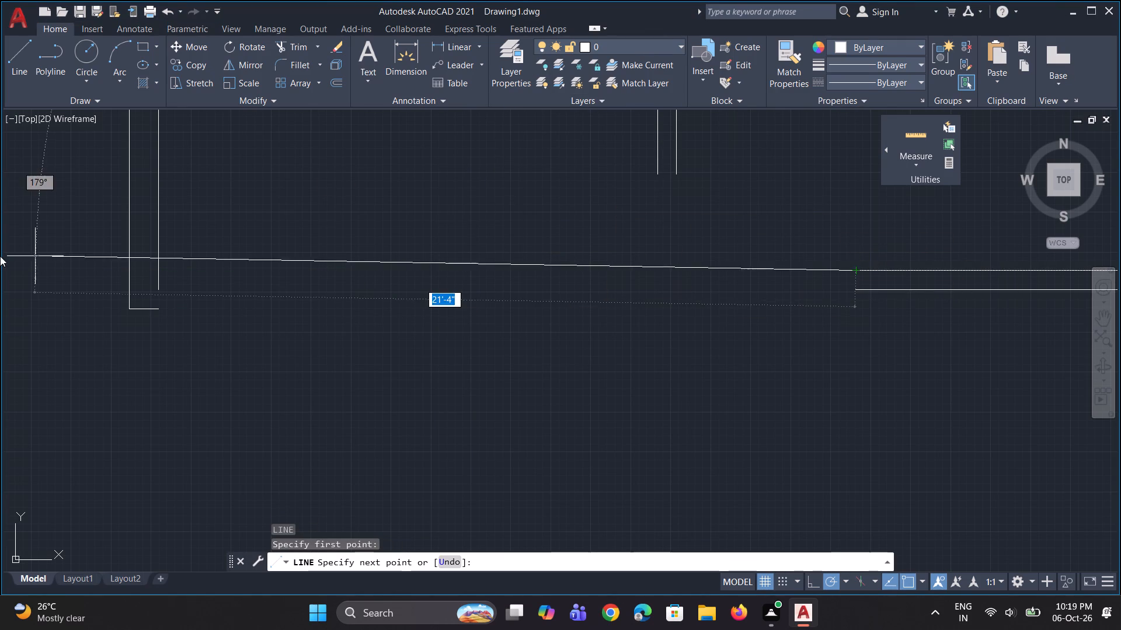
pyautogui.click(159, 269)
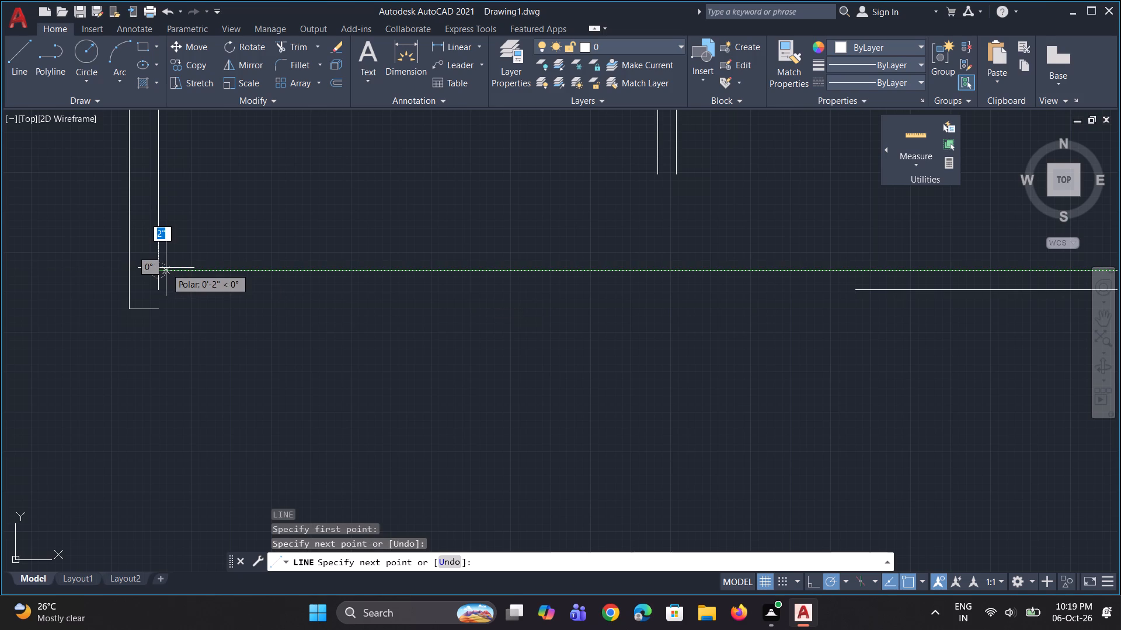
pyautogui.press('Escape')
# Trim the inner left wall line's excess below the new inner bottom wall line.
pyautogui.hscroll(-6, 447, 302)
pyautogui.hscroll(1, 449, 299)
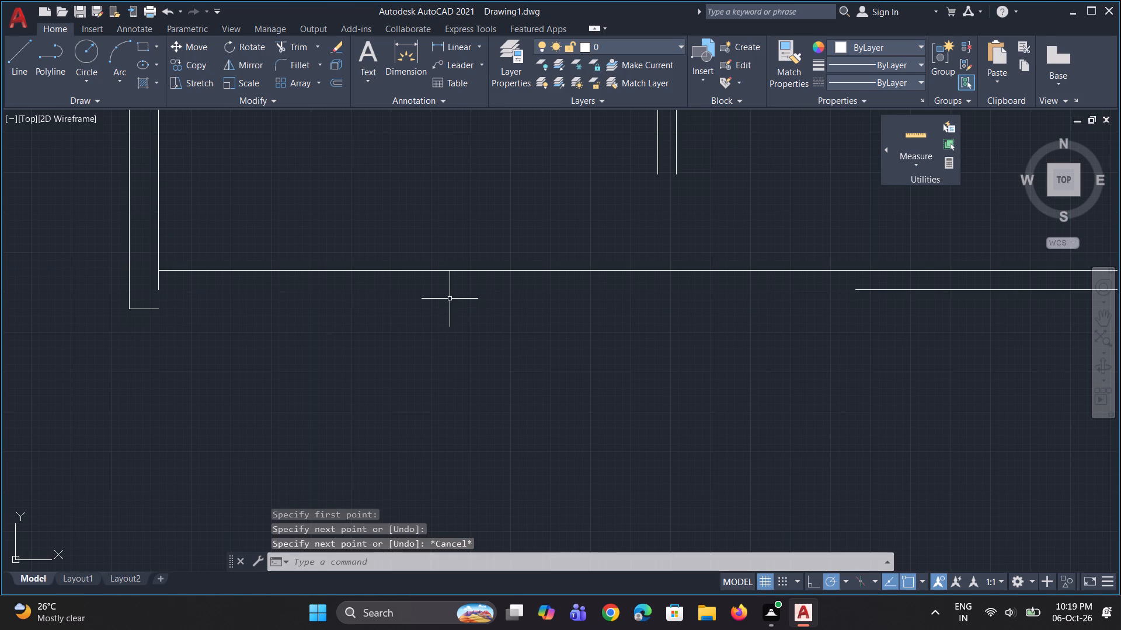
pyautogui.hscroll(2, 450, 299)
pyautogui.write('tr')
pyautogui.press('space')
pyautogui.scroll(1, 213, 282)
pyautogui.click(126, 285)
pyautogui.scroll(-3, 127, 324)
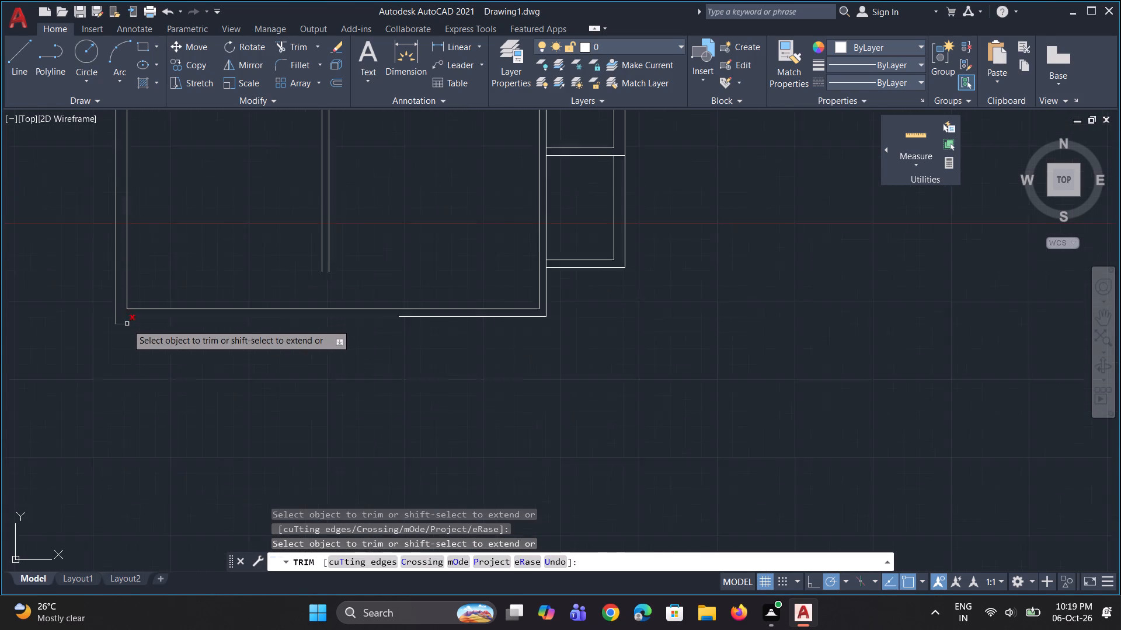
pyautogui.scroll(-1, 127, 324)
pyautogui.press('Escape')
# Offset the new inner bottom wall line 6" downward to form the wall's outer line.
pyautogui.press('o')
pyautogui.press('f')
pyautogui.press('space')
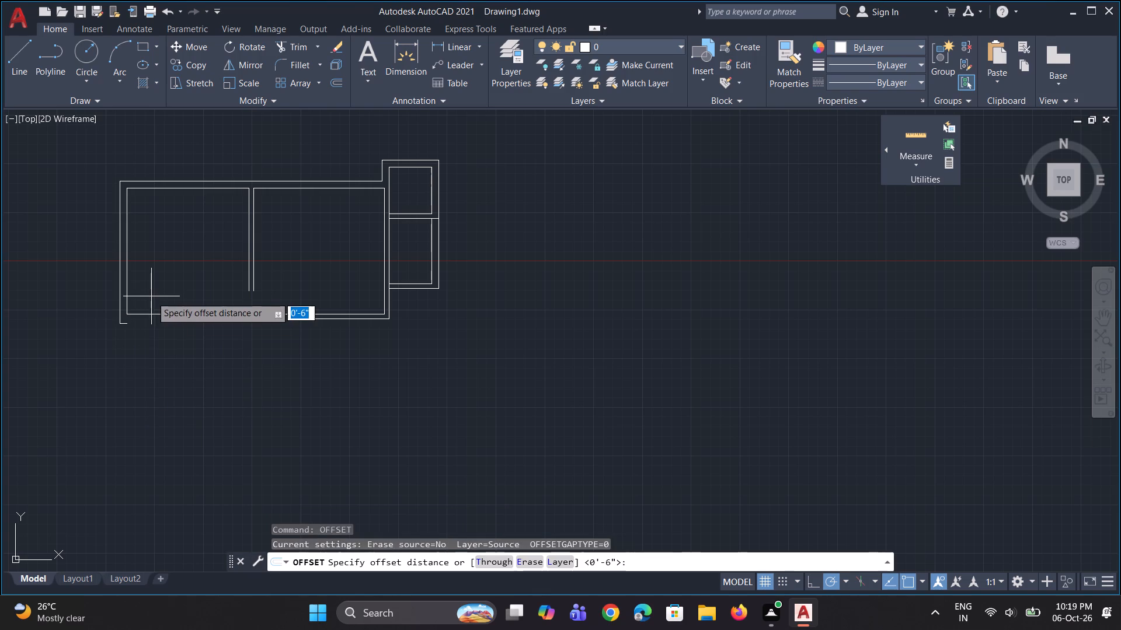
pyautogui.press('6')
pyautogui.hotkey('shift', '"')
pyautogui.press('Return')
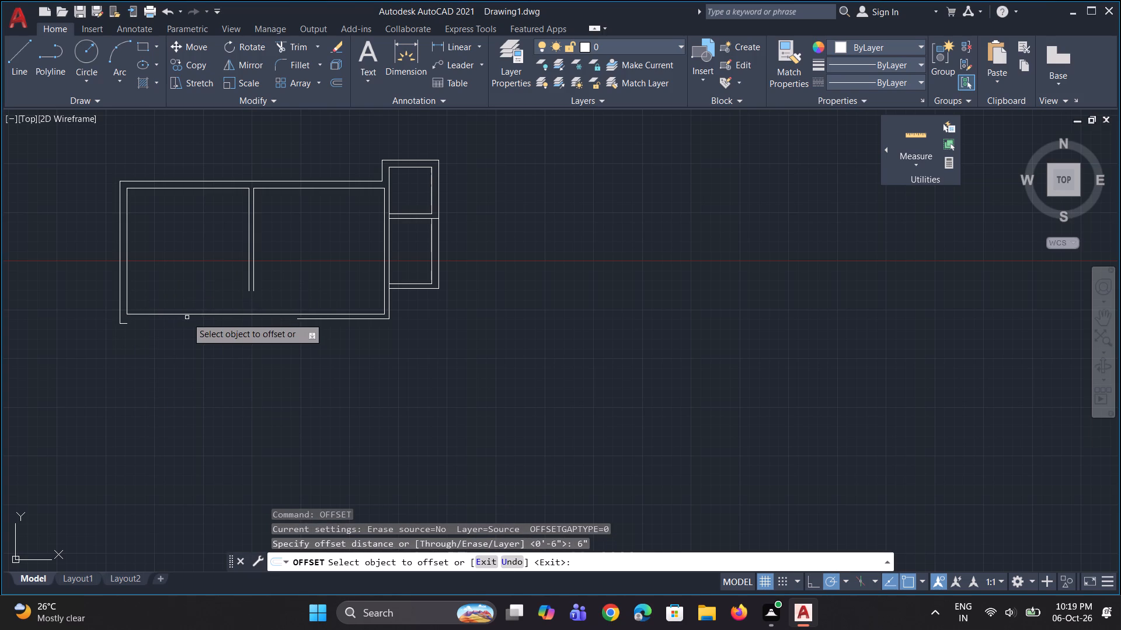
pyautogui.click(190, 313)
pyautogui.click(194, 334)
pyautogui.scroll(2, 161, 323)
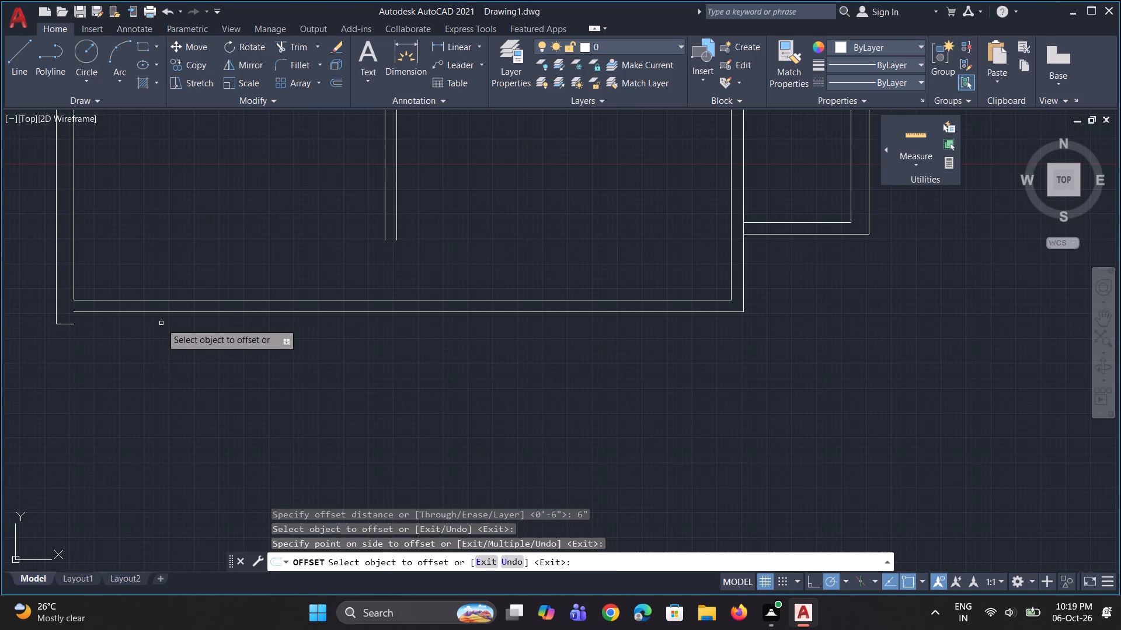
pyautogui.press('Escape')
# Draw a horizontal line from the offset line's left end across to the outer left wall line.
pyautogui.press('l')
pyautogui.press('space')
pyautogui.scroll(1, 113, 320)
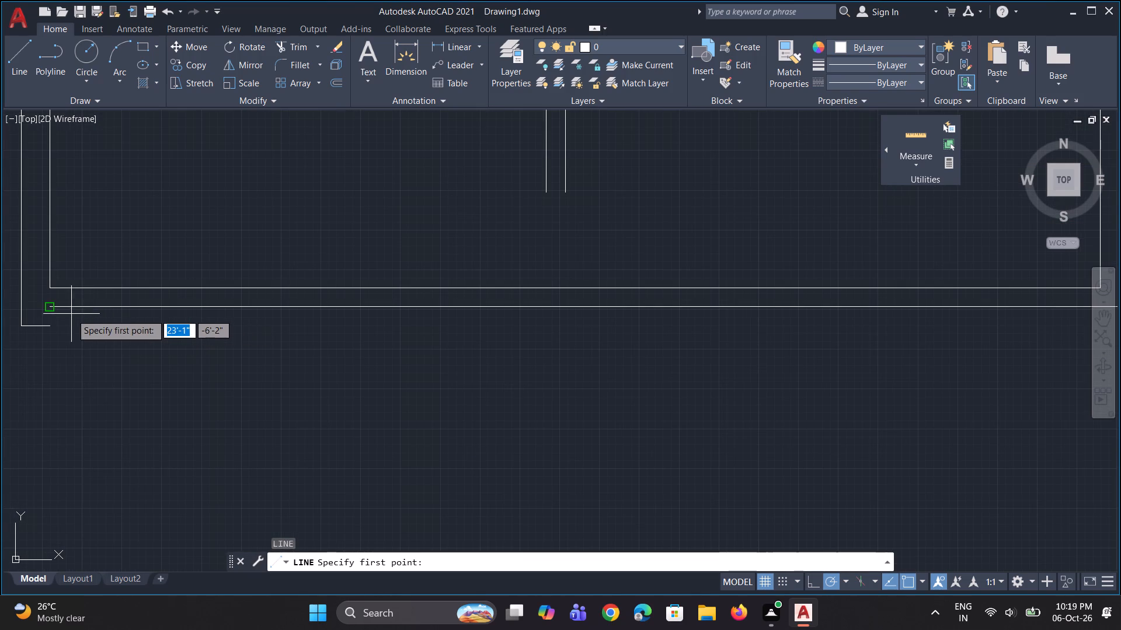
pyautogui.click(50, 307)
pyautogui.click(21, 310)
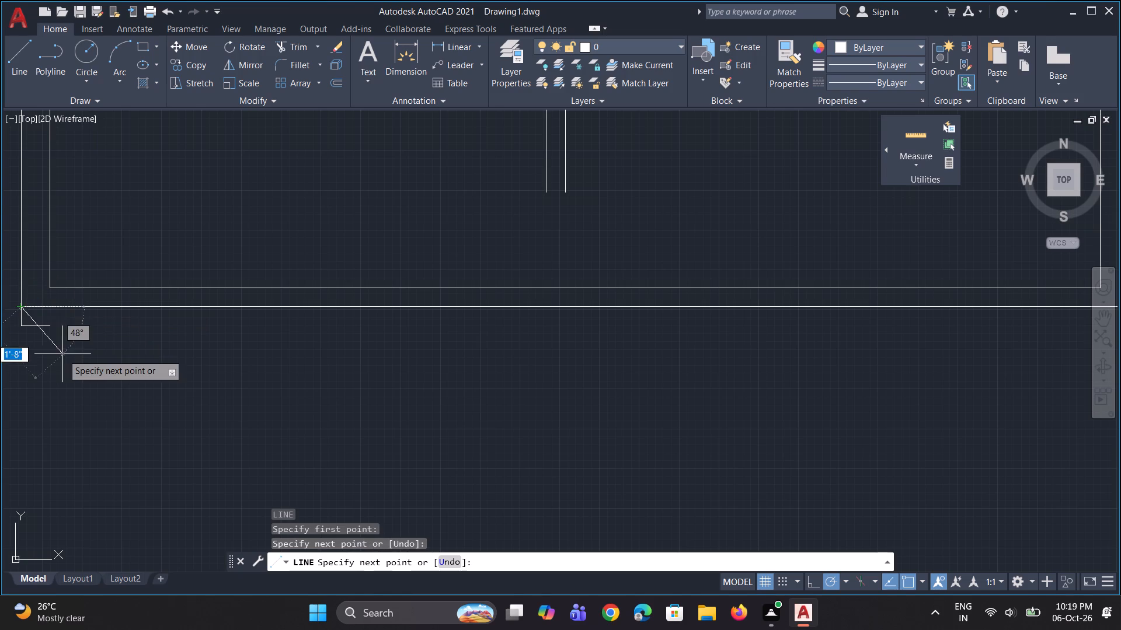
pyautogui.press('Escape')
# Trim the outer left wall line's excess and remove the leftover short horizontal line below the outer bottom-left corner.
pyautogui.press('t')
pyautogui.write('r')
pyautogui.press('space')
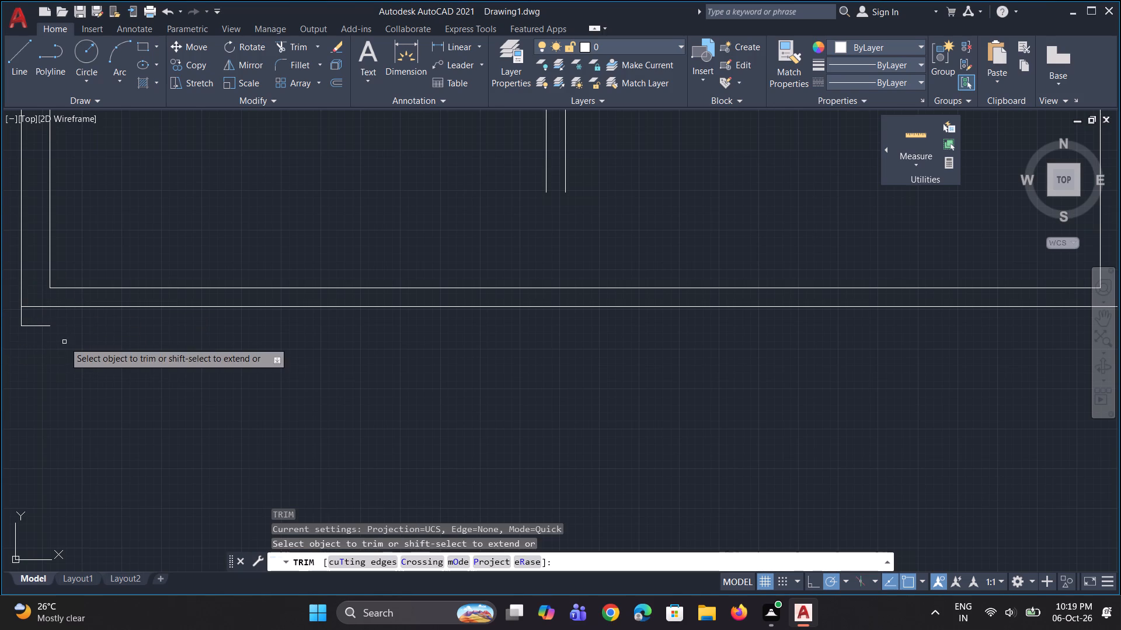
pyautogui.scroll(-1, 64, 342)
pyautogui.scroll(3, 41, 338)
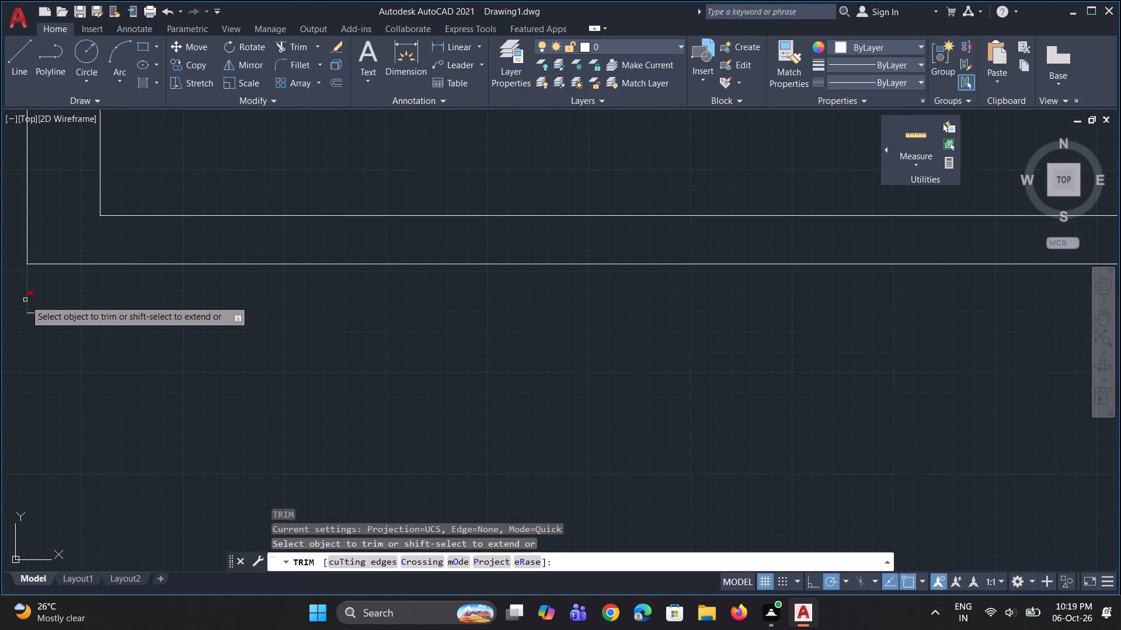
pyautogui.click(25, 300)
pyautogui.click(30, 312)
pyautogui.scroll(-4, 61, 341)
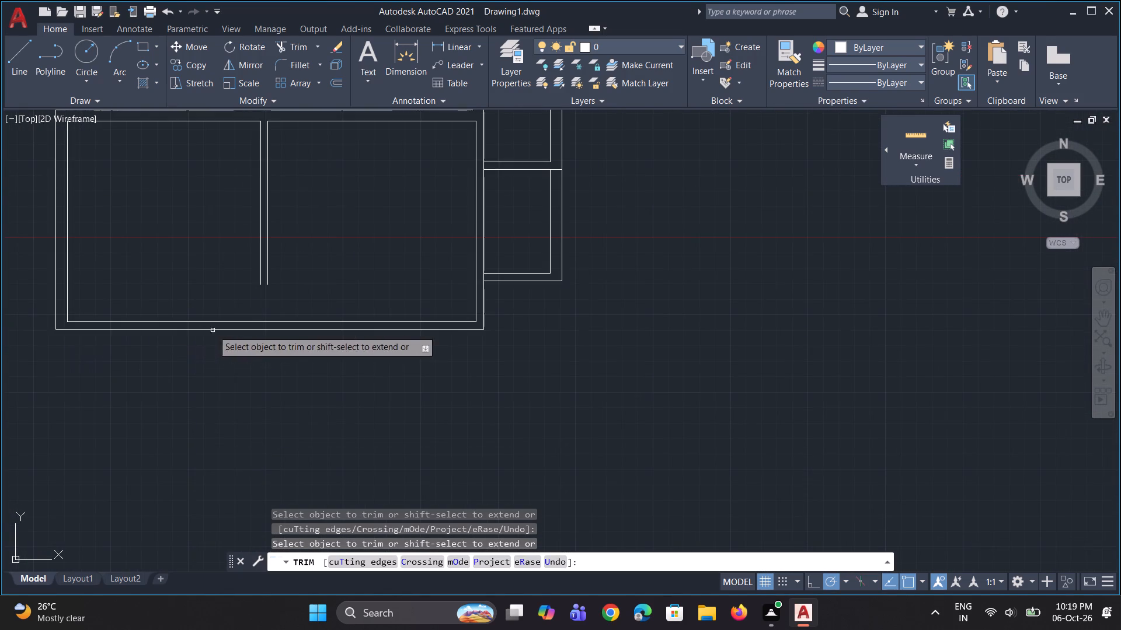
pyautogui.scroll(1, 240, 324)
pyautogui.press('Escape')
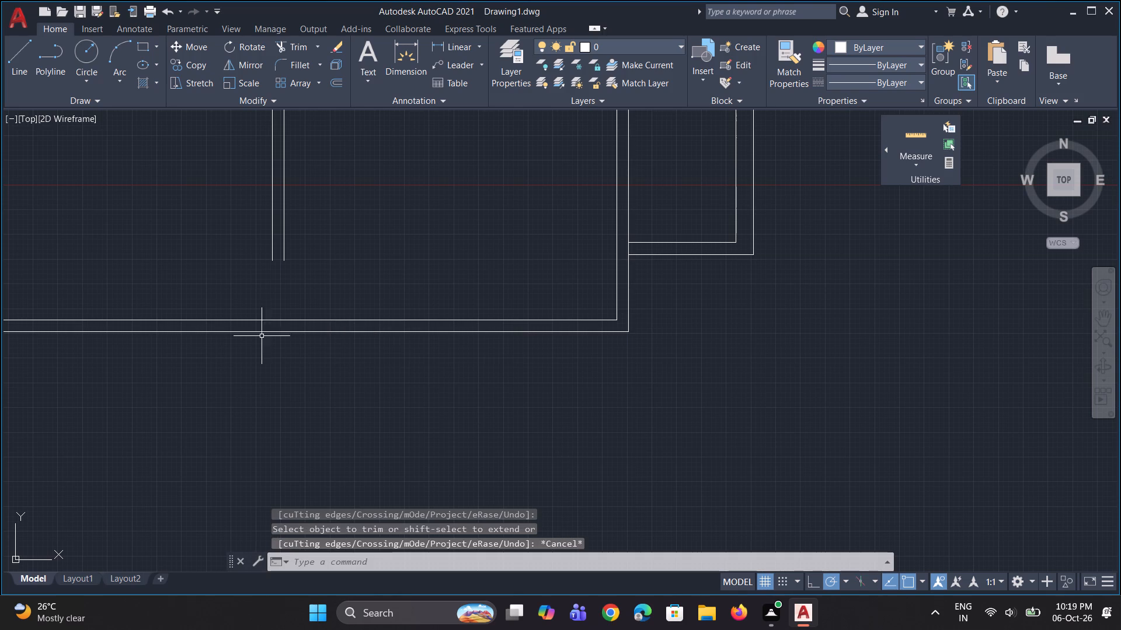
# Select the offset segment of the outer bottom wall line.
pyautogui.click(274, 332)
pyautogui.scroll(-2, 300, 348)
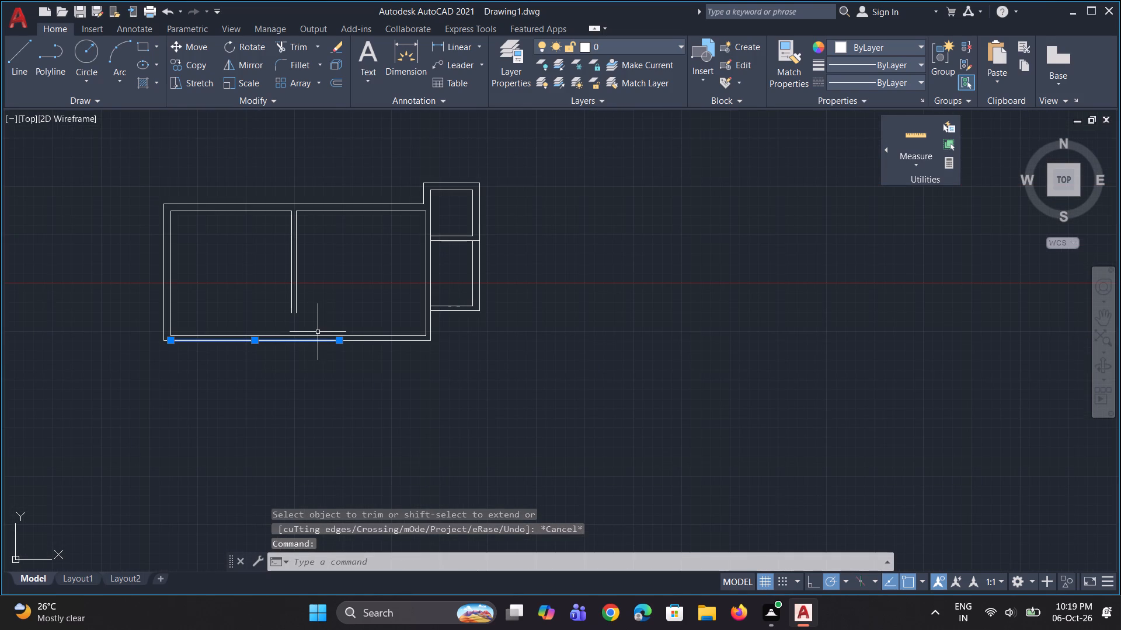
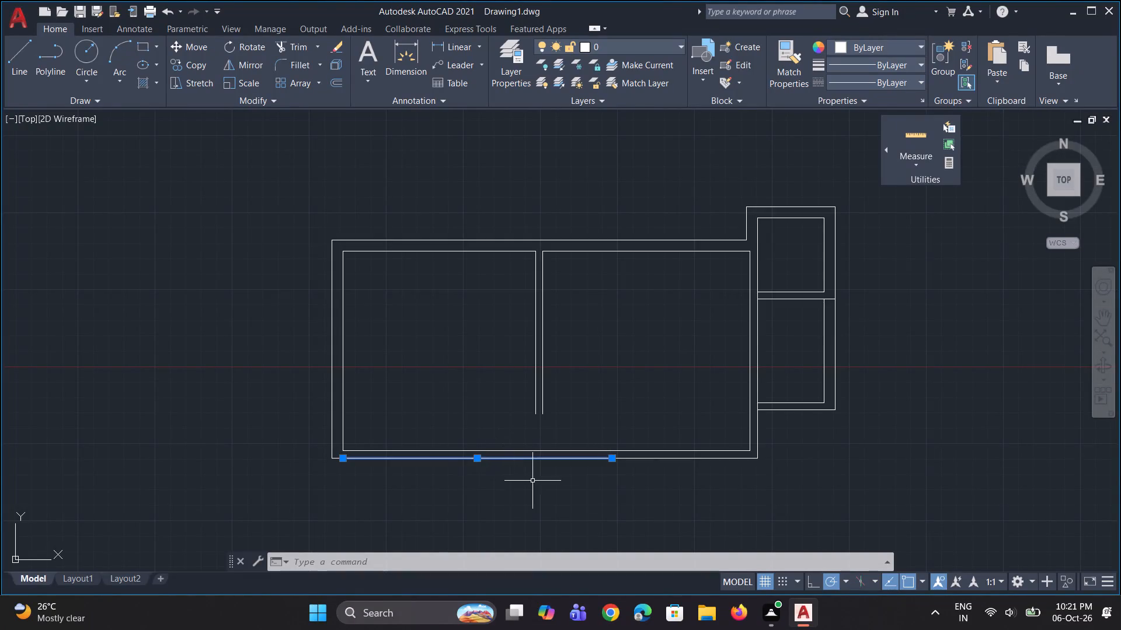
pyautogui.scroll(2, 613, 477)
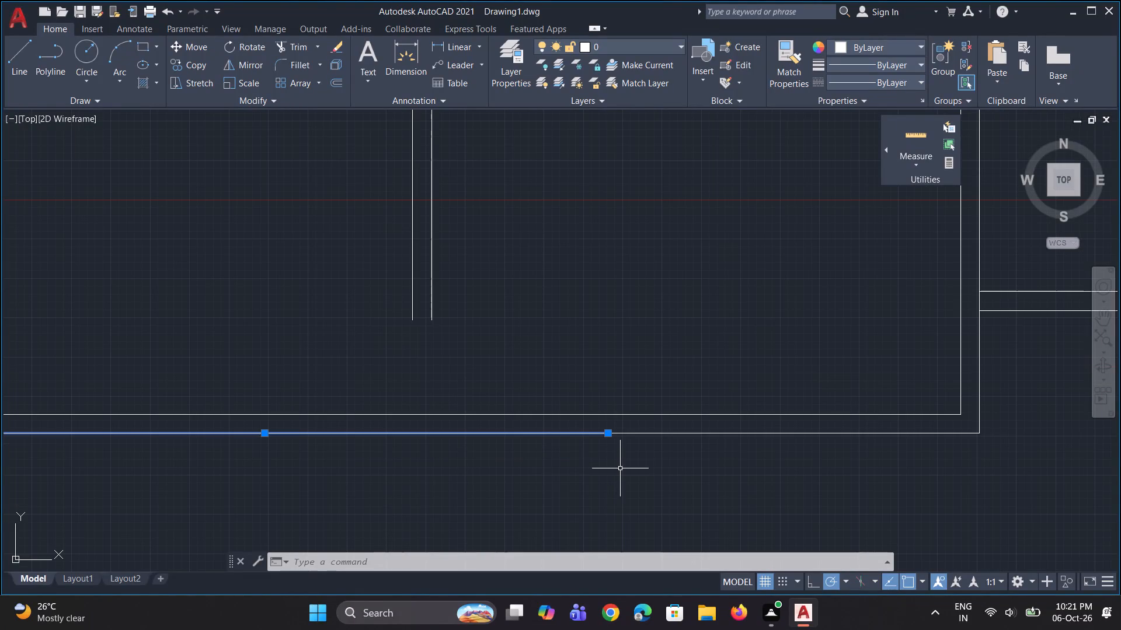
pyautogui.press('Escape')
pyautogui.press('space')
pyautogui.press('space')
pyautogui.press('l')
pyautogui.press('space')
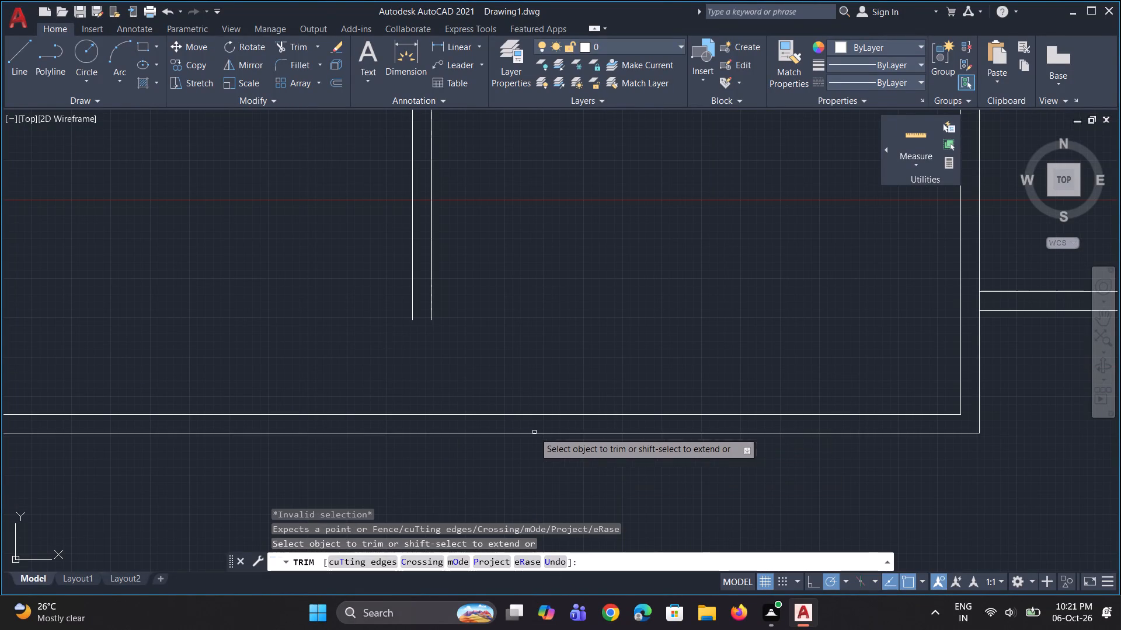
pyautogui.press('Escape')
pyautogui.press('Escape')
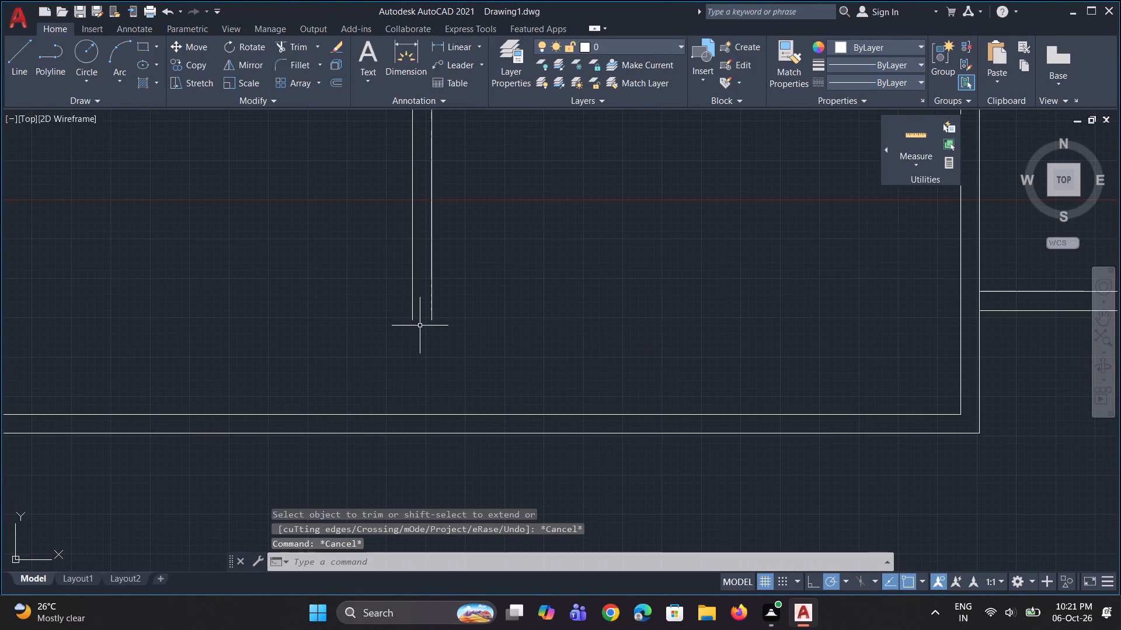
# Draw vertical lines about 2'-6" long from both open ends of the partition wall down to the inner bottom wall line.
pyautogui.press('l')
pyautogui.write('b')
pyautogui.press('space')
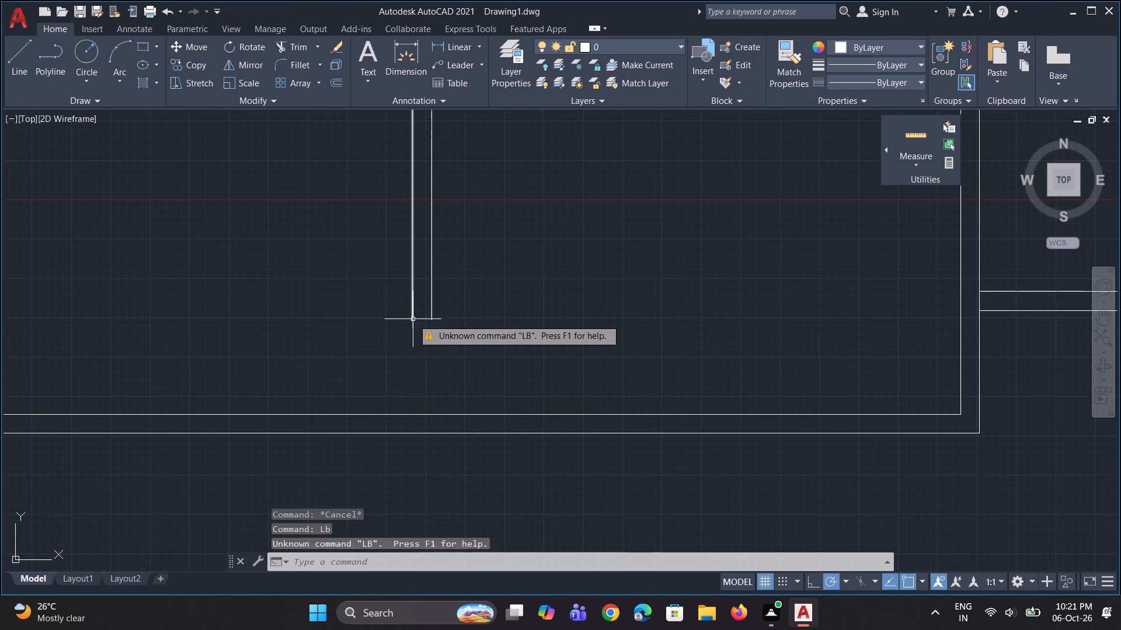
pyautogui.write('l')
pyautogui.press('space')
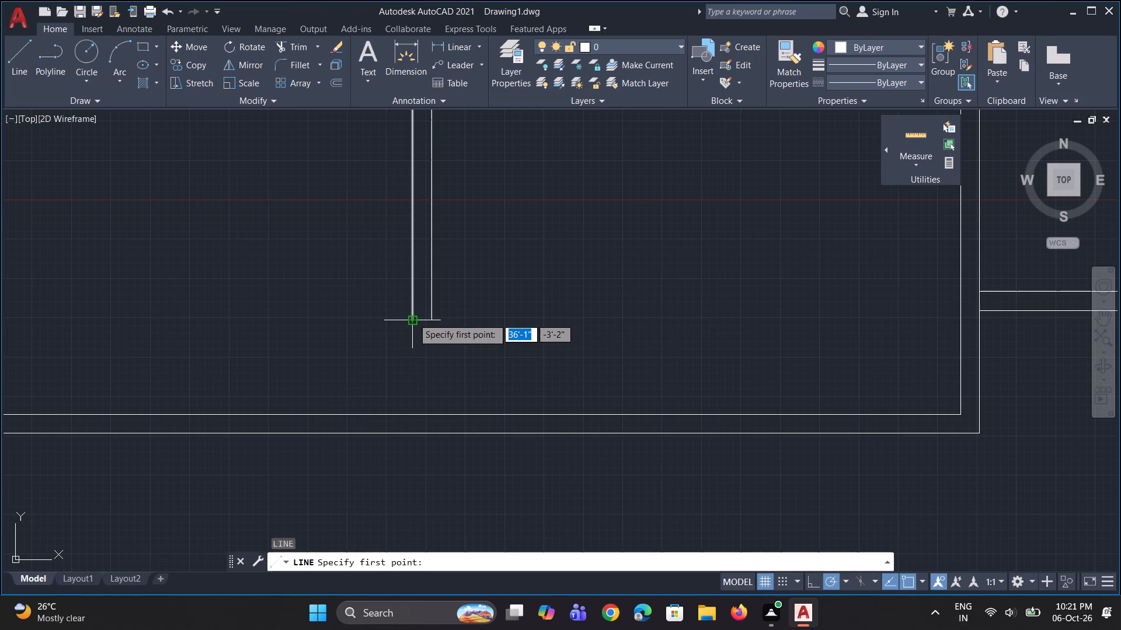
pyautogui.click(413, 318)
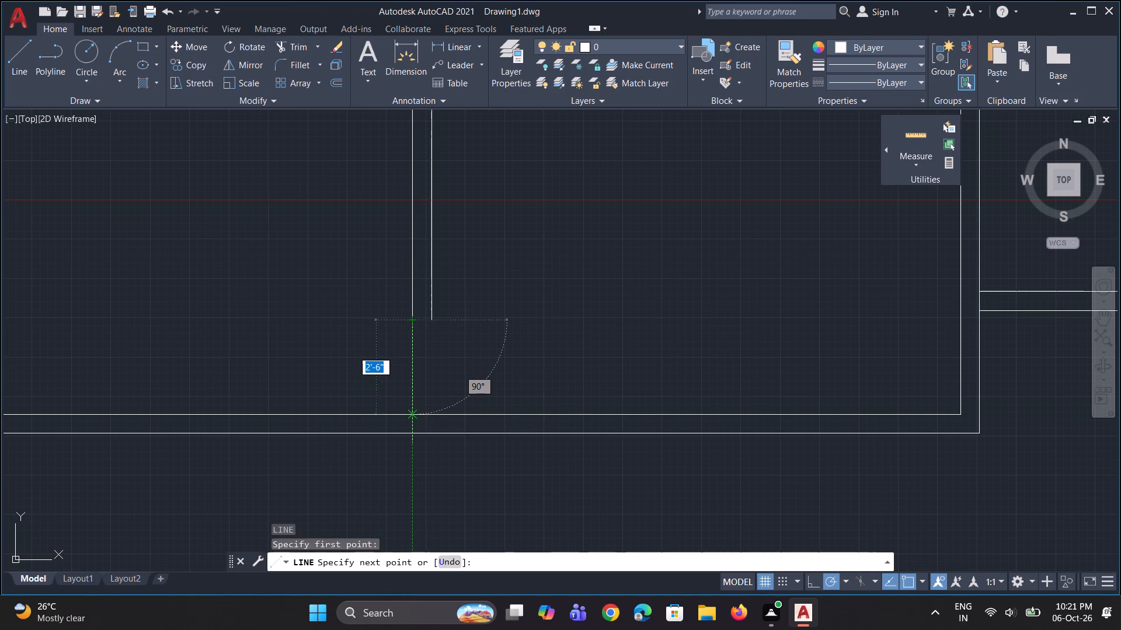
pyautogui.click(416, 415)
pyautogui.press('Escape')
pyautogui.press('l')
pyautogui.press('space')
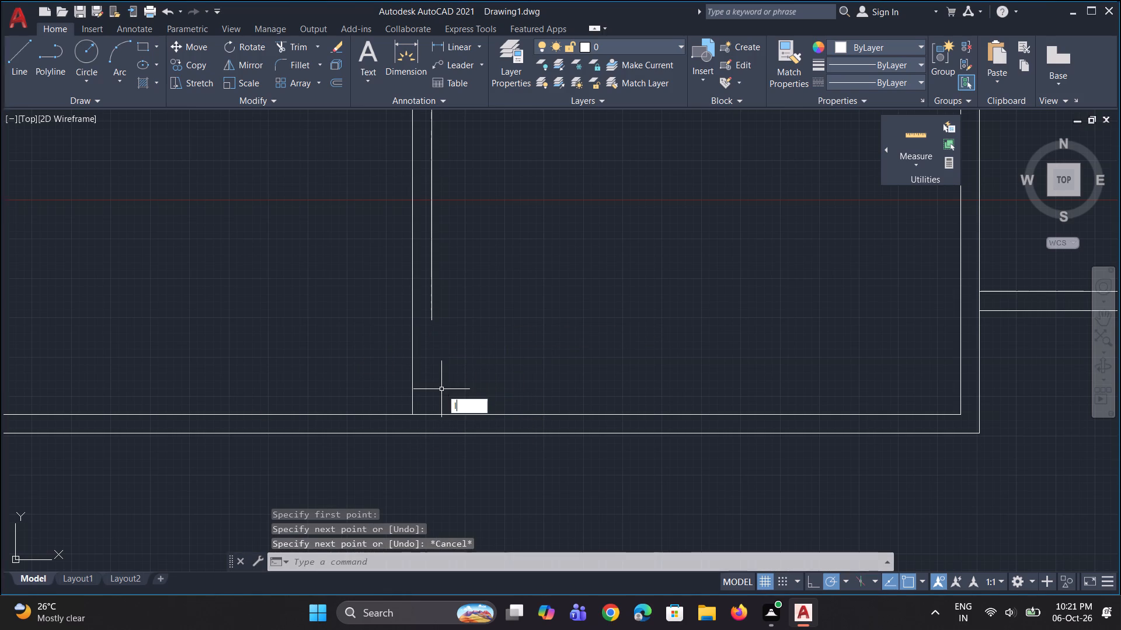
pyautogui.click(434, 323)
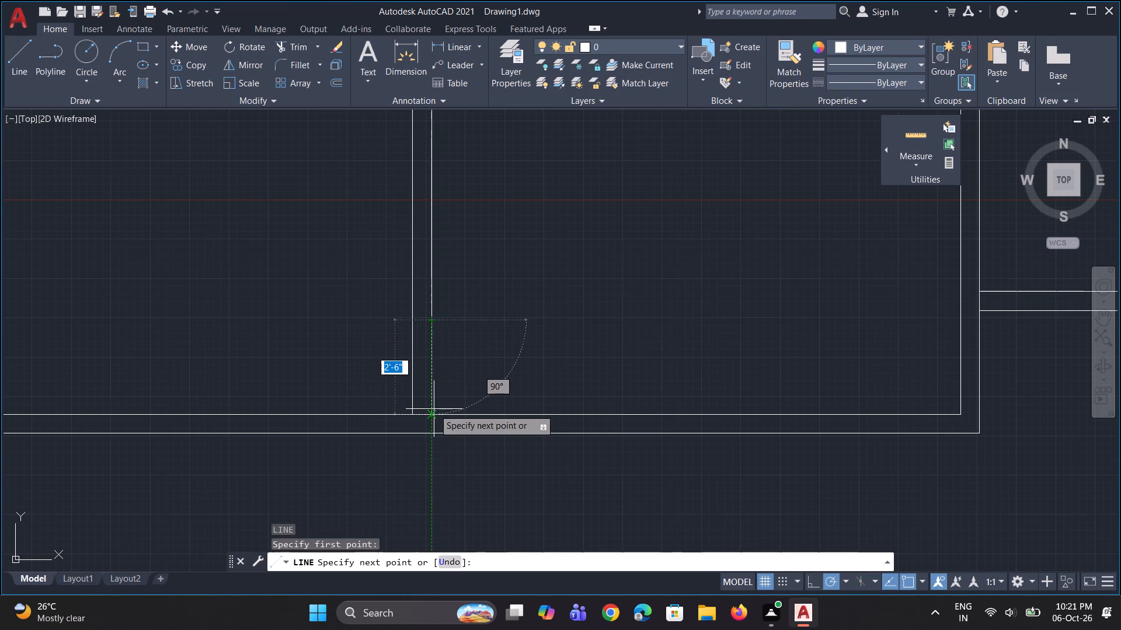
pyautogui.click(434, 409)
pyautogui.press('Escape')
# Extend both partition wall lines from the inner bottom wall line down to the outer bottom wall line.
pyautogui.scroll(-3, 449, 436)
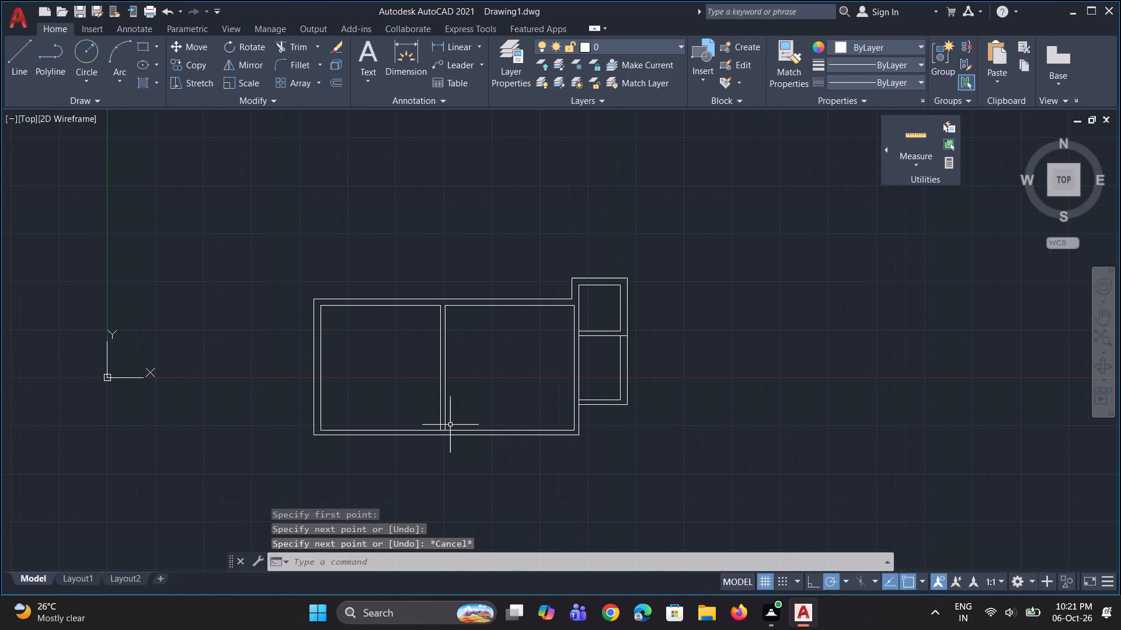
pyautogui.scroll(2, 450, 421)
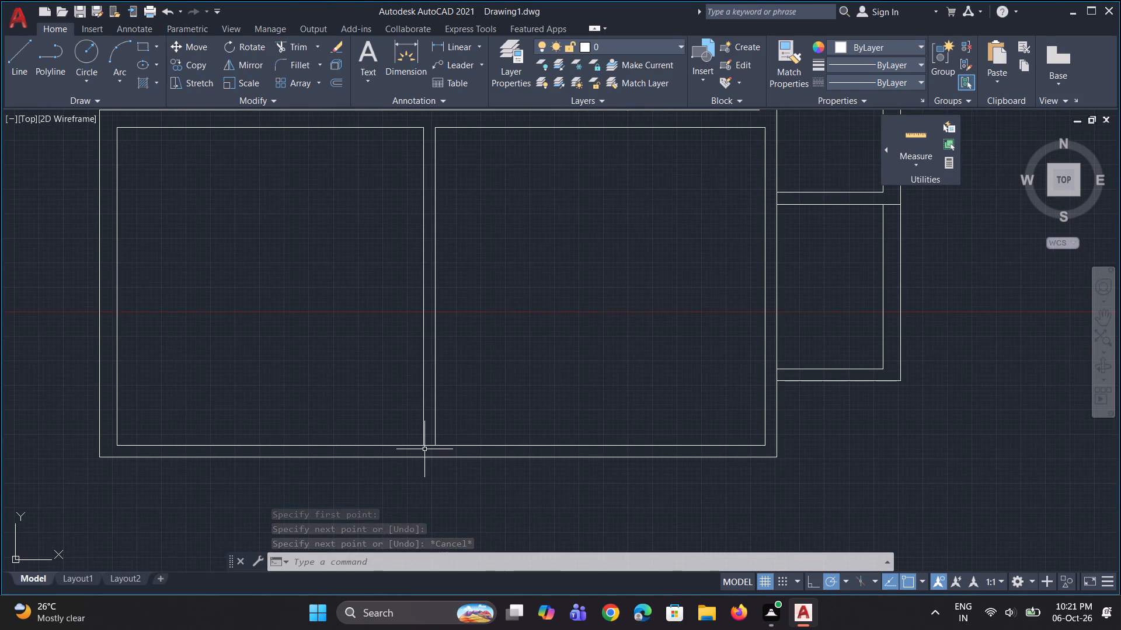
pyautogui.press('e')
pyautogui.write('x')
pyautogui.press('space')
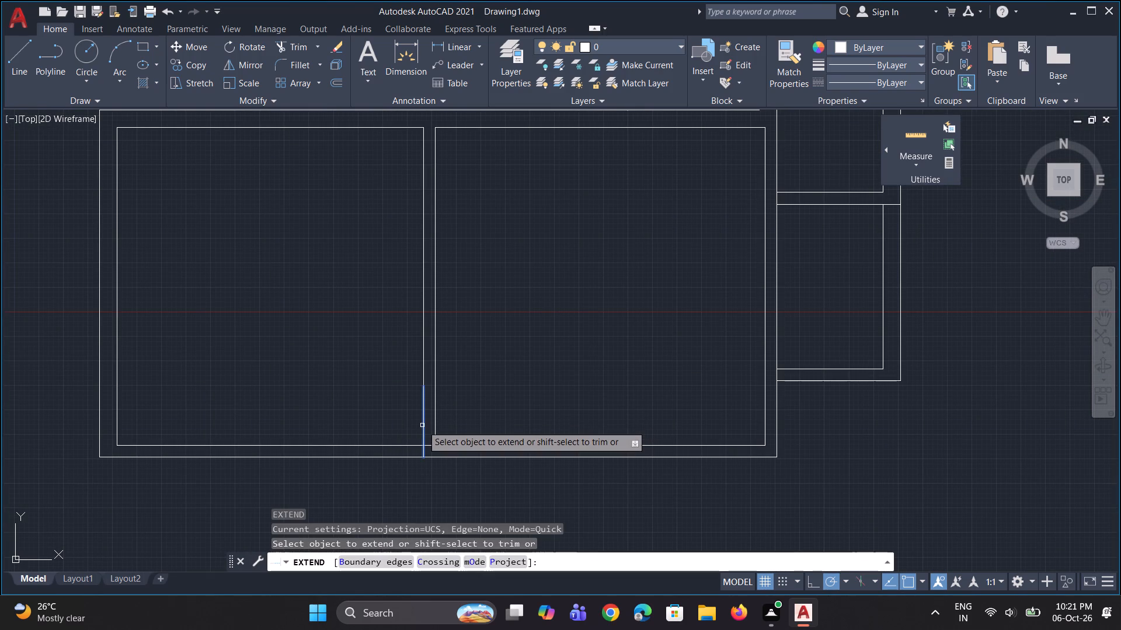
pyautogui.click(422, 425)
pyautogui.click(436, 432)
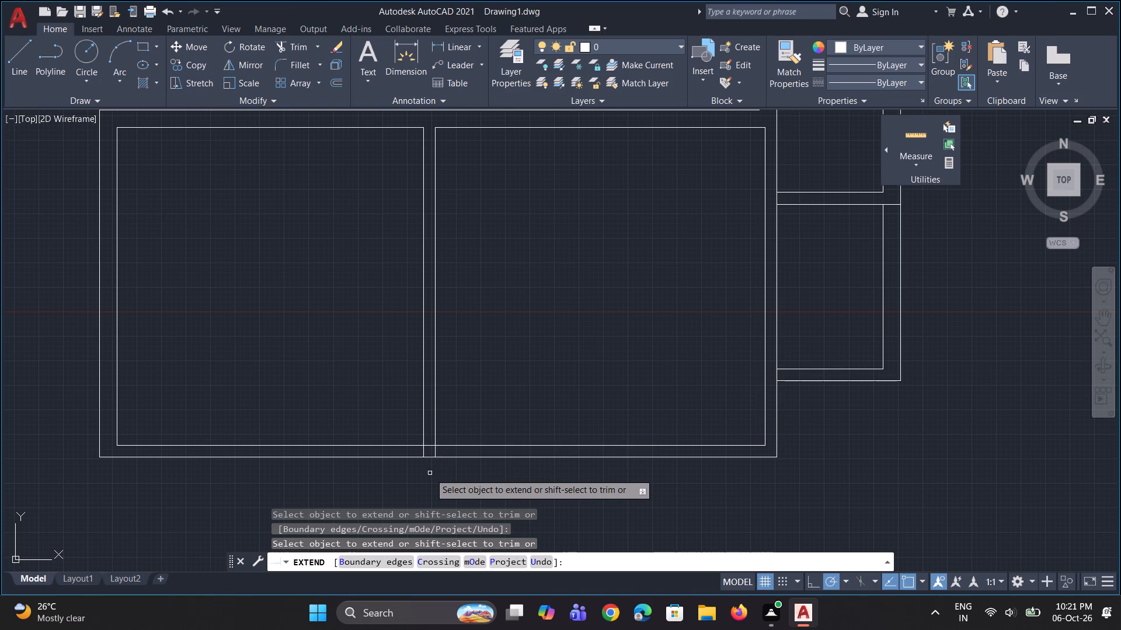
pyautogui.scroll(1, 430, 473)
pyautogui.press('Escape')
# Trim the piece of the inner bottom wall line lying between the two partition wall lines.
pyautogui.press('t')
pyautogui.press('r')
pyautogui.press('space')
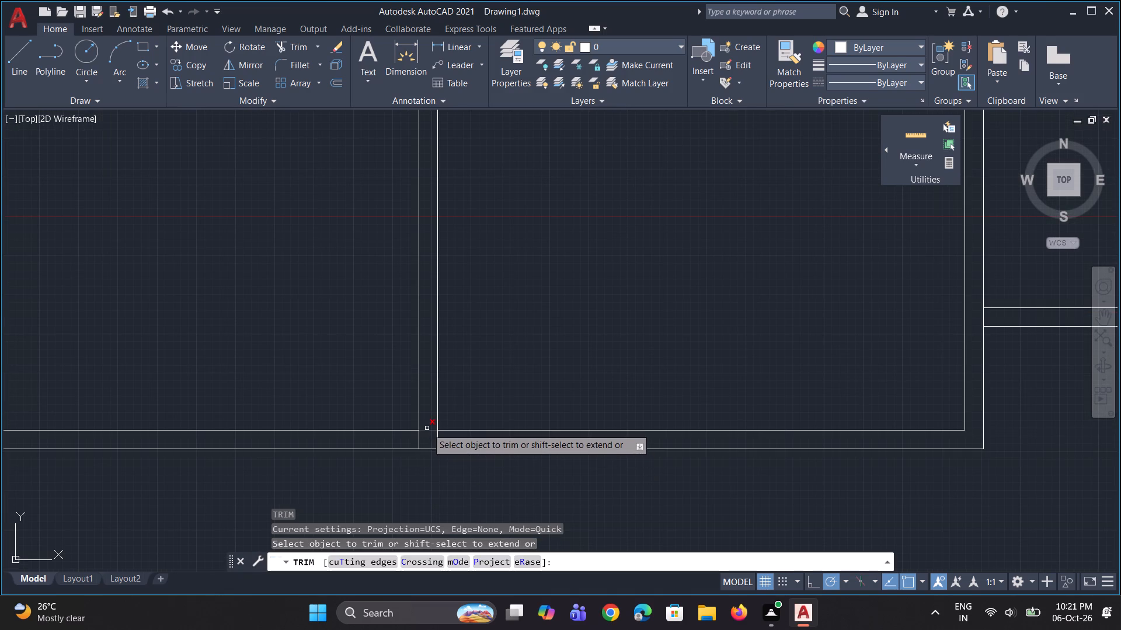
pyautogui.click(427, 428)
pyautogui.scroll(-2, 365, 467)
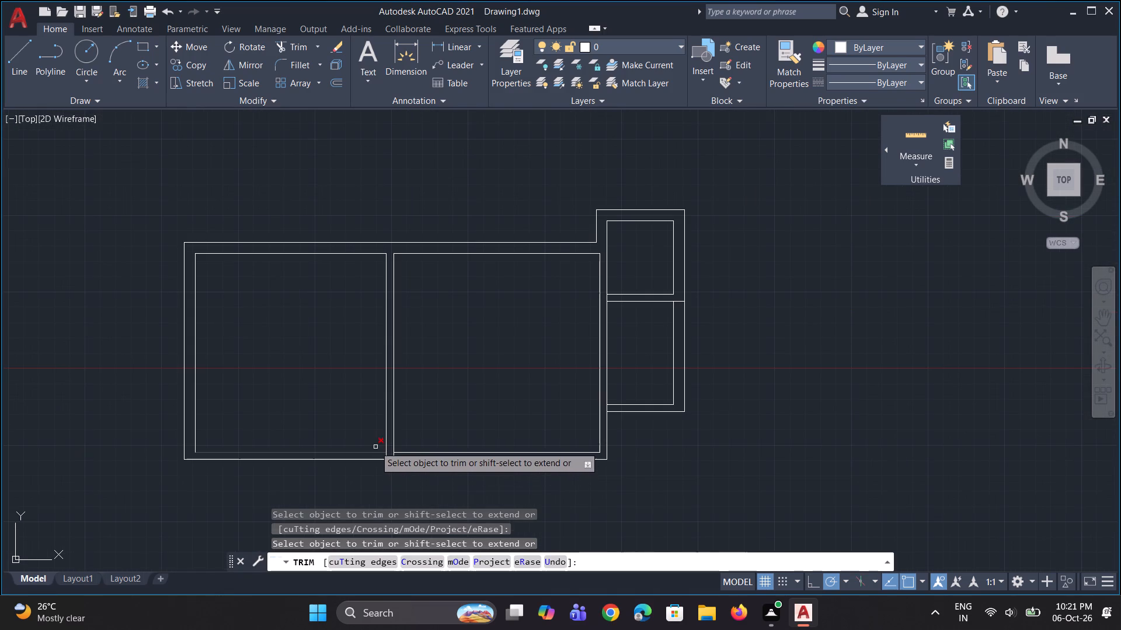
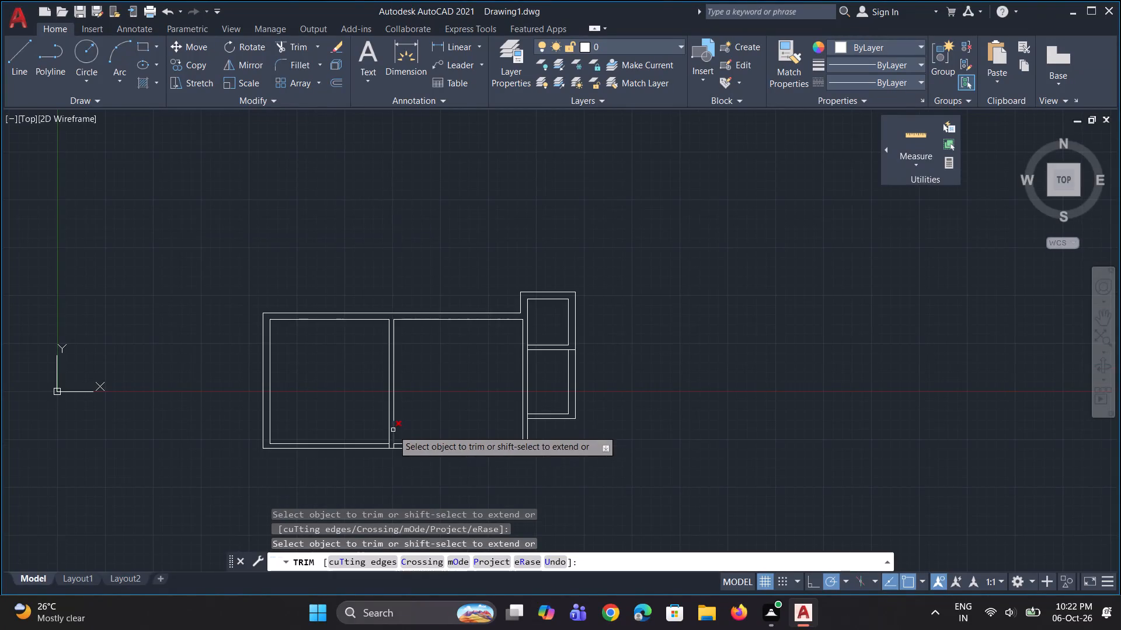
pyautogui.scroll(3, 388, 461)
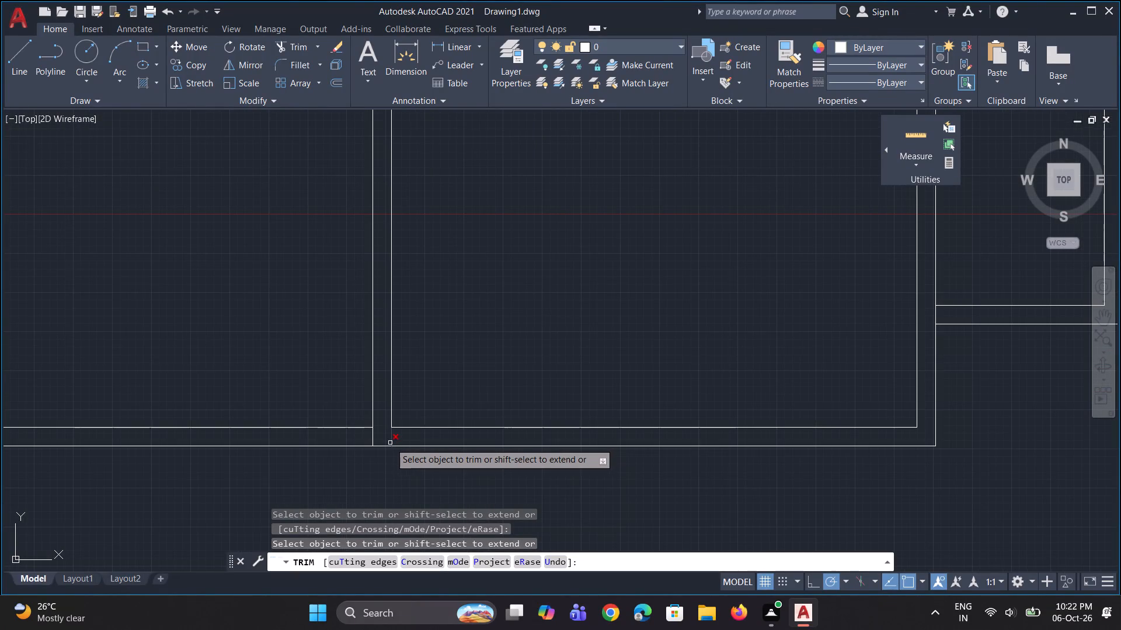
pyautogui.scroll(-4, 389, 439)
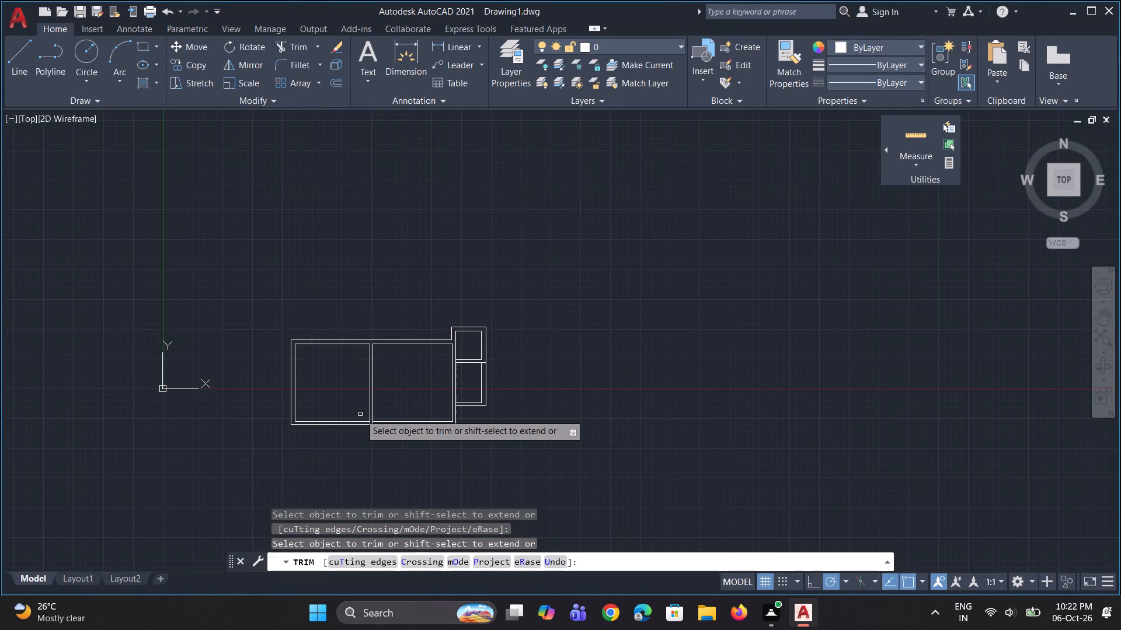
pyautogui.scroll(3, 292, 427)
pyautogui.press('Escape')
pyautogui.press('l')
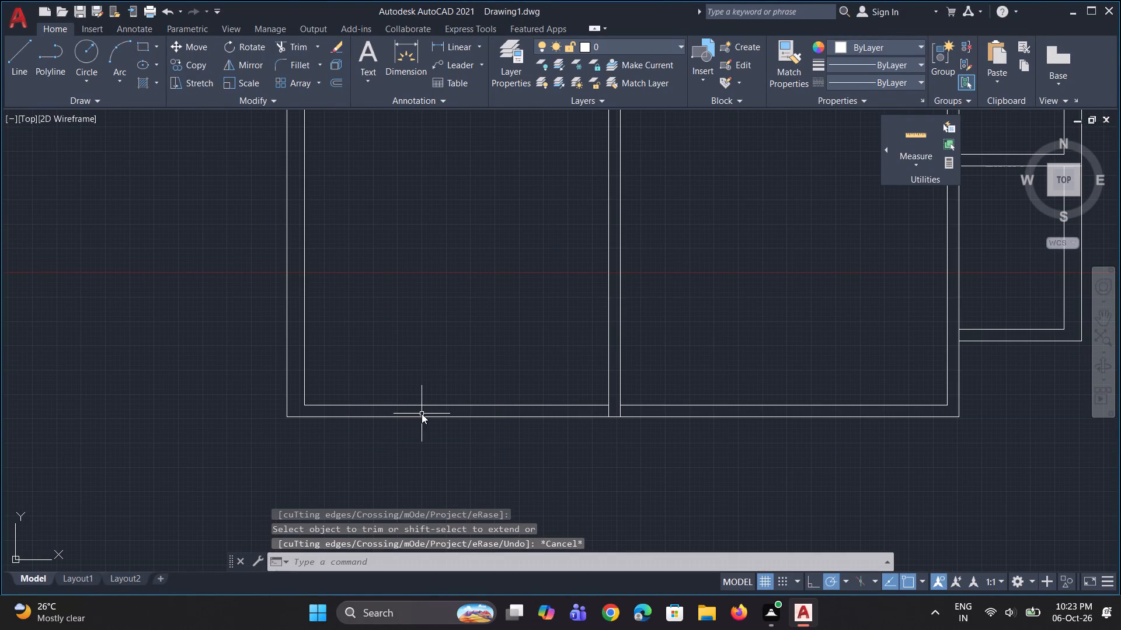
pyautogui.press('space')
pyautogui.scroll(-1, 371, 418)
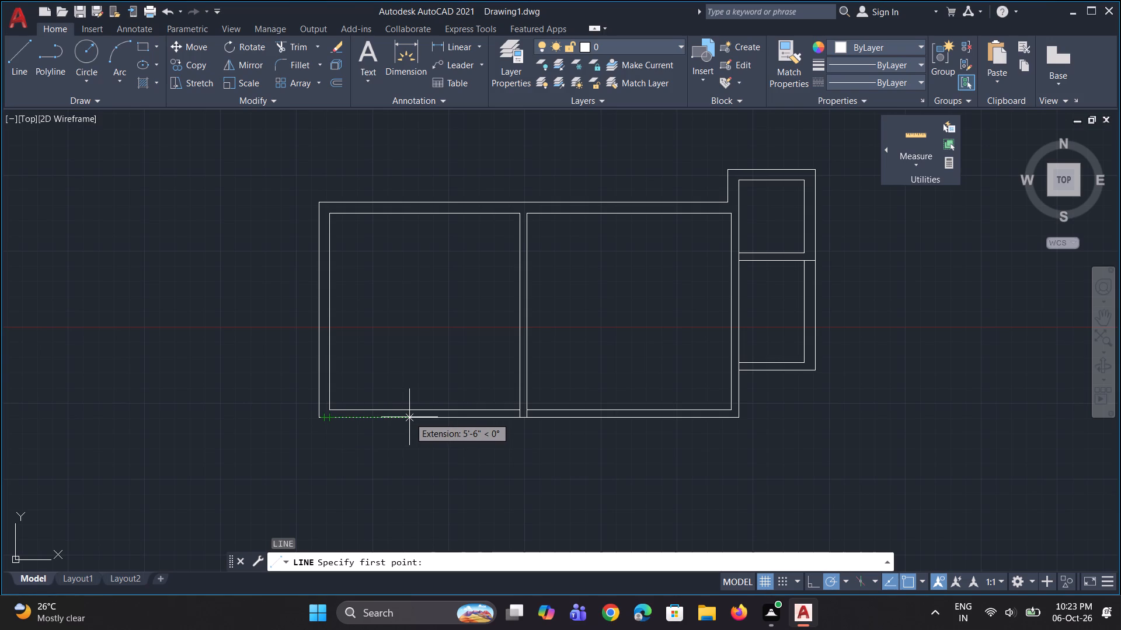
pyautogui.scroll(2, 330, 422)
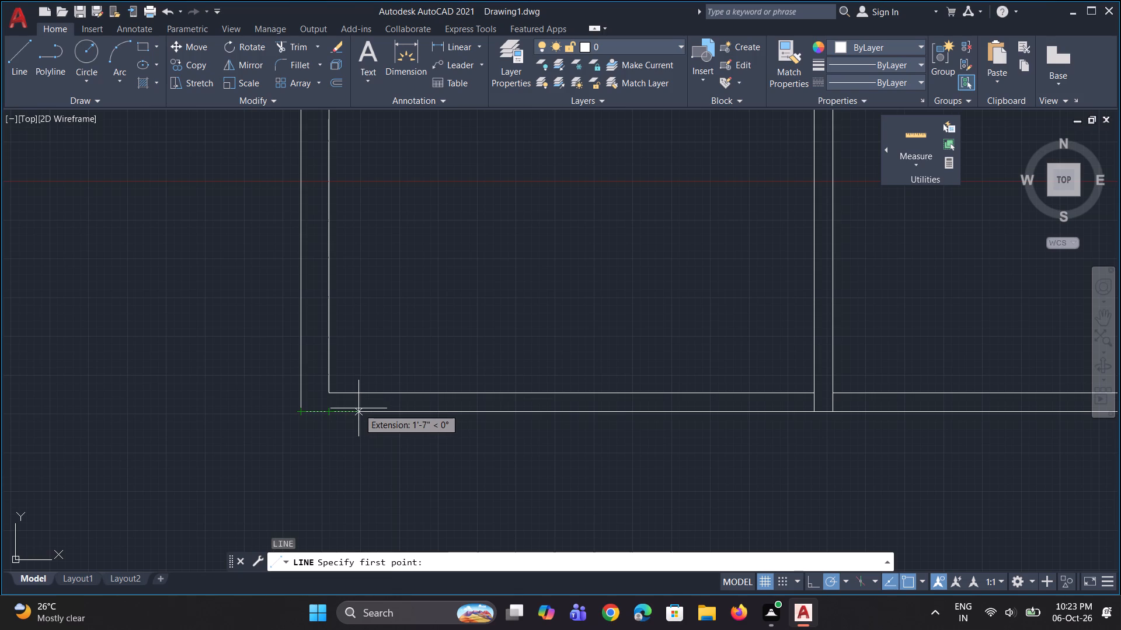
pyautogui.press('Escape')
# Draw a 7'4" by 5' room outline below the left room's outer bottom wall line, starting 7'4" along from its inner left wall line.
pyautogui.write('l')
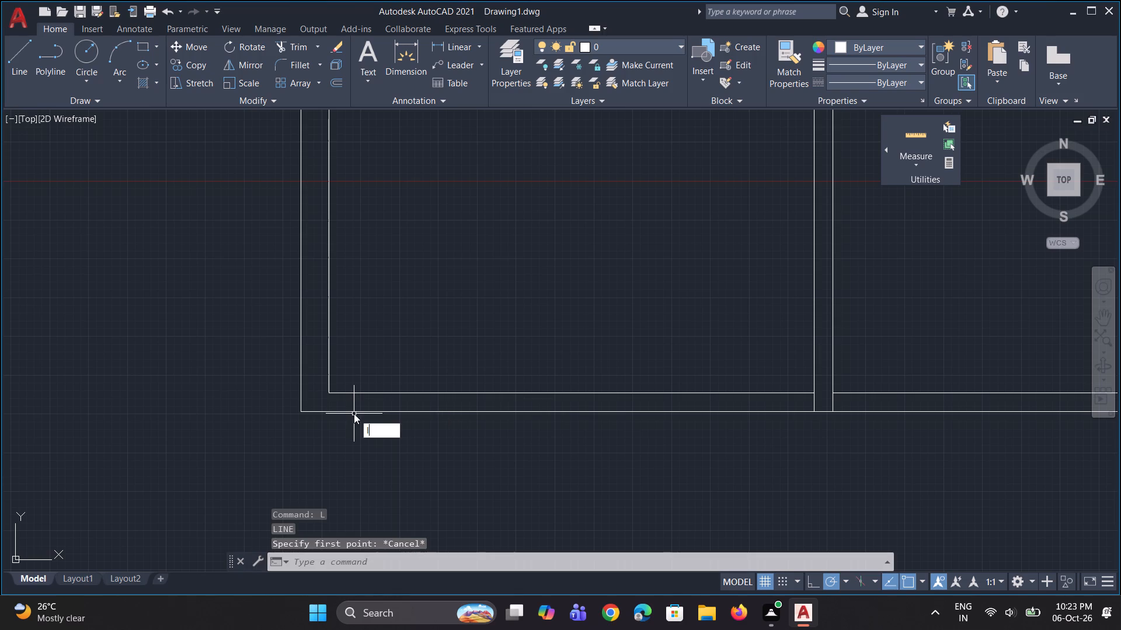
pyautogui.press('space')
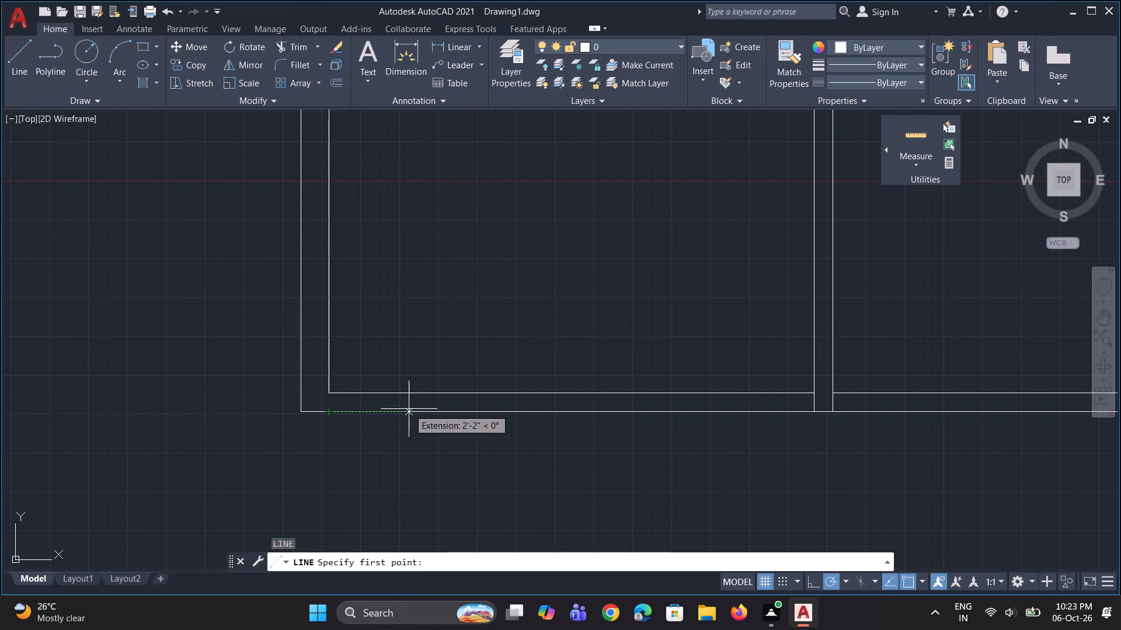
pyautogui.write('7;')
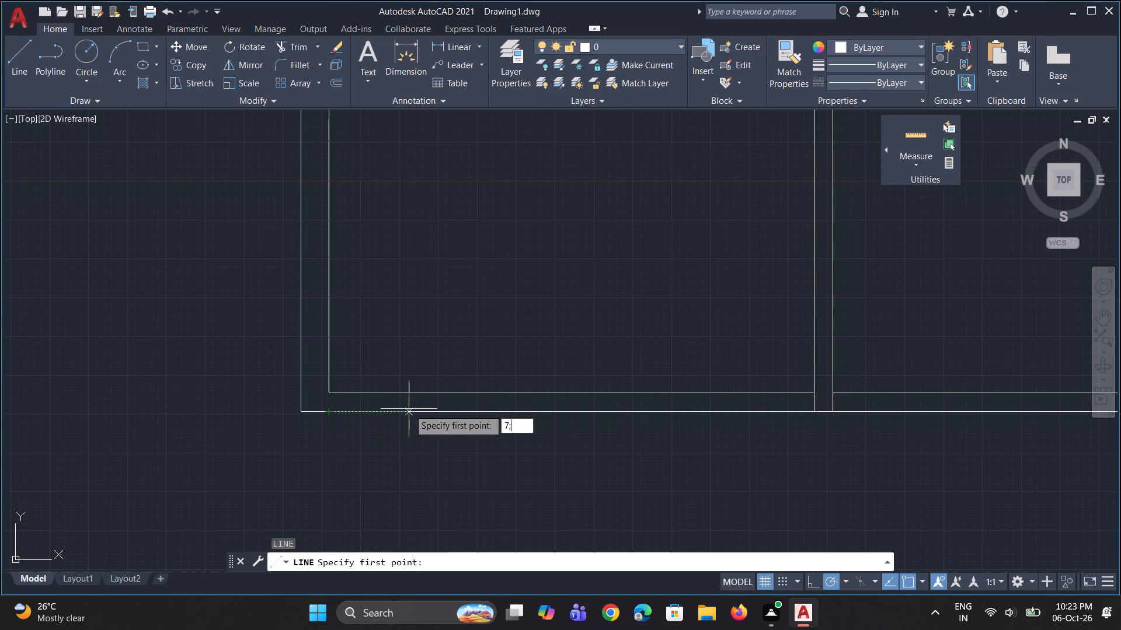
pyautogui.press('BackSpace')
pyautogui.press("'")
pyautogui.write('4"')
pyautogui.press('Return')
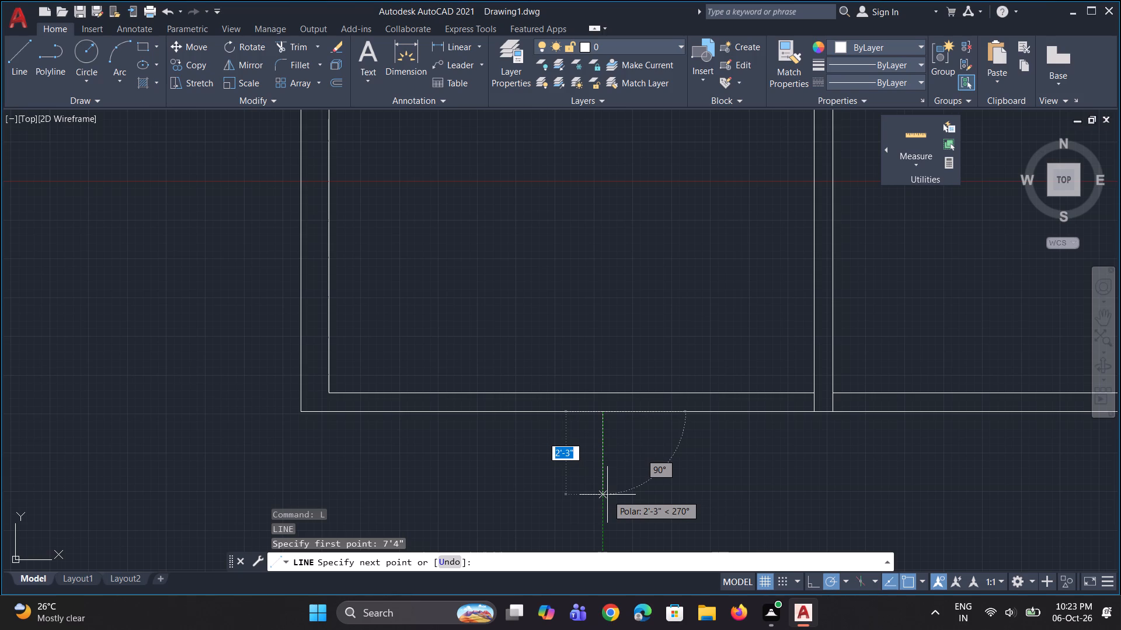
pyautogui.write("5'")
pyautogui.press('Return')
pyautogui.scroll(-2, 594, 475)
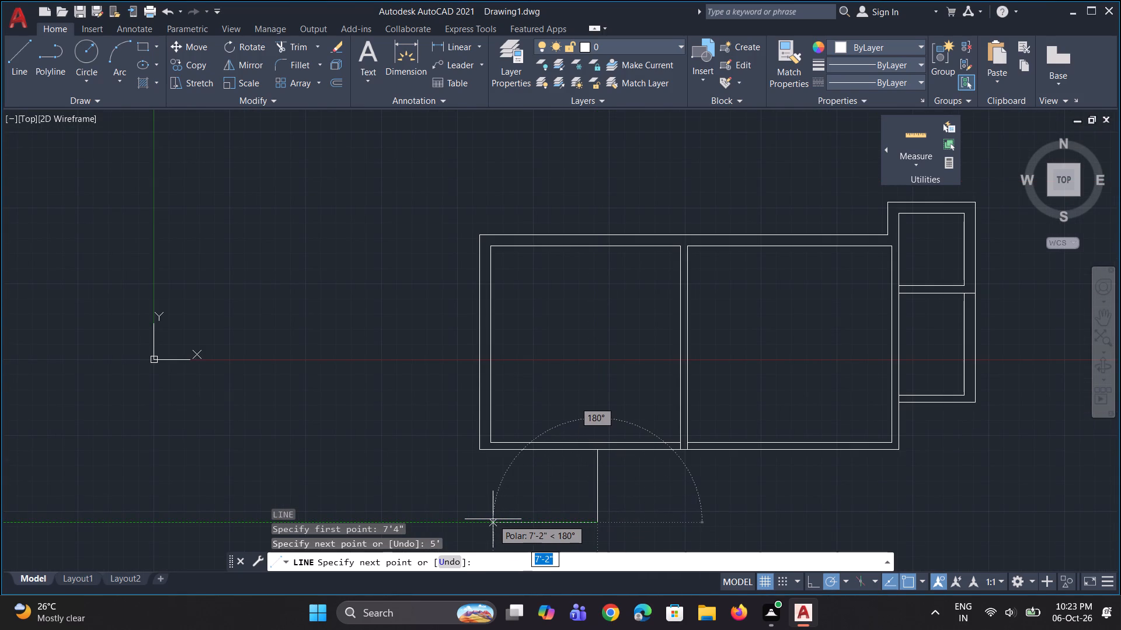
pyautogui.press('7')
pyautogui.press("'")
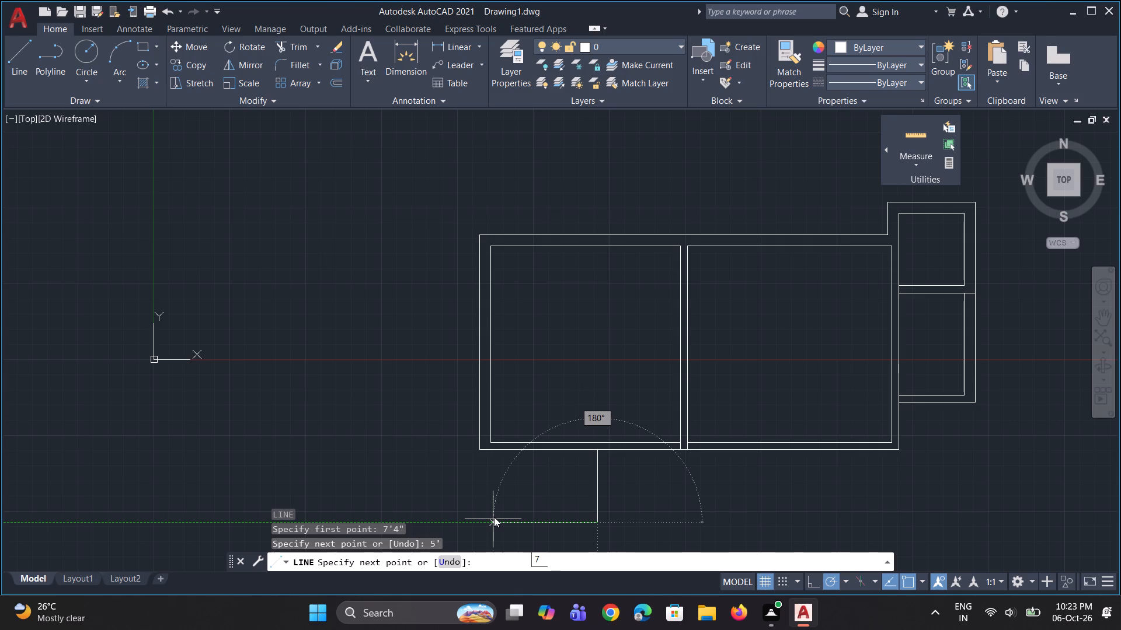
pyautogui.press('4')
pyautogui.hotkey('shift', '"')
pyautogui.press('Return')
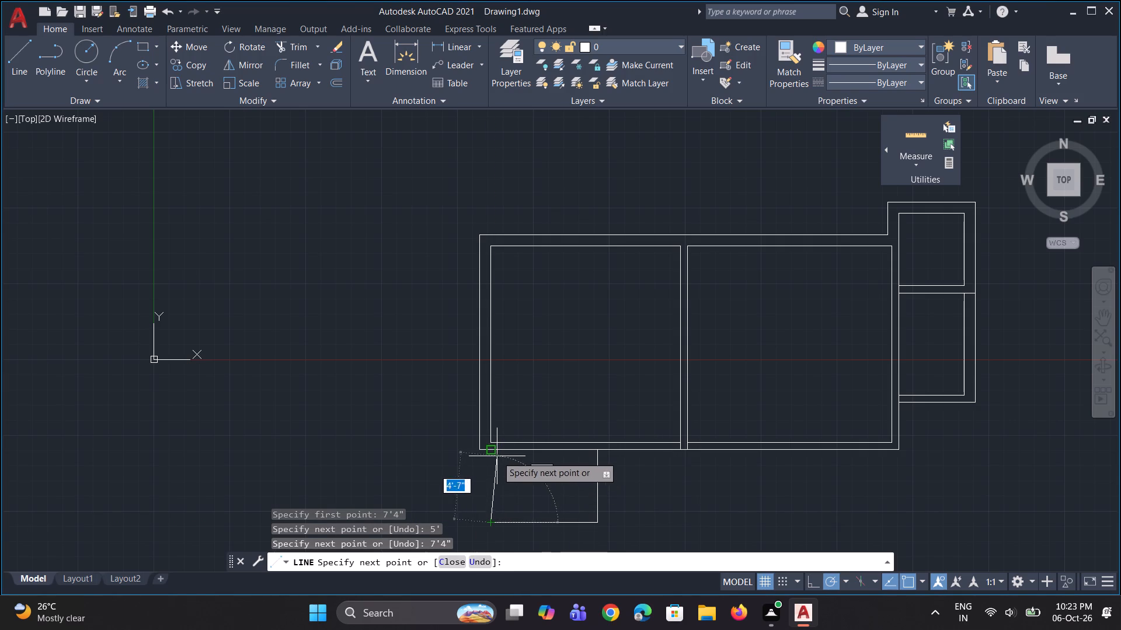
pyautogui.click(492, 453)
pyautogui.press('Escape')
# Offset the left side line of the new lower room outward by 9".
pyautogui.press('o')
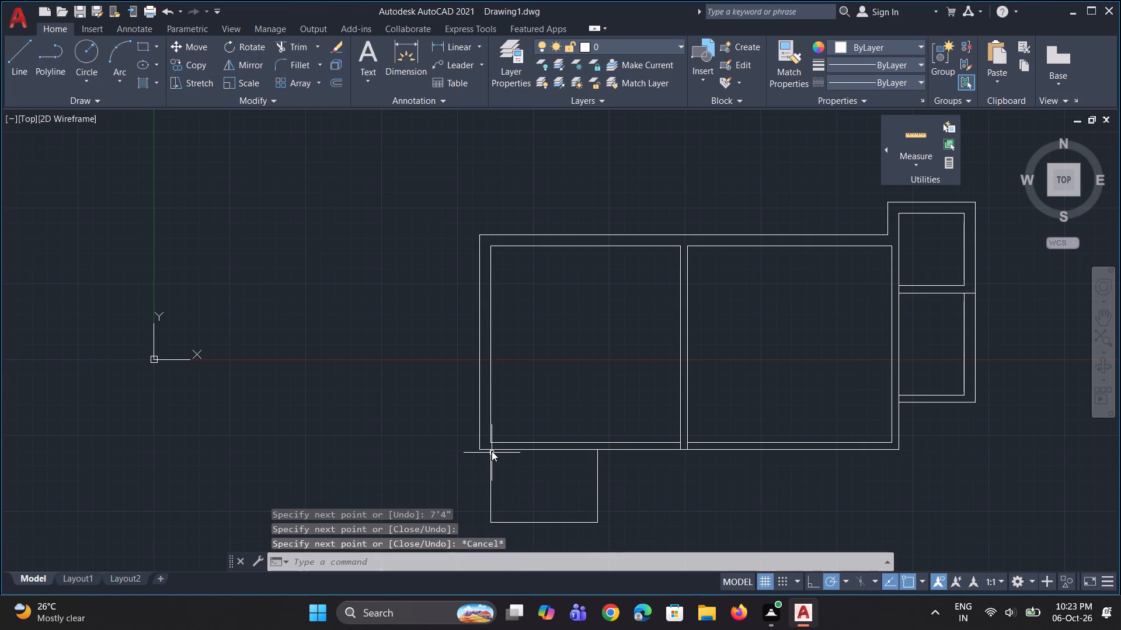
pyautogui.press('space')
pyautogui.press('9')
pyautogui.hotkey('shift', '"')
pyautogui.press('Return')
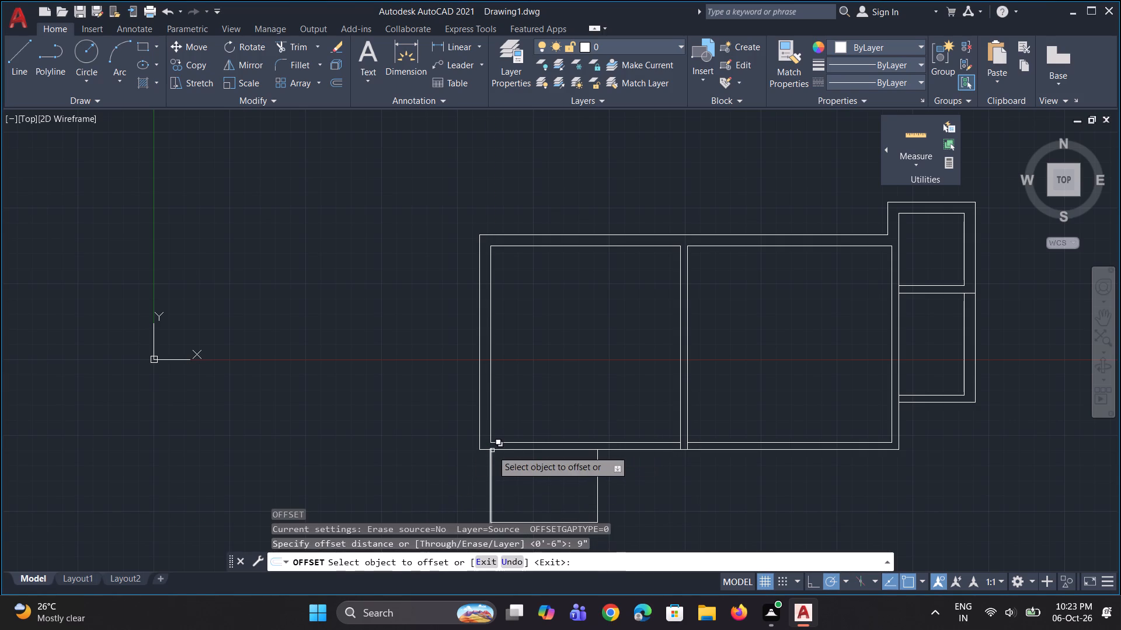
pyautogui.click(492, 478)
pyautogui.click(460, 483)
pyautogui.scroll(-2, 454, 454)
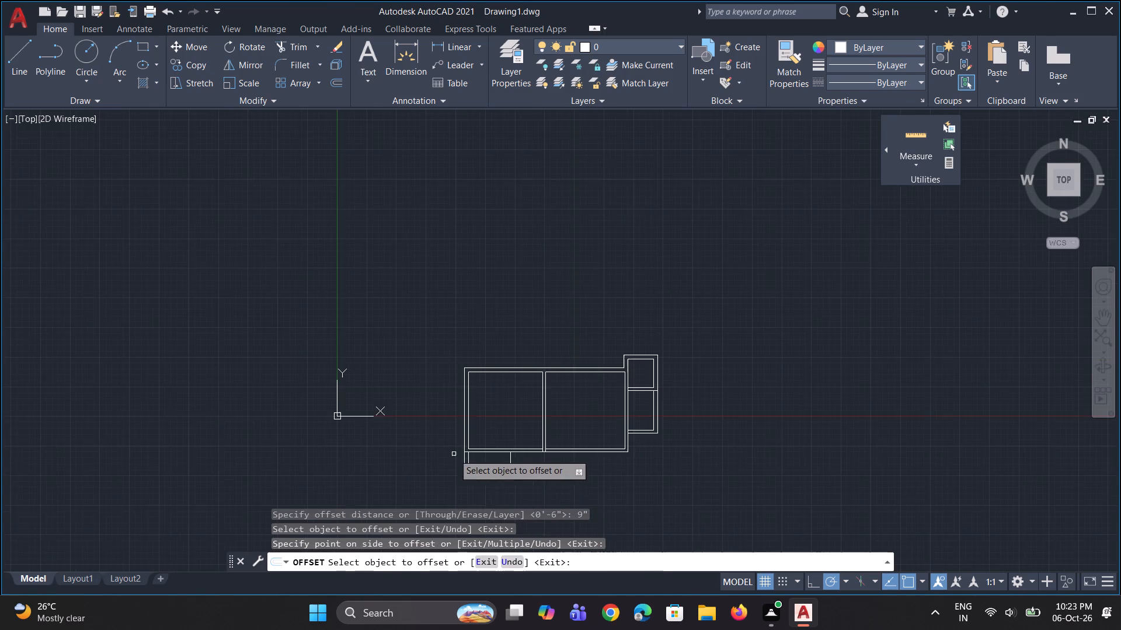
pyautogui.scroll(1, 474, 483)
pyautogui.press('Escape')
# Offset the bottom and right side lines of the new lower room outward by 6".
pyautogui.press('o')
pyautogui.press('space')
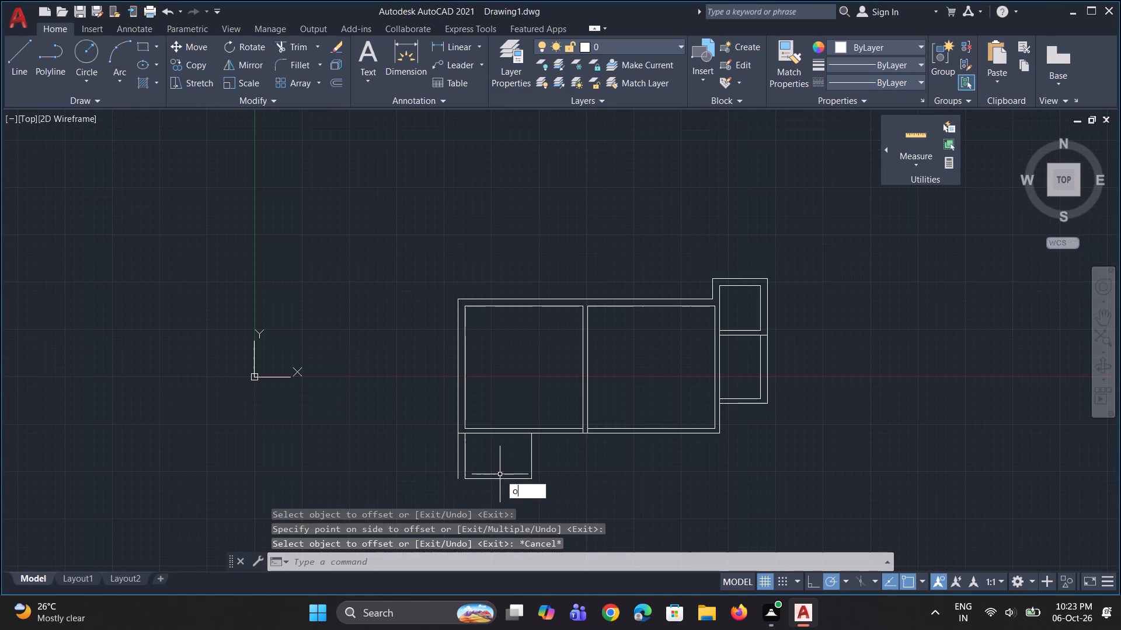
pyautogui.press('6')
pyautogui.hotkey('shift', '"')
pyautogui.press('Return')
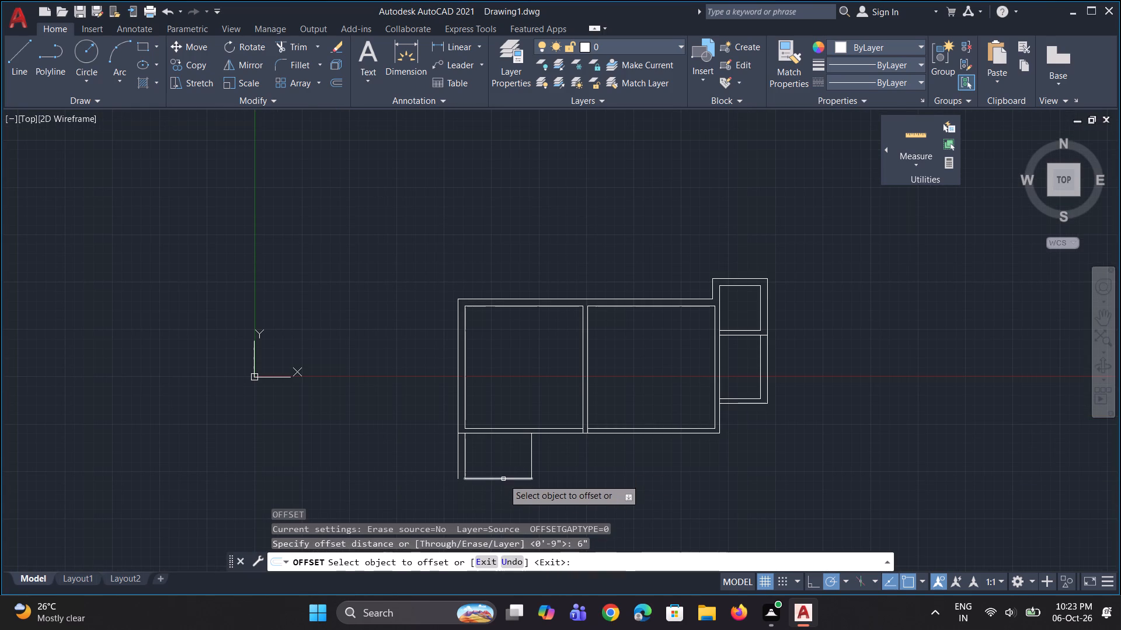
pyautogui.click(503, 479)
pyautogui.click(504, 501)
pyautogui.scroll(1, 534, 459)
pyautogui.click(530, 453)
pyautogui.click(551, 459)
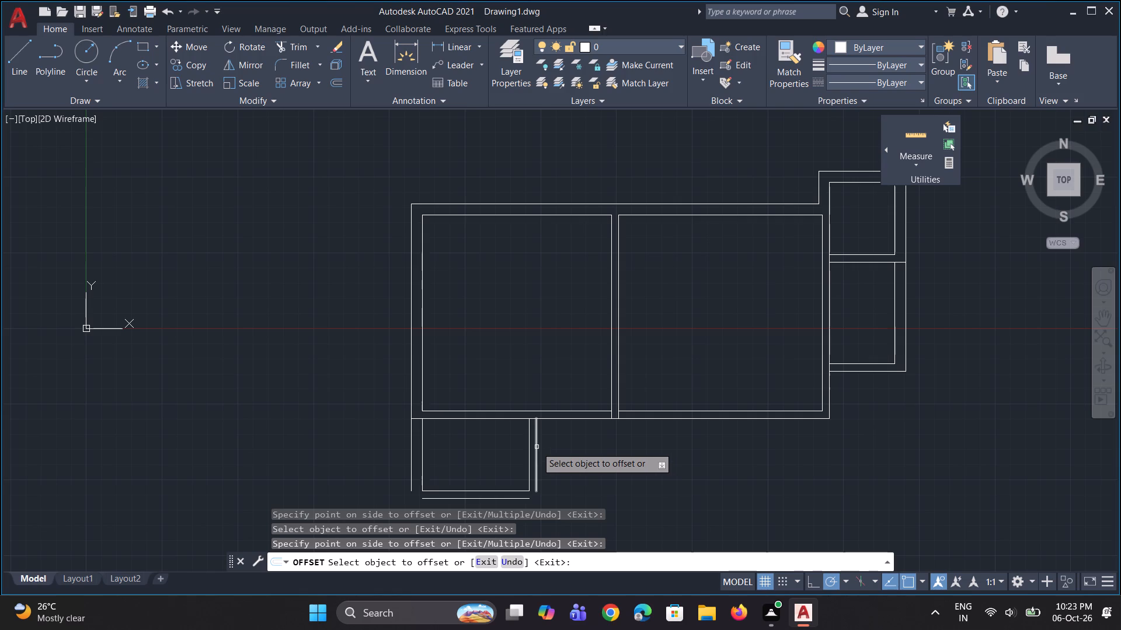
pyautogui.scroll(2, 532, 444)
pyautogui.press('Escape')
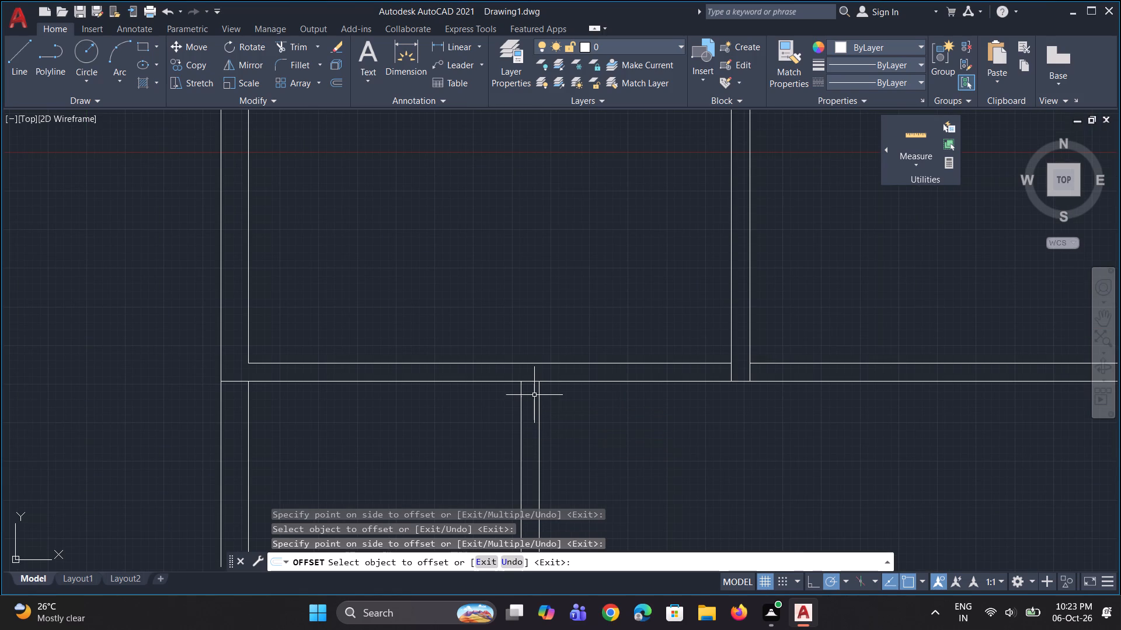
# Trim the piece of the left room's outer bottom wall line between the lower room's two right wall lines.
pyautogui.write('tr v')
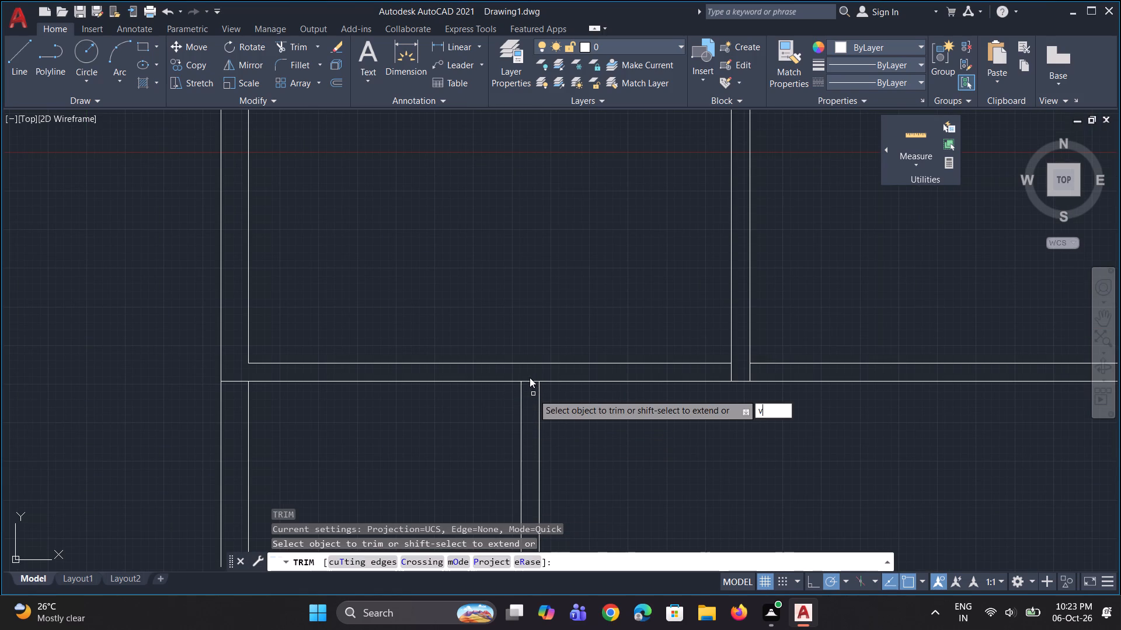
pyautogui.press('Escape')
pyautogui.write('tr')
pyautogui.press('space')
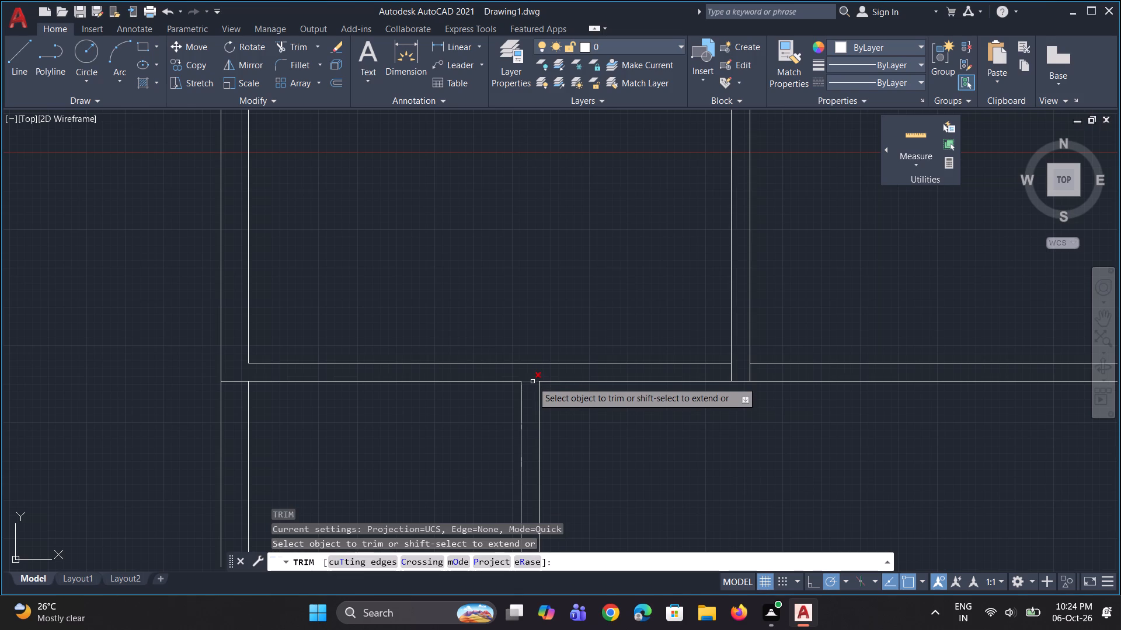
pyautogui.click(532, 381)
pyautogui.scroll(-1, 526, 396)
pyautogui.scroll(1, 537, 386)
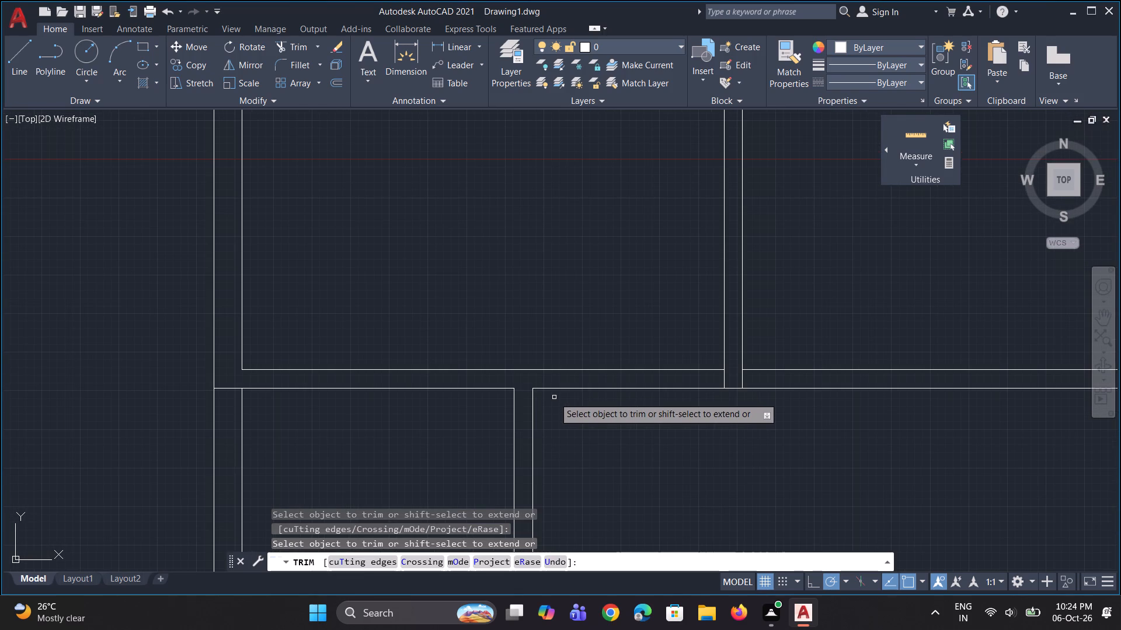
pyautogui.press('Escape')
# Draw a line continuing the lower room's outer right wall up to the left room's inner bottom wall line.
pyautogui.press('l')
pyautogui.press('space')
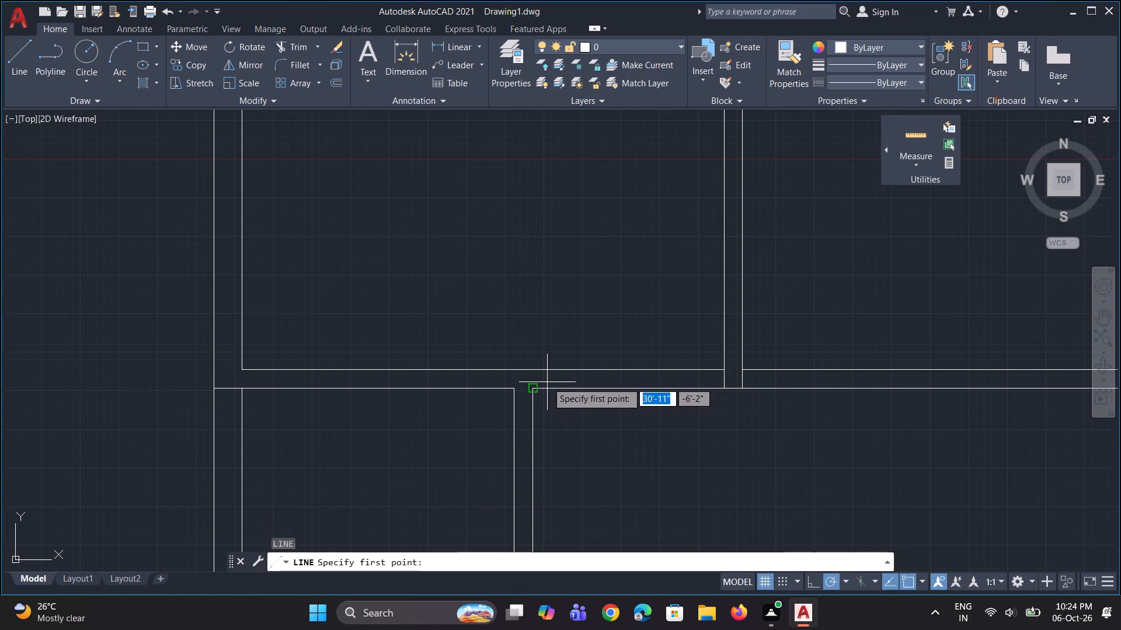
pyautogui.click(535, 387)
pyautogui.click(534, 369)
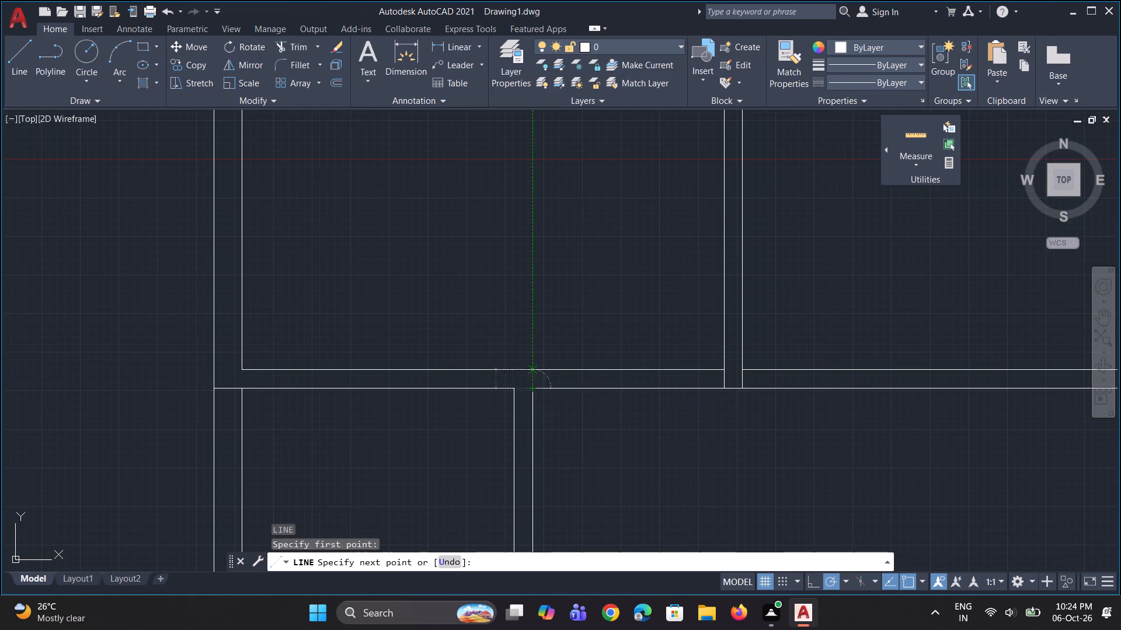
pyautogui.press('Escape')
# Trim away both bottom wall lines of the left room between the lower room's right wall and the partition wall.
pyautogui.scroll(-1, 570, 405)
pyautogui.scroll(1, 581, 399)
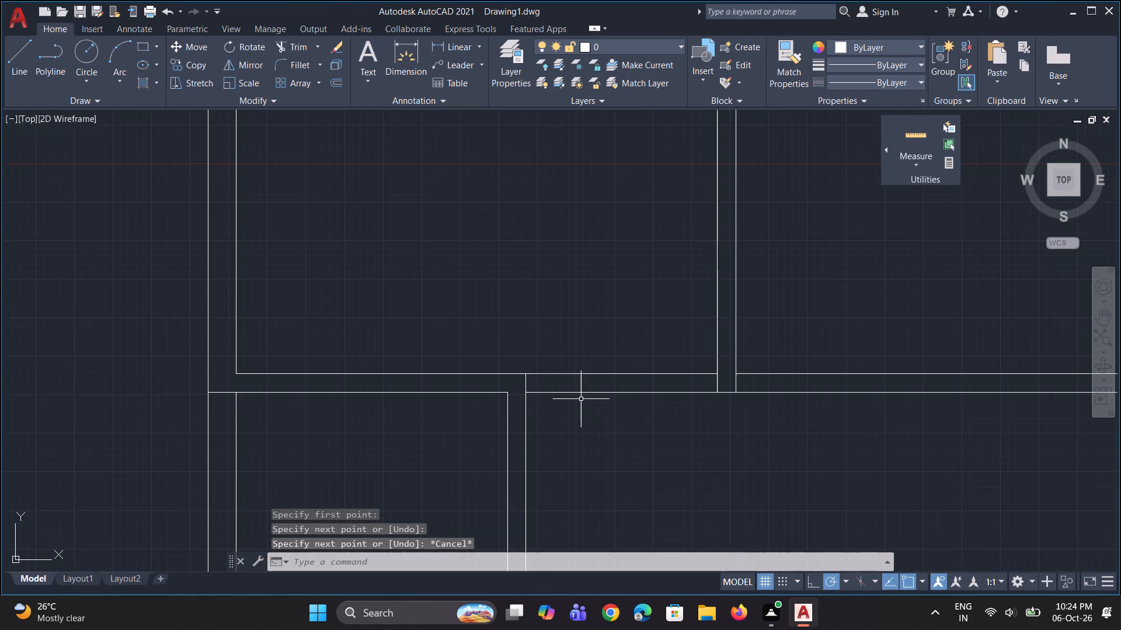
pyautogui.press('t')
pyautogui.write('r')
pyautogui.press('space')
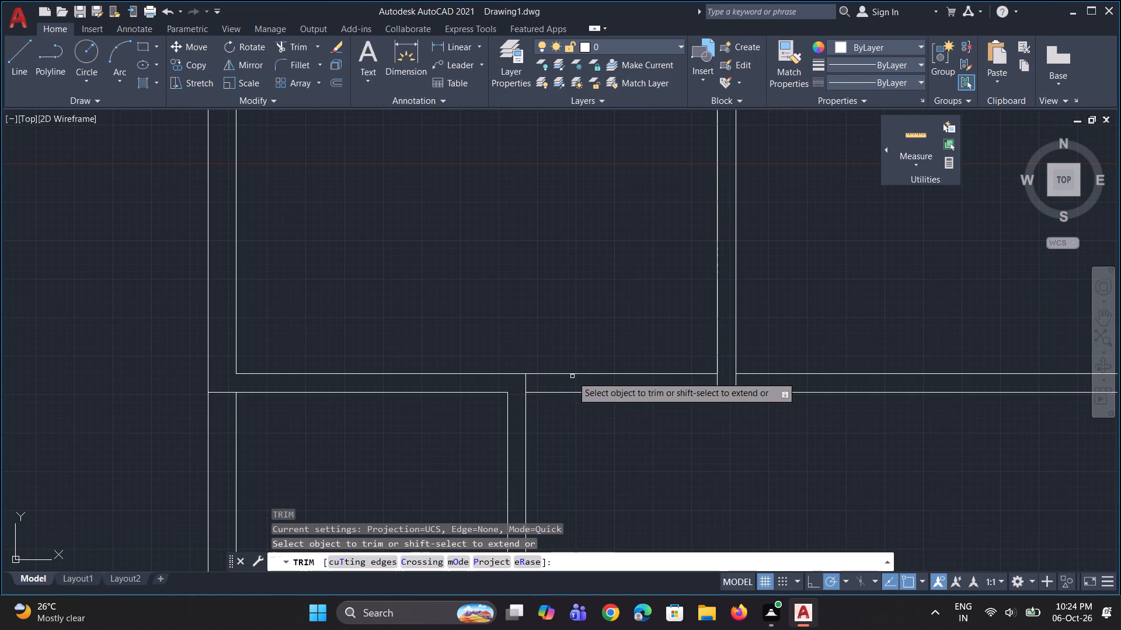
pyautogui.click(577, 371)
pyautogui.click(583, 394)
pyautogui.scroll(-4, 545, 407)
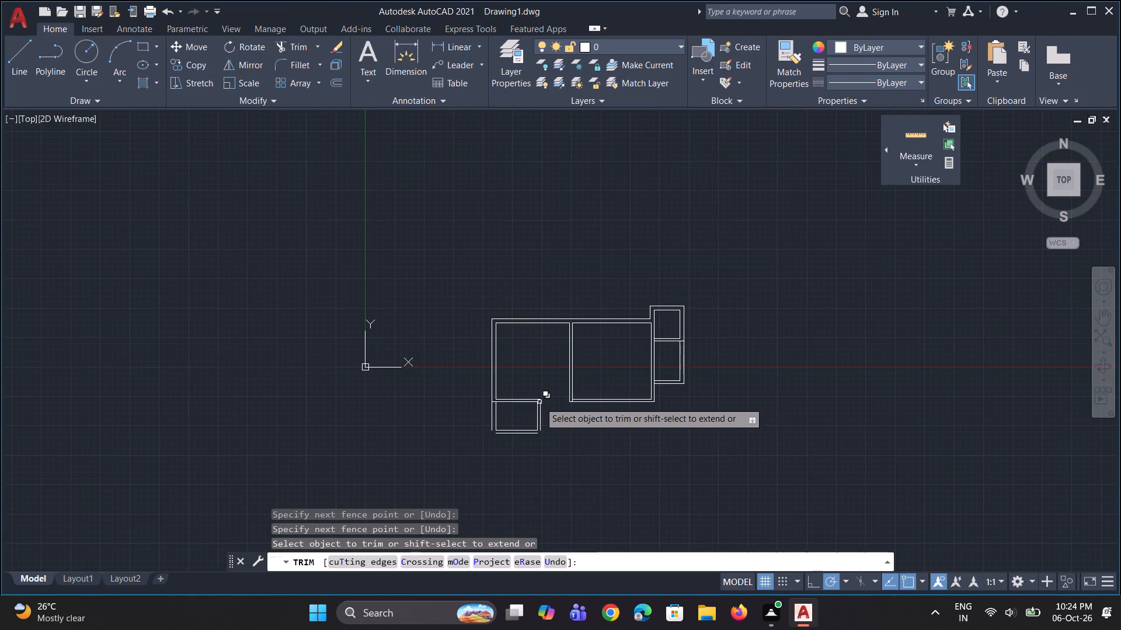
pyautogui.scroll(2, 532, 466)
pyautogui.scroll(2, 538, 397)
pyautogui.press('Escape')
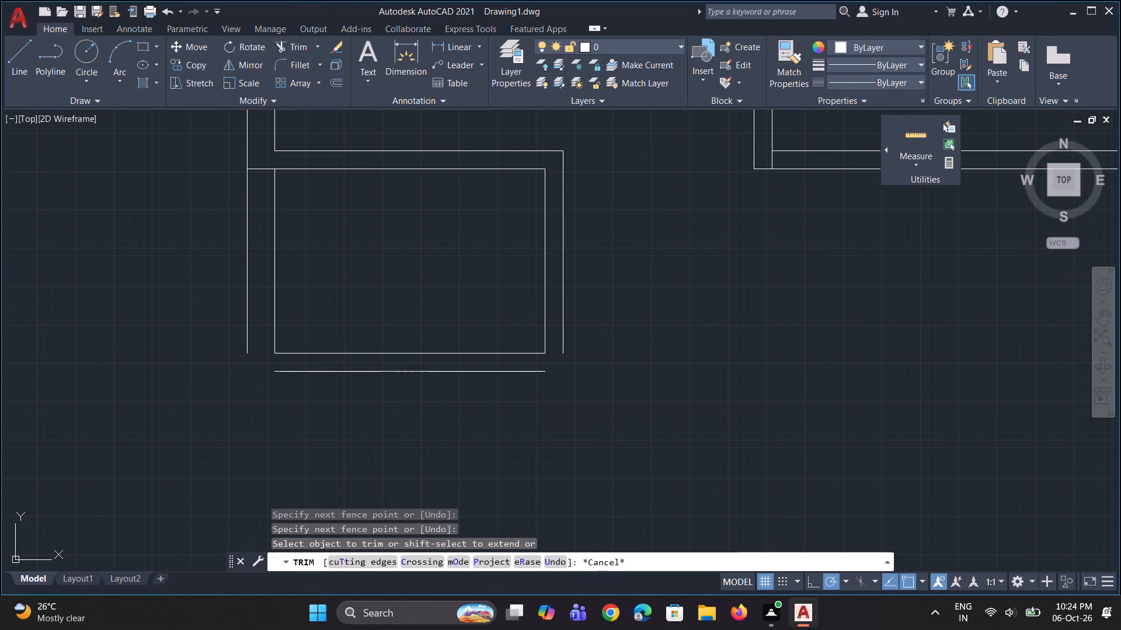
# Close the lower room's outer bottom-right corner by drawing a 6" horizontal line and a vertical line up to the outer right wall line.
pyautogui.press('l')
pyautogui.press('space')
pyautogui.scroll(1, 541, 383)
pyautogui.click(542, 368)
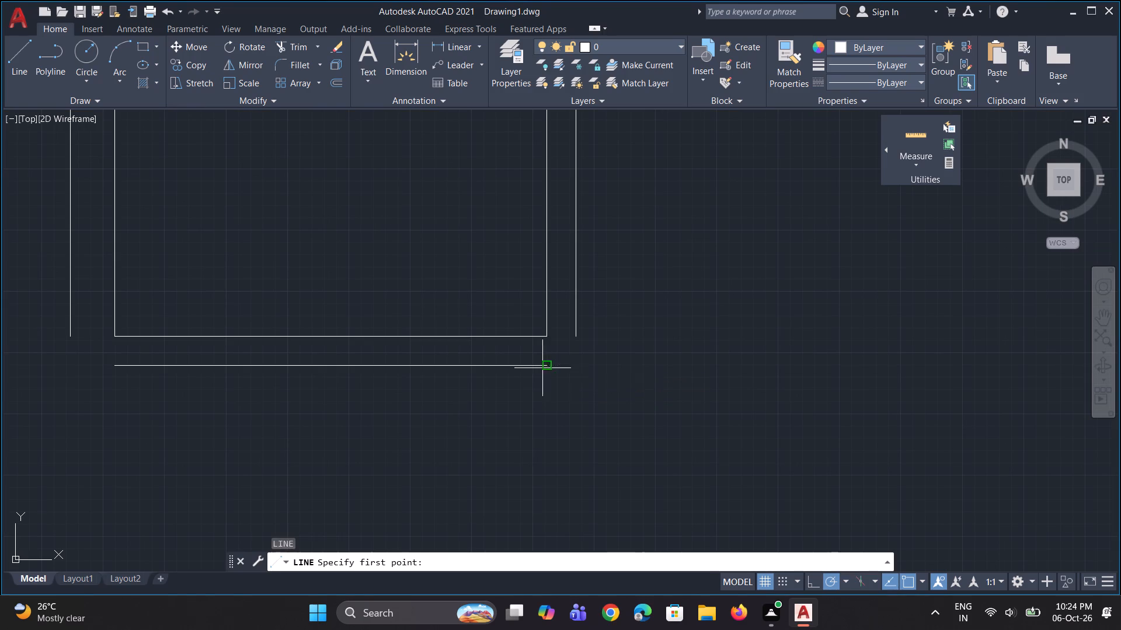
pyautogui.click(575, 365)
pyautogui.click(575, 341)
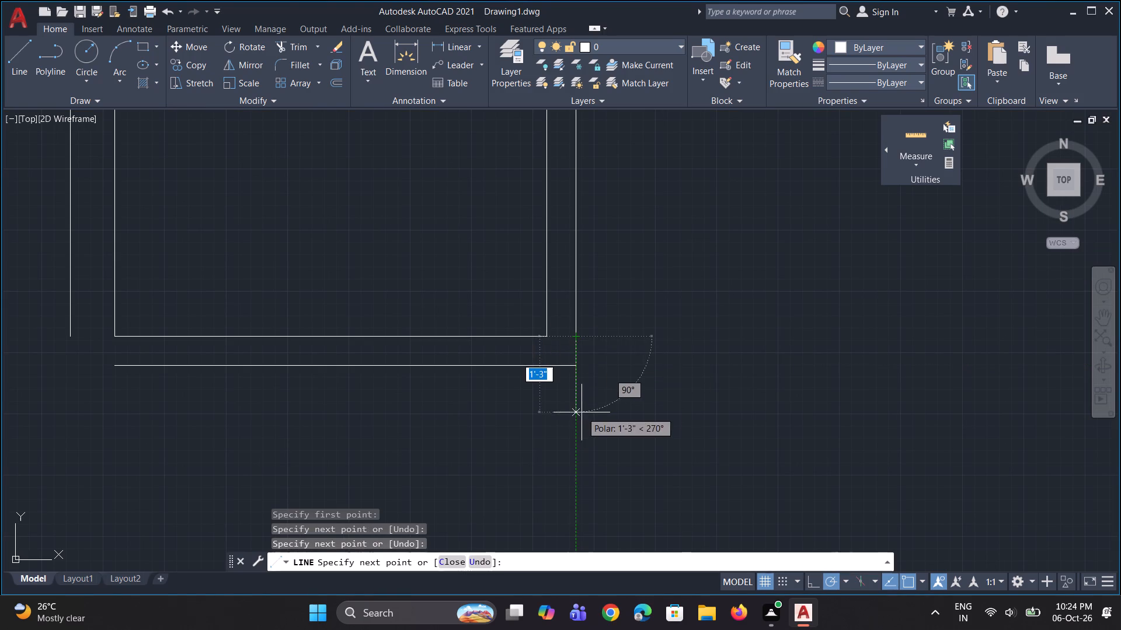
pyautogui.press('Escape')
# Close the lower room's outer bottom-left corner by drawing a 9" horizontal line and a vertical line up to the outer left wall line.
pyautogui.scroll(-3, 579, 408)
pyautogui.scroll(3, 475, 415)
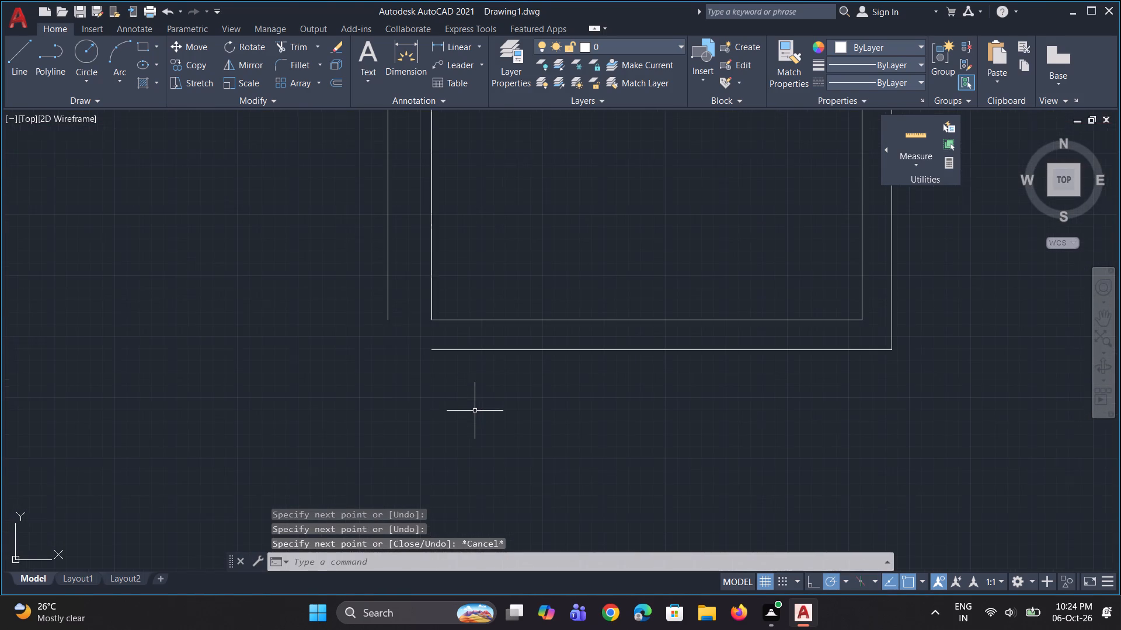
pyautogui.press('l')
pyautogui.press('space')
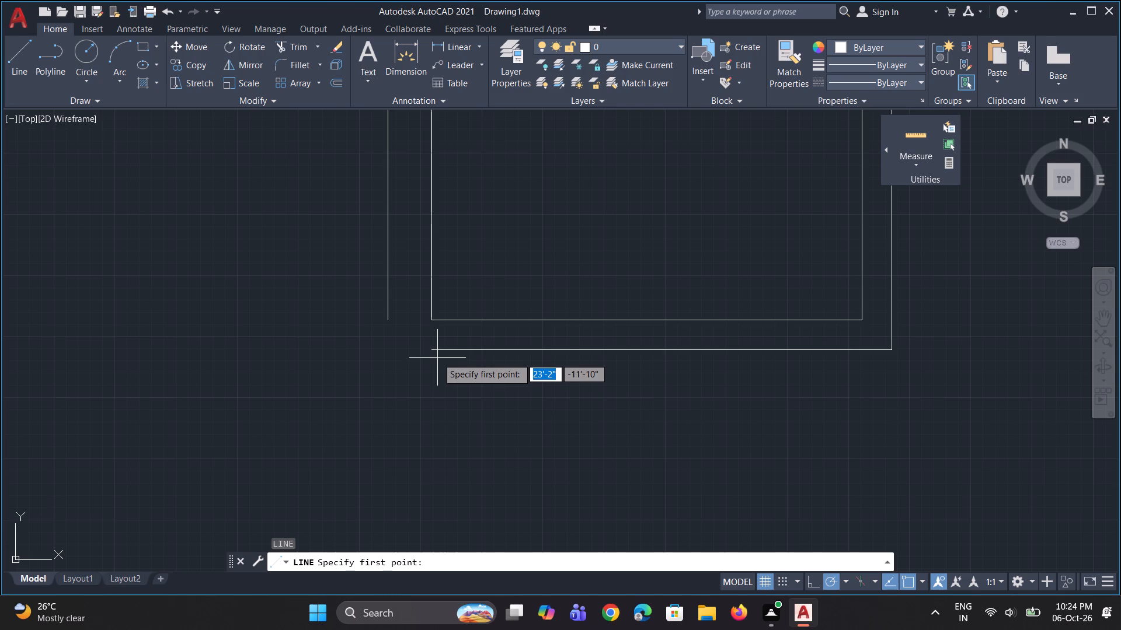
pyautogui.click(434, 352)
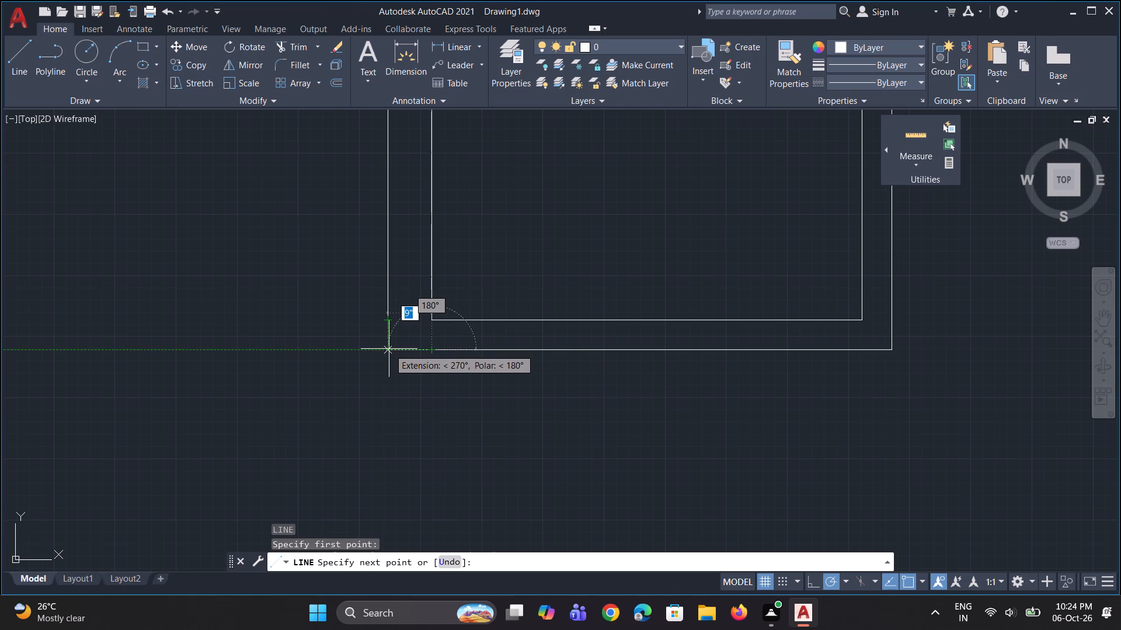
pyautogui.click(389, 349)
pyautogui.click(390, 320)
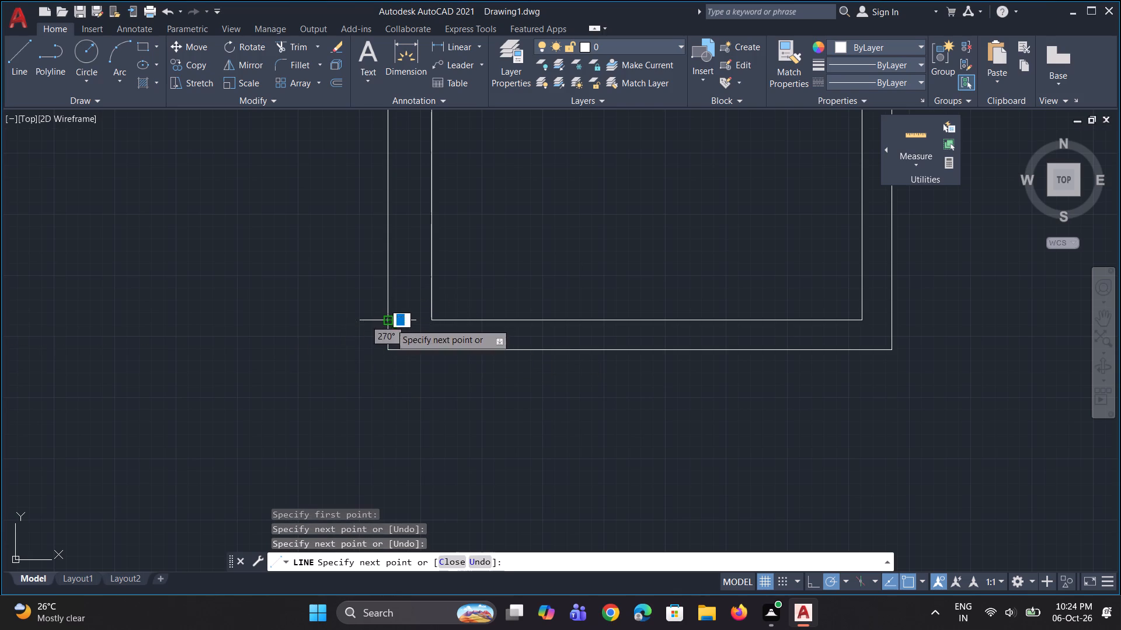
# Examine the lower room's walls and the open gap between it and the right main room's bottom-left corner.
pyautogui.press('Escape')
pyautogui.scroll(-4, 390, 373)
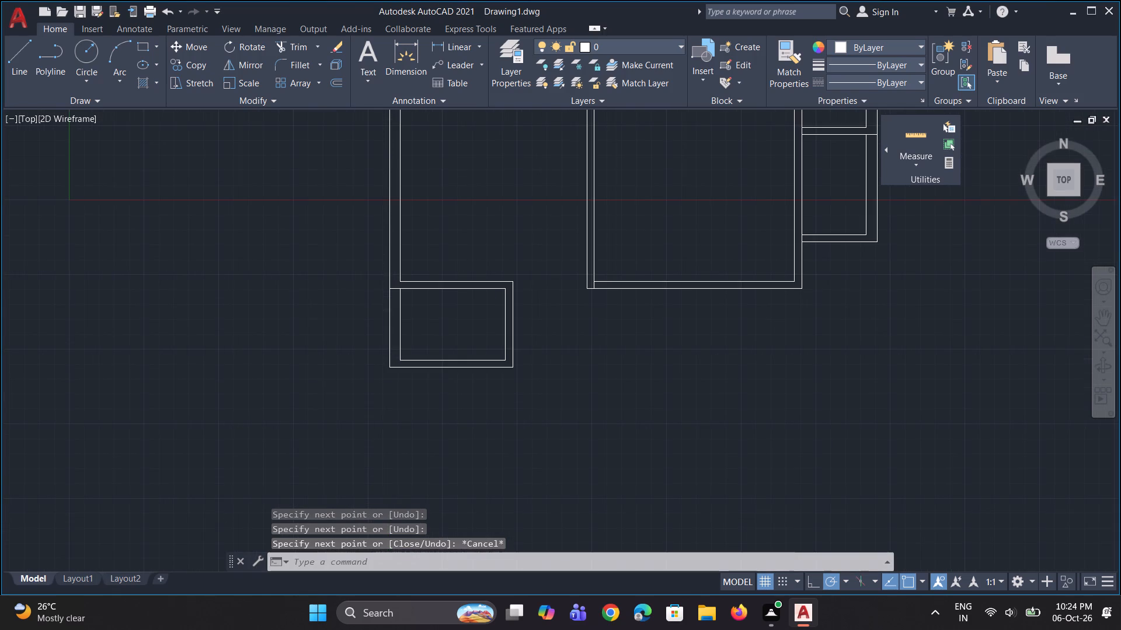
pyautogui.scroll(-2, 388, 367)
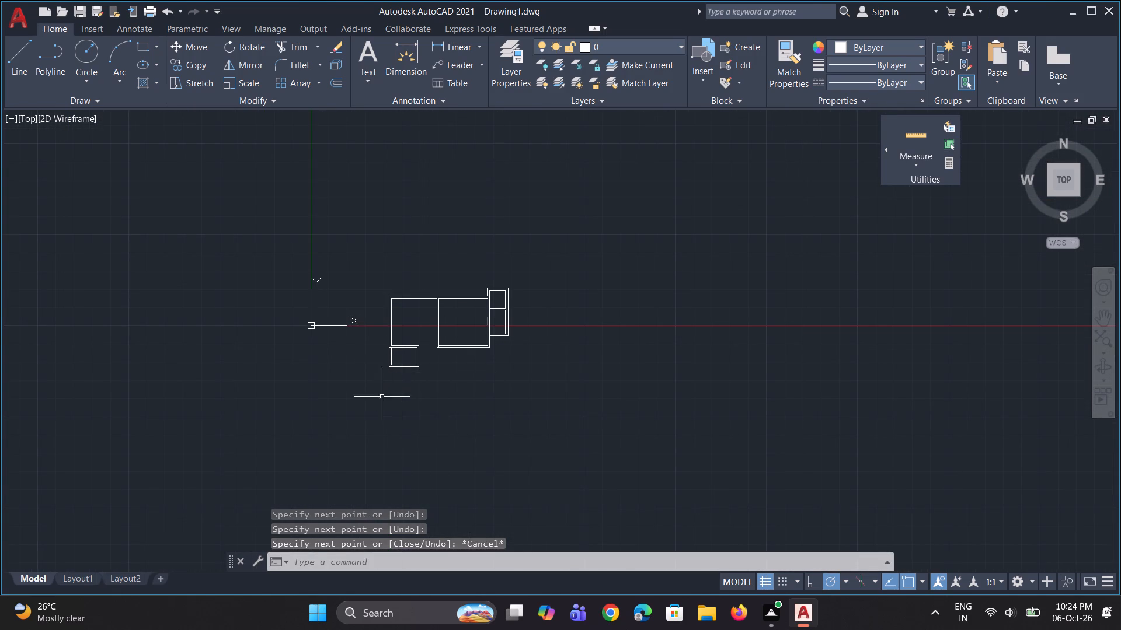
pyautogui.scroll(3, 375, 419)
pyautogui.scroll(2, 469, 206)
pyautogui.scroll(-3, 428, 240)
pyautogui.scroll(-1, 363, 304)
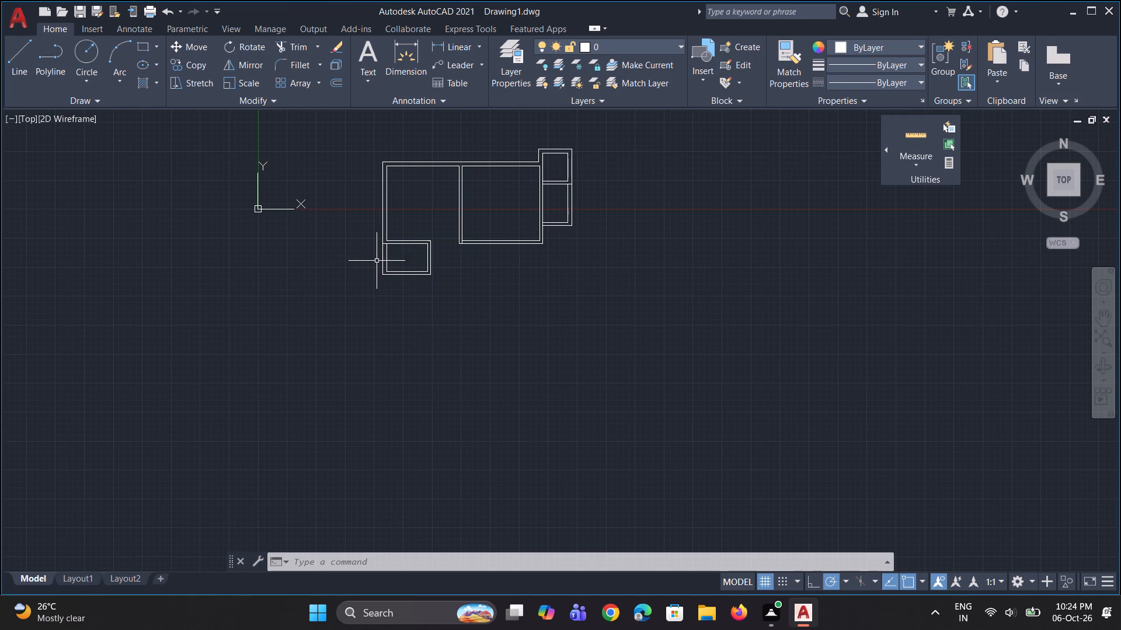
pyautogui.scroll(1, 445, 292)
pyautogui.scroll(-3, 410, 303)
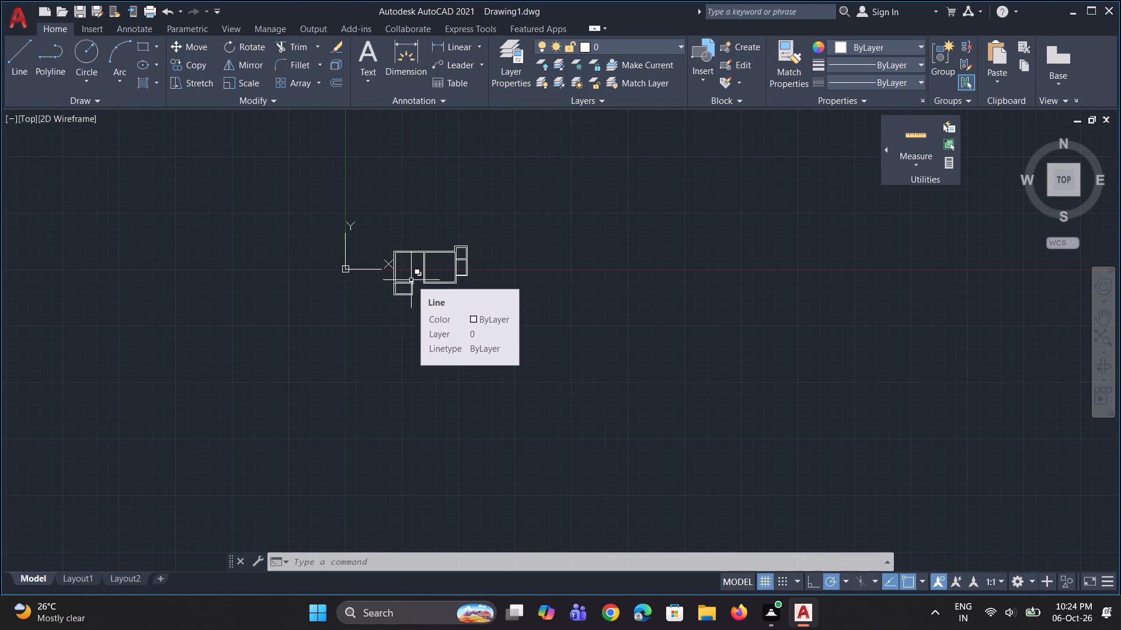
pyautogui.scroll(4, 411, 281)
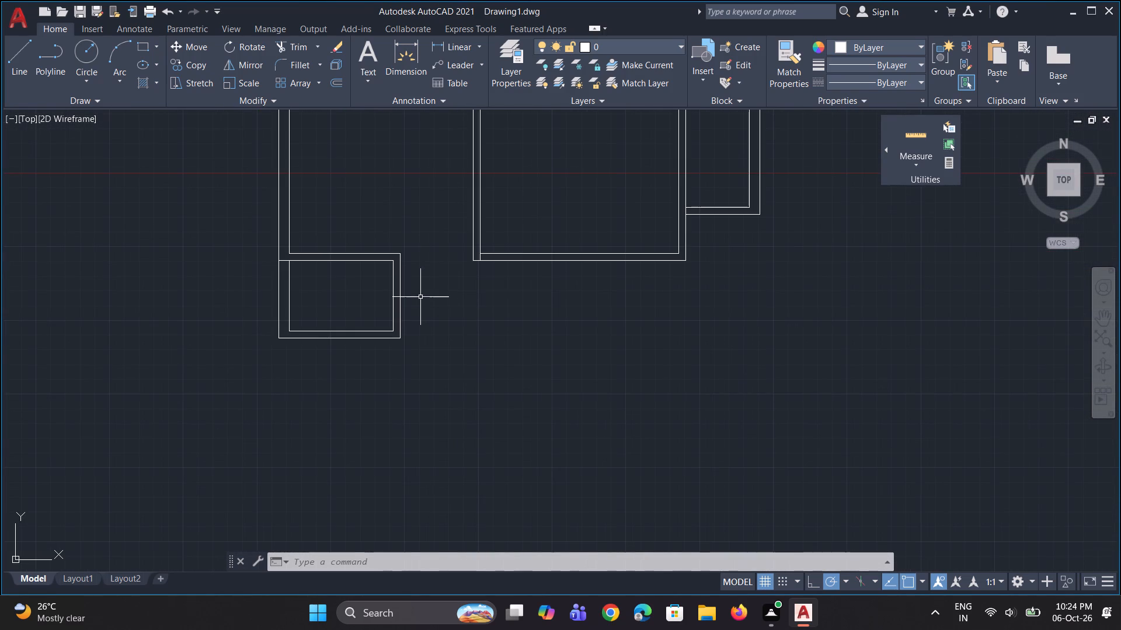
pyautogui.scroll(-1, 414, 298)
pyautogui.scroll(2, 412, 286)
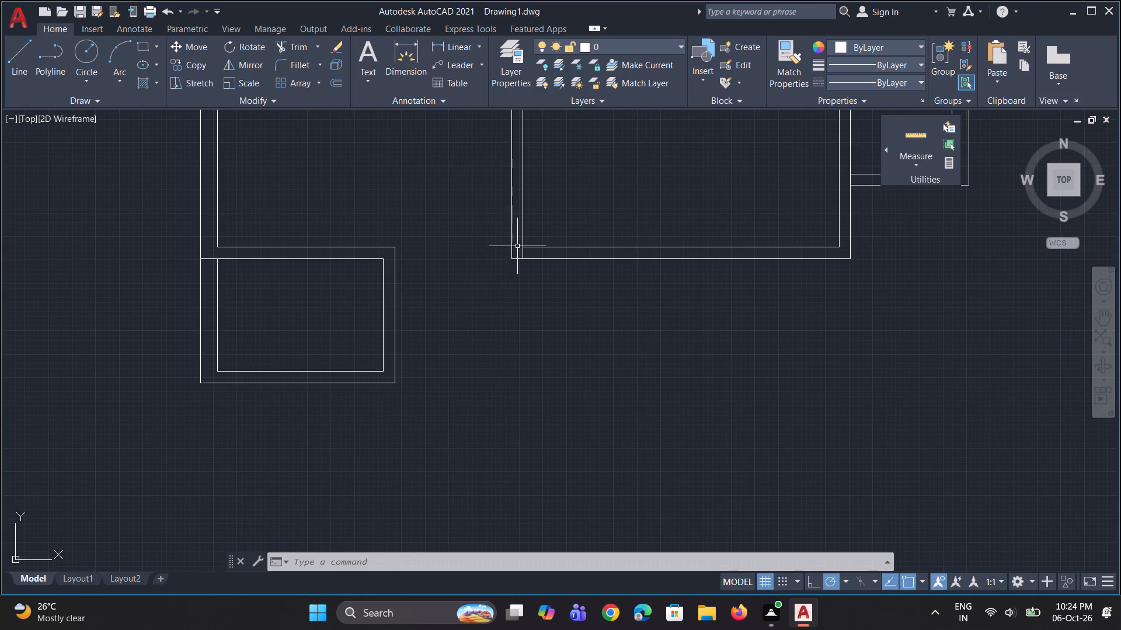
pyautogui.scroll(-3, 364, 349)
pyautogui.scroll(1, 365, 337)
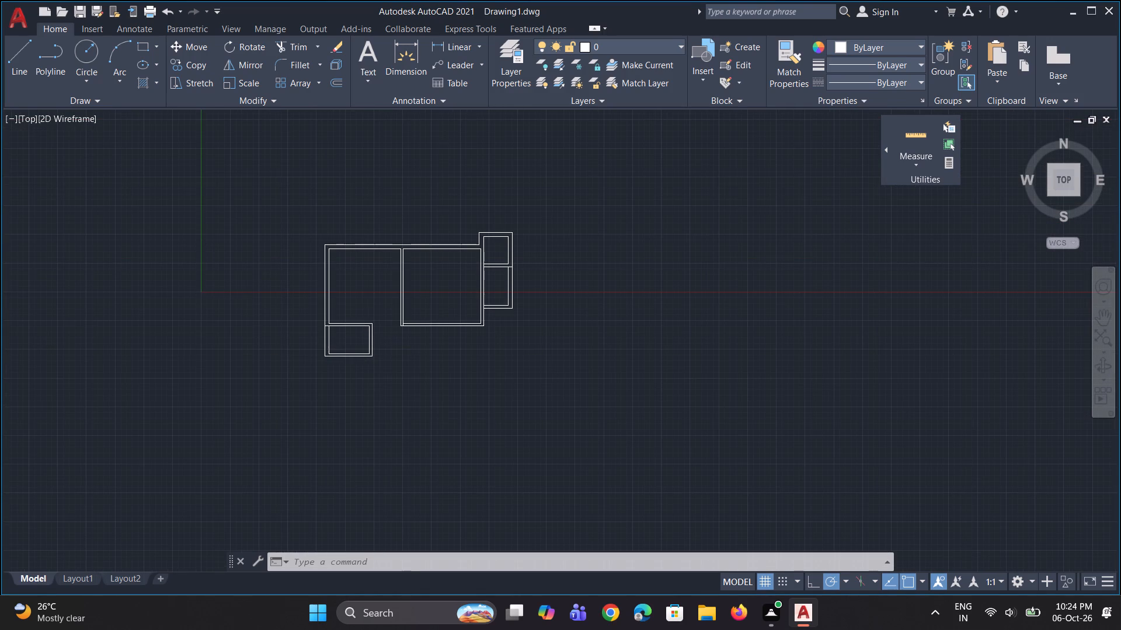
pyautogui.scroll(2, 369, 332)
pyautogui.scroll(1, 478, 293)
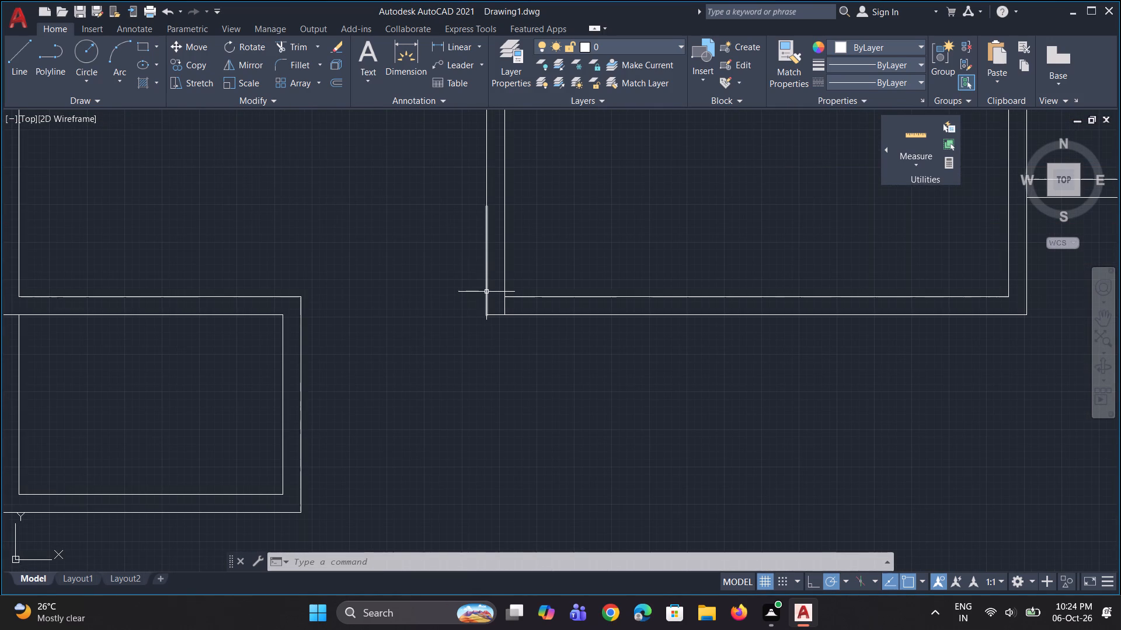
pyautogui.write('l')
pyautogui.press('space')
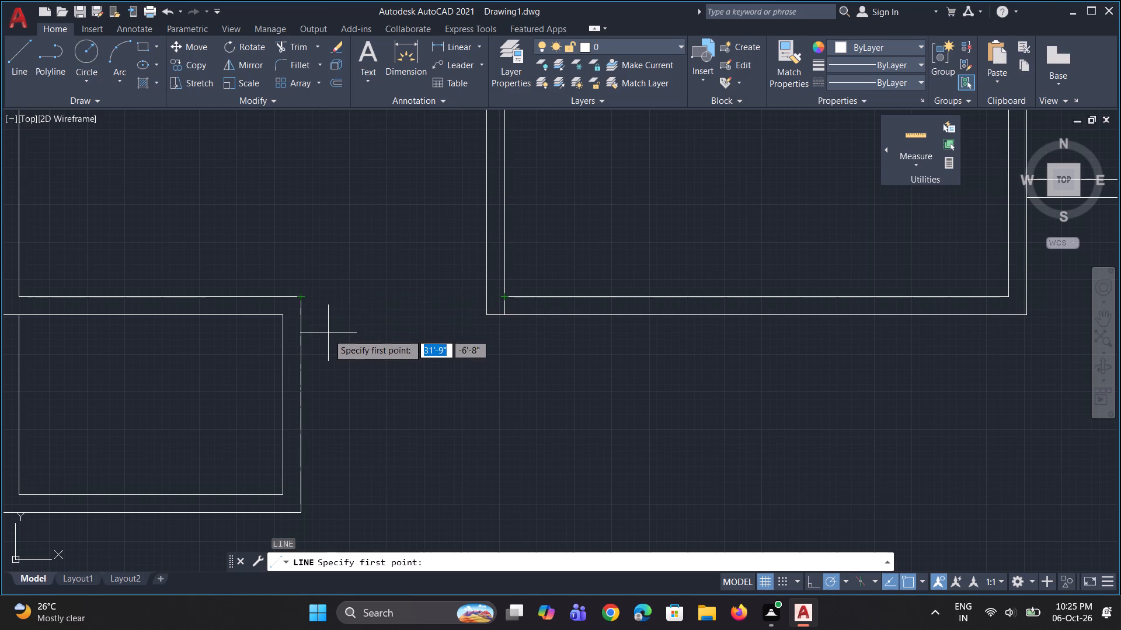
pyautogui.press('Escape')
# Draw a line from a point 13' right of the lower room's outer bottom-left corner back to its outer bottom-right corner.
pyautogui.scroll(-2, 315, 344)
pyautogui.scroll(2, 293, 422)
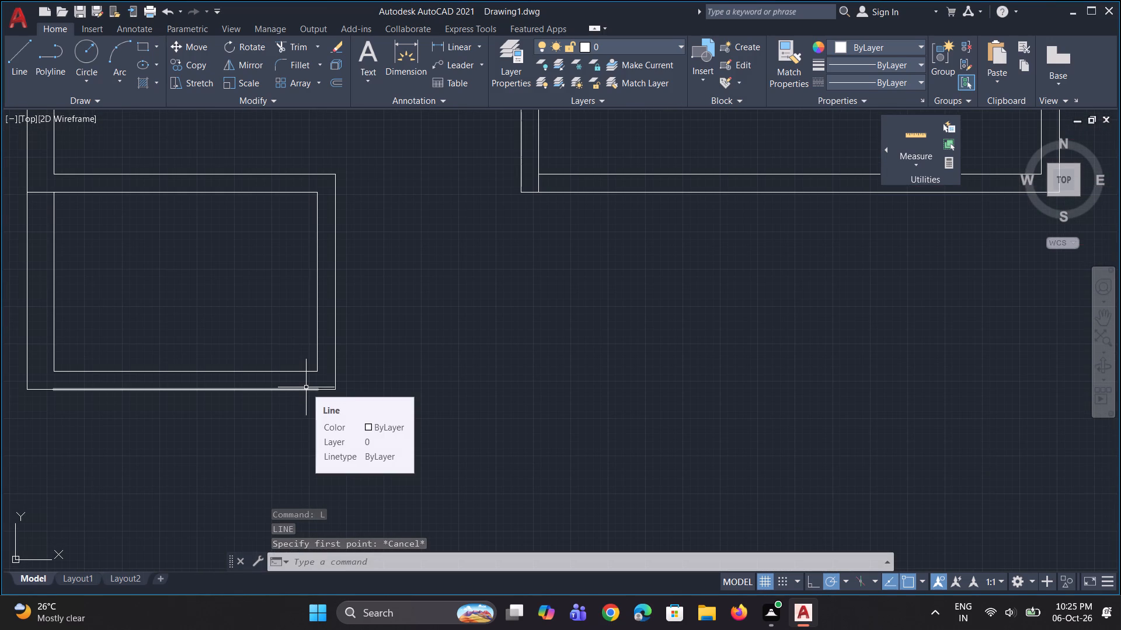
pyautogui.write('l')
pyautogui.press('space')
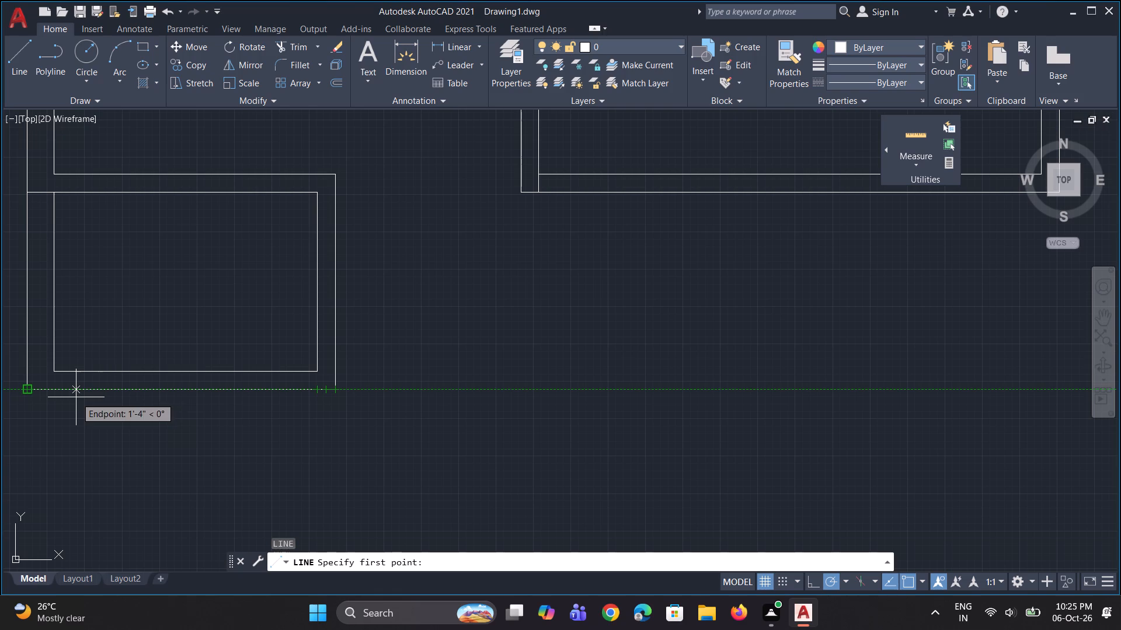
pyautogui.press('1')
pyautogui.press('3')
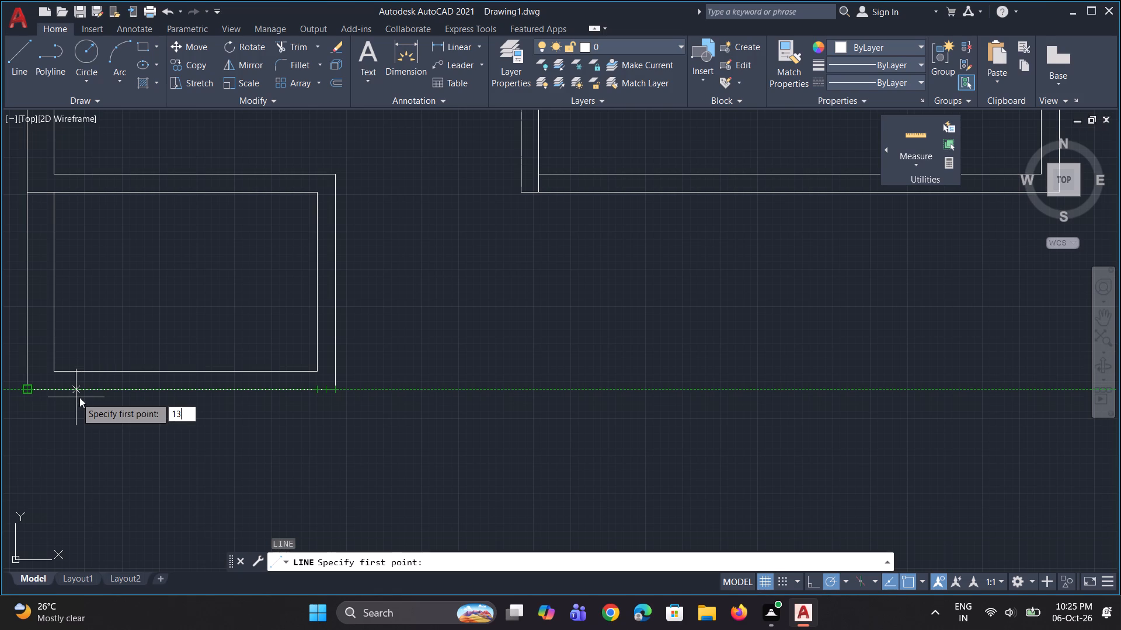
pyautogui.press("'")
pyautogui.press('Return')
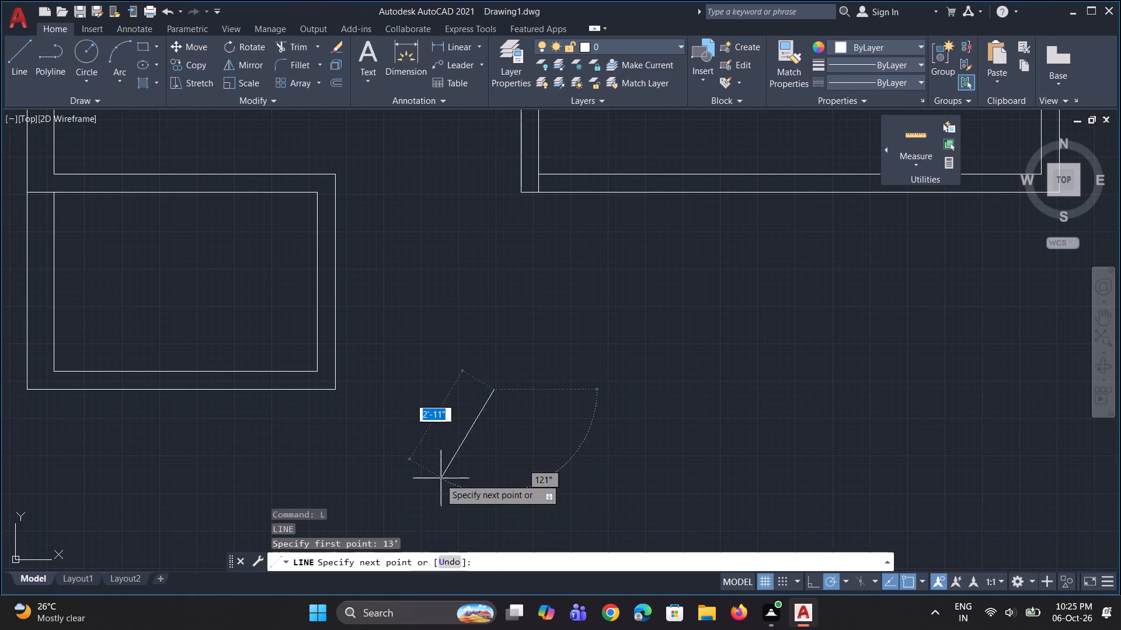
pyautogui.scroll(-2, 488, 484)
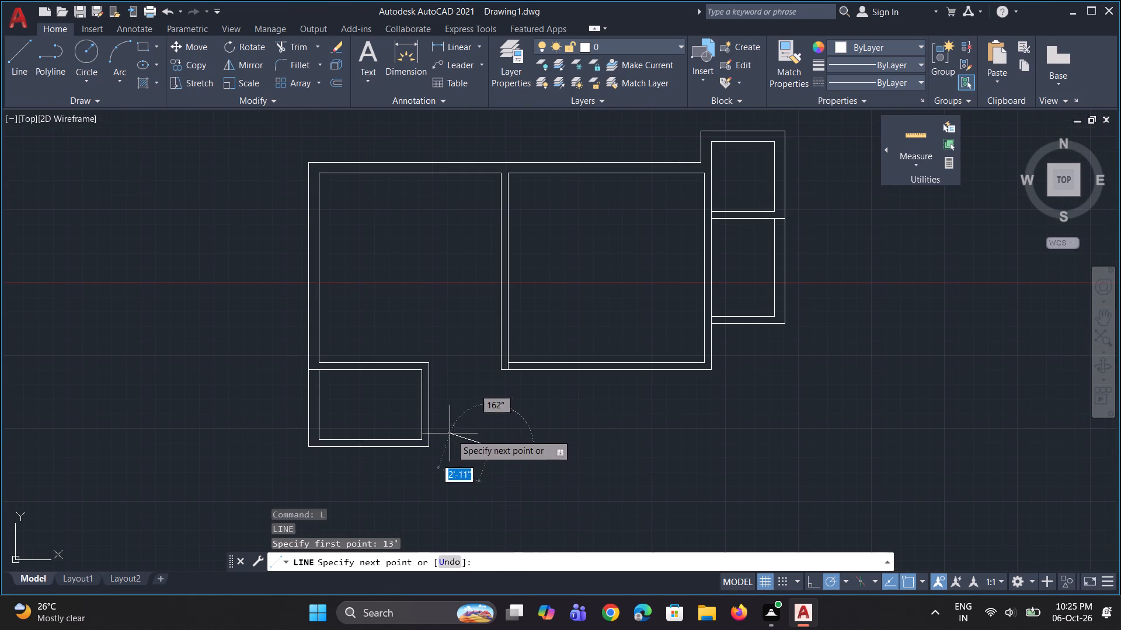
pyautogui.scroll(2, 436, 433)
pyautogui.click(418, 467)
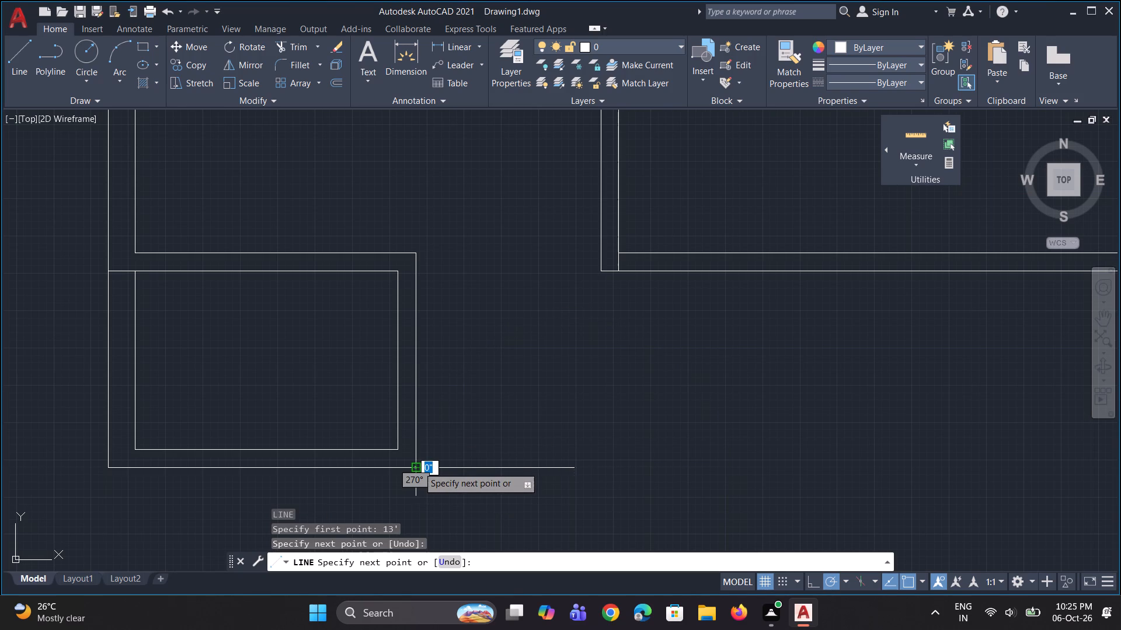
pyautogui.press('Escape')
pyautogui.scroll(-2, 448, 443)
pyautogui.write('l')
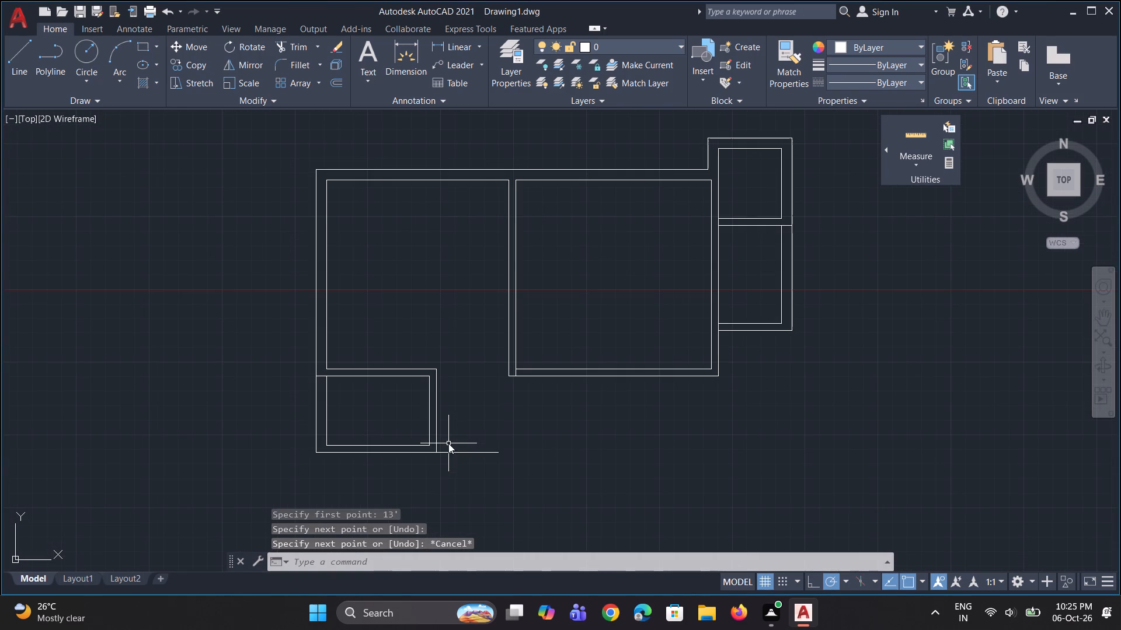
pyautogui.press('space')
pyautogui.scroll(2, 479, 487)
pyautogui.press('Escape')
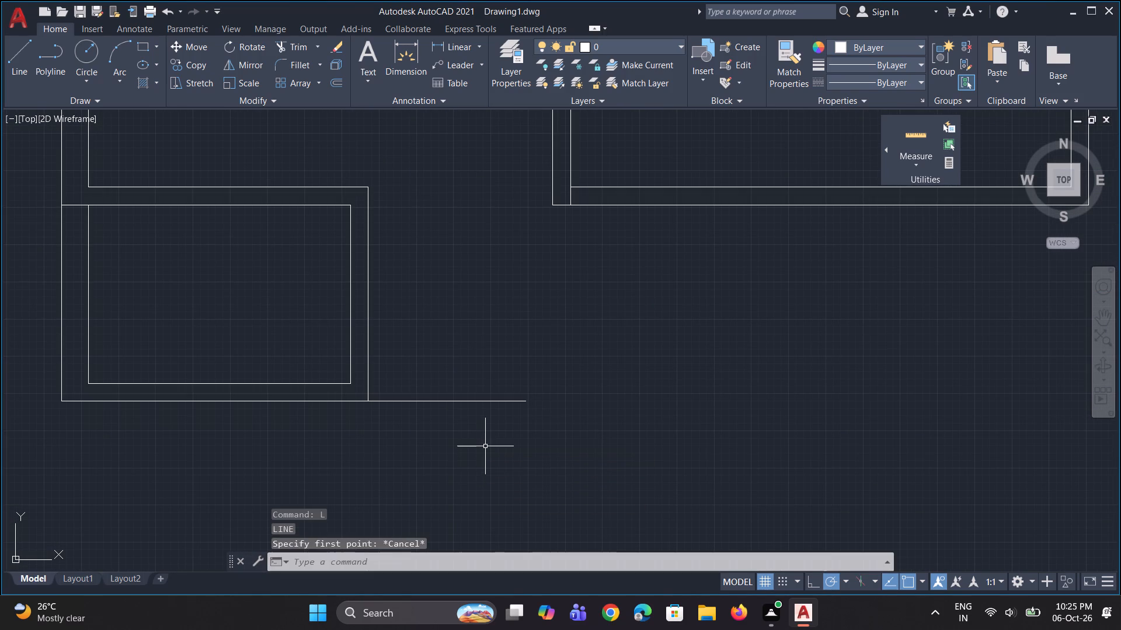
# Offset the bottom wall extension, the lower room's outer bottom line and the short corner segment downward by 6".
pyautogui.press('o')
pyautogui.press('space')
pyautogui.write('6"')
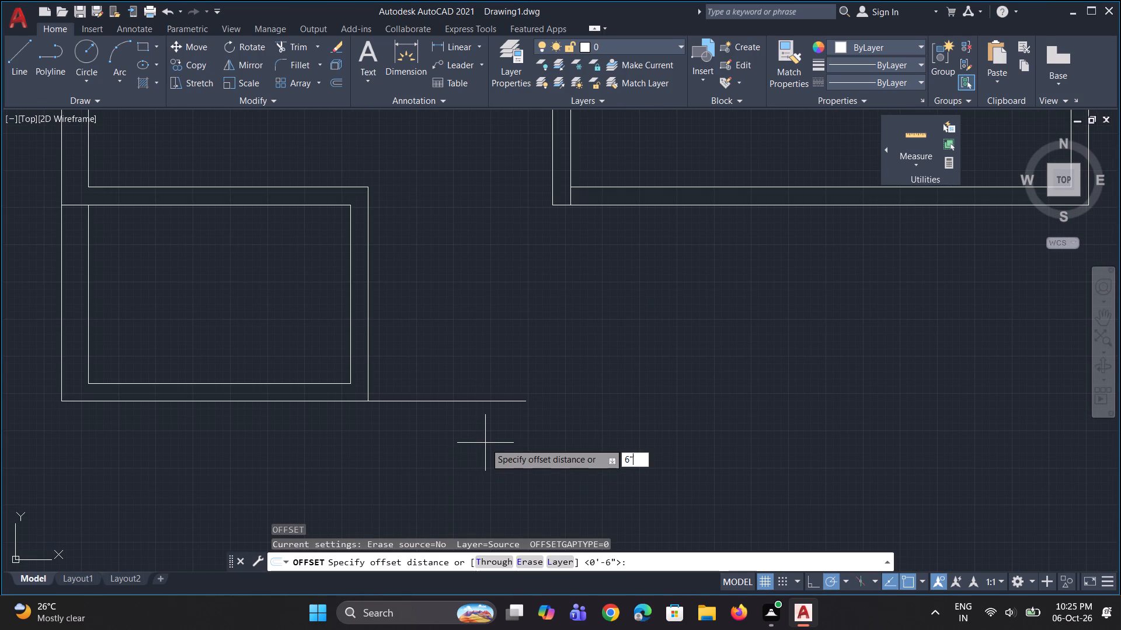
pyautogui.press('Return')
pyautogui.click(448, 401)
pyautogui.click(438, 428)
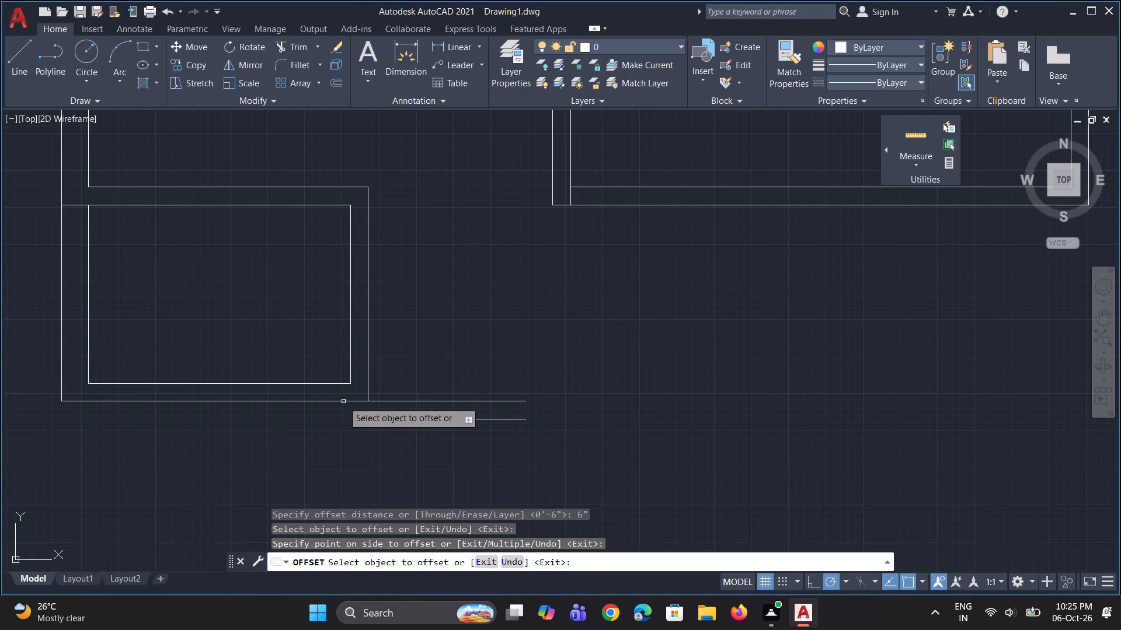
pyautogui.click(343, 403)
pyautogui.click(343, 425)
pyautogui.scroll(1, 358, 424)
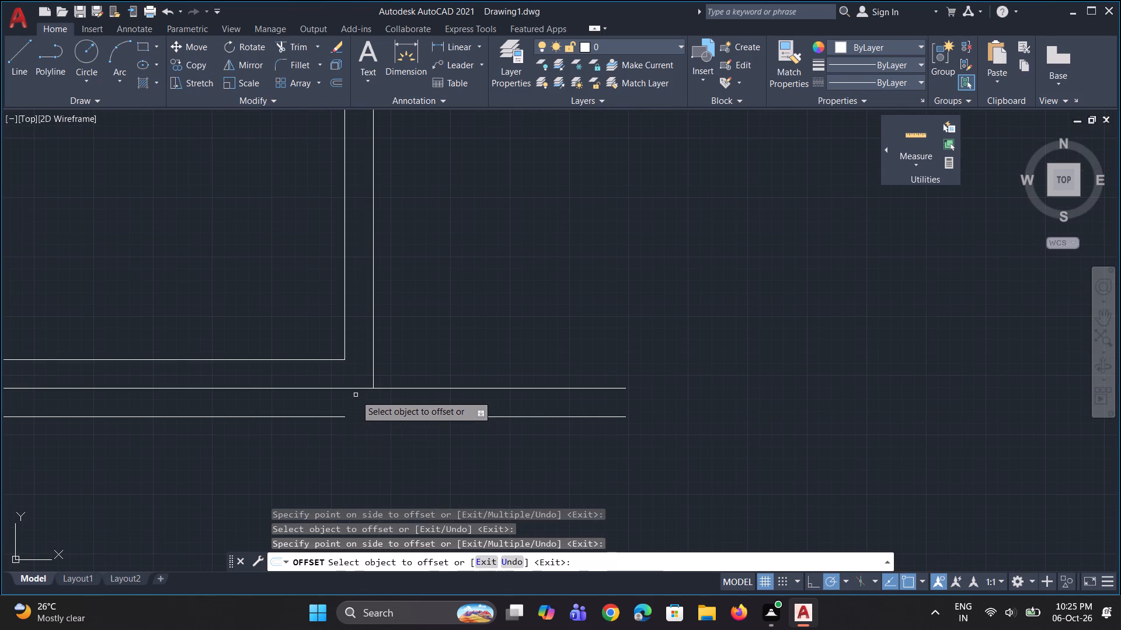
pyautogui.click(364, 388)
pyautogui.click(362, 402)
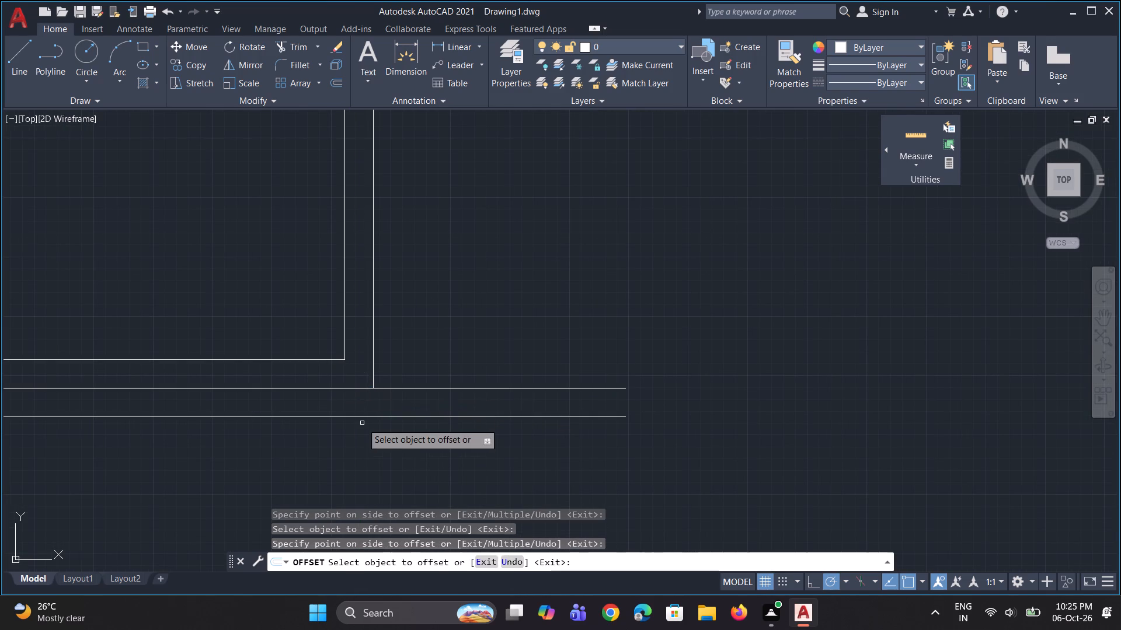
pyautogui.scroll(-3, 365, 437)
pyautogui.press('Escape')
# From the offset line below the lower room's inner bottom-left corner, draw a line 11' down and 13' to the right.
pyautogui.press('l')
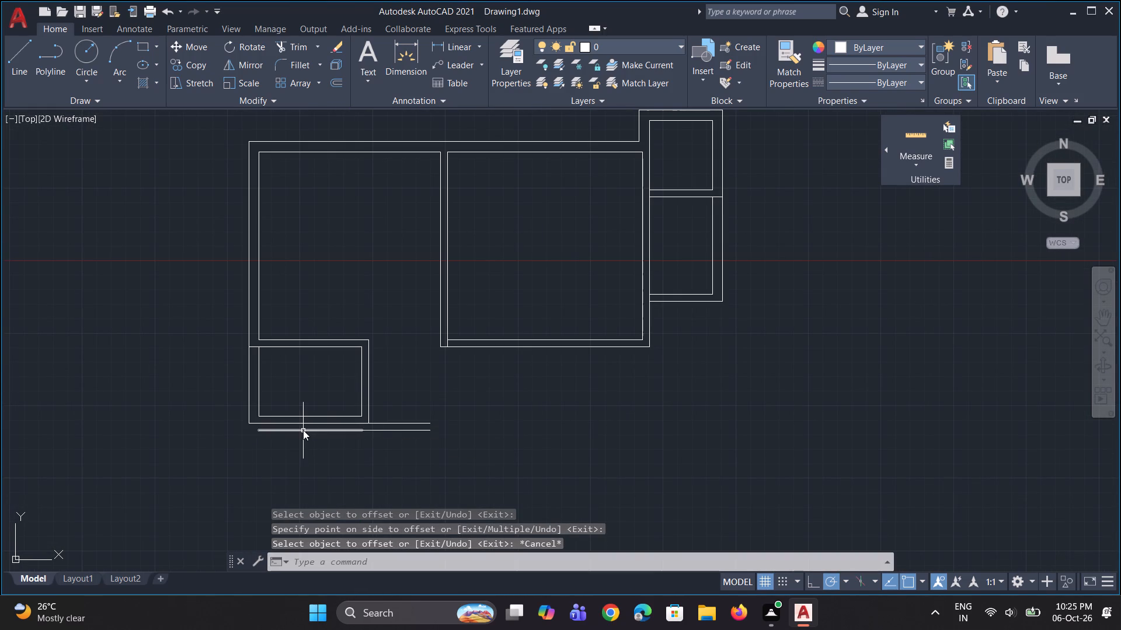
pyautogui.press('space')
pyautogui.scroll(2, 247, 443)
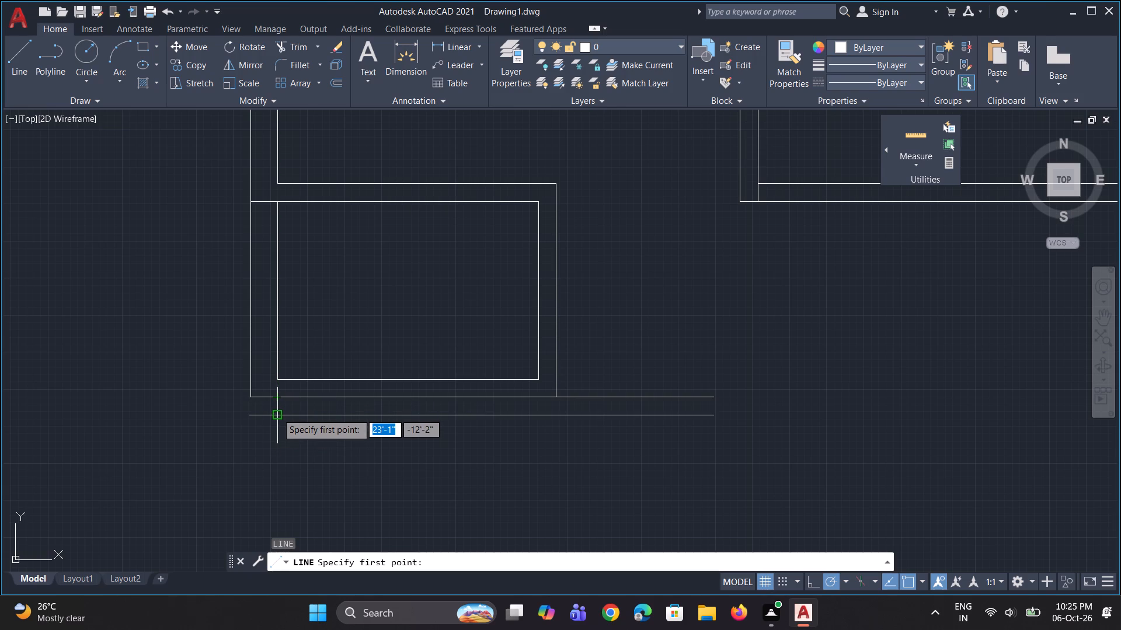
pyautogui.click(277, 413)
pyautogui.scroll(-2, 283, 466)
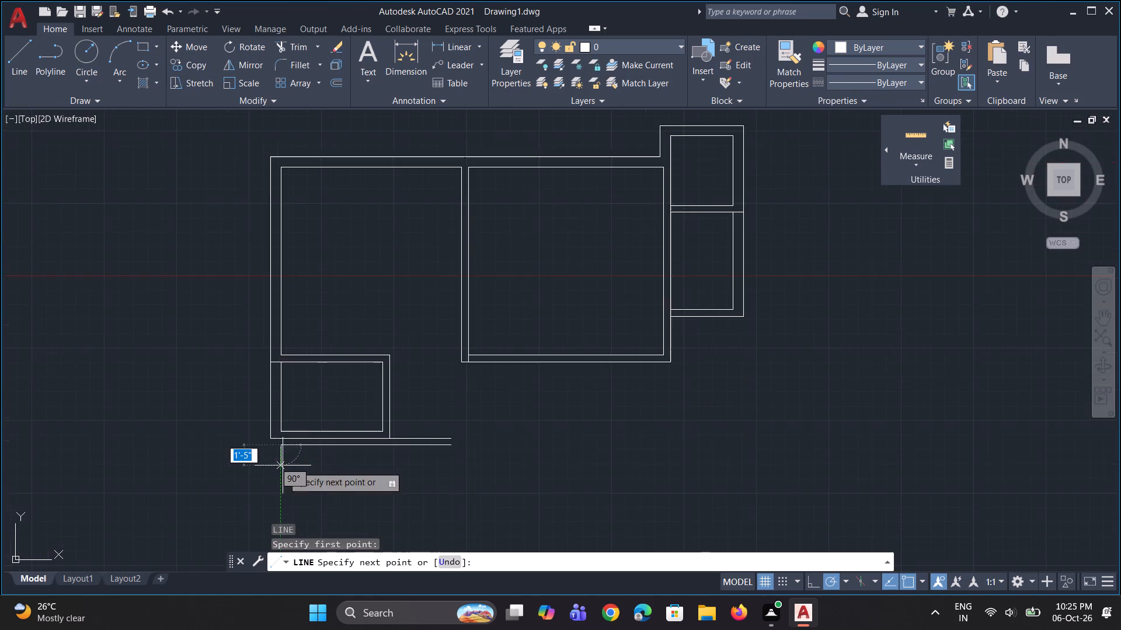
pyautogui.scroll(-5, 283, 466)
pyautogui.scroll(4, 287, 501)
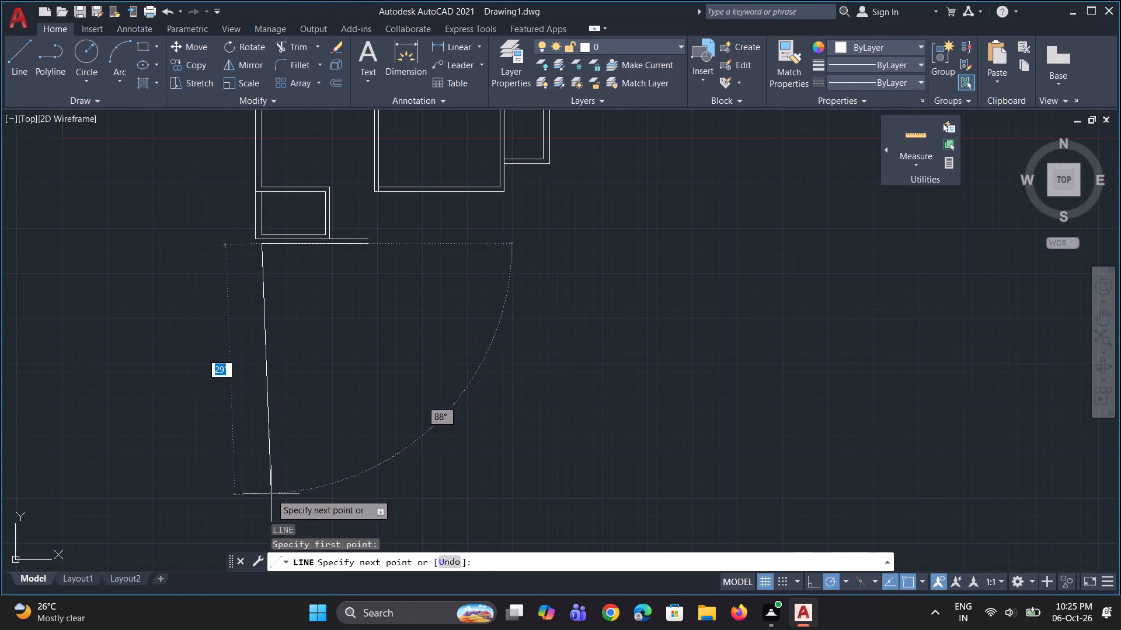
pyautogui.write('11')
pyautogui.press("'")
pyautogui.press('Return')
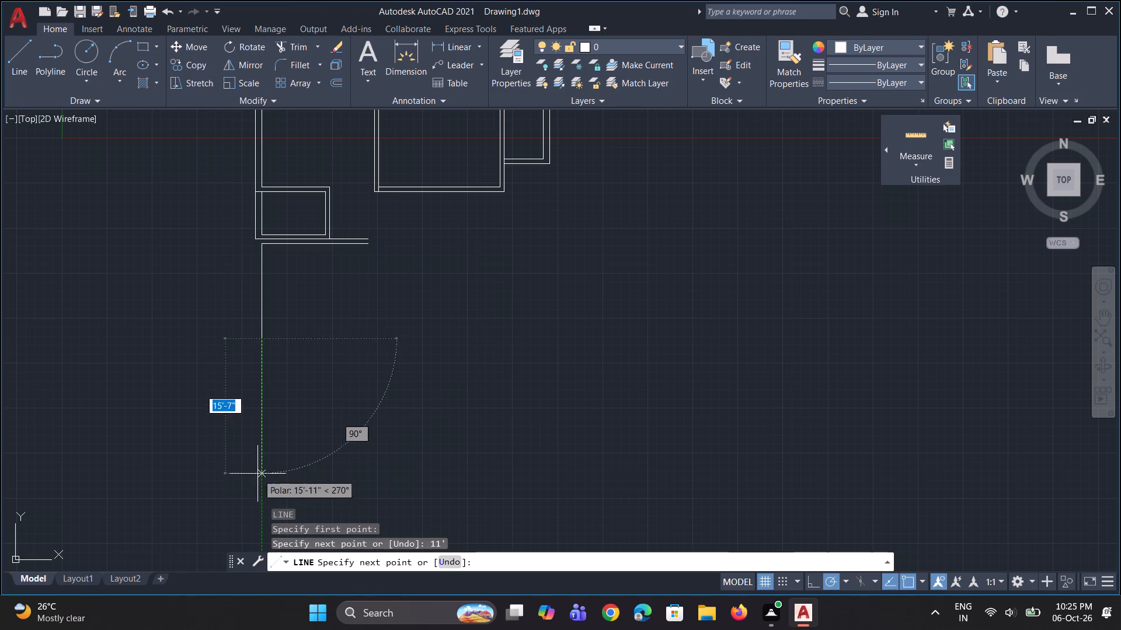
pyautogui.scroll(1, 351, 333)
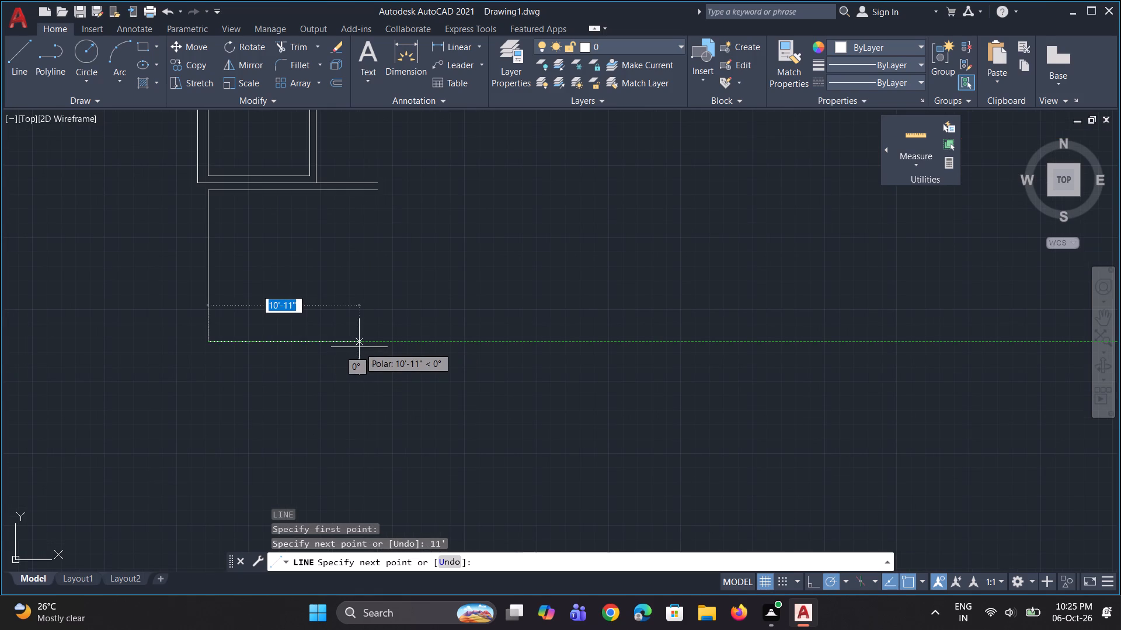
pyautogui.press('1')
pyautogui.write("3'")
pyautogui.press('Return')
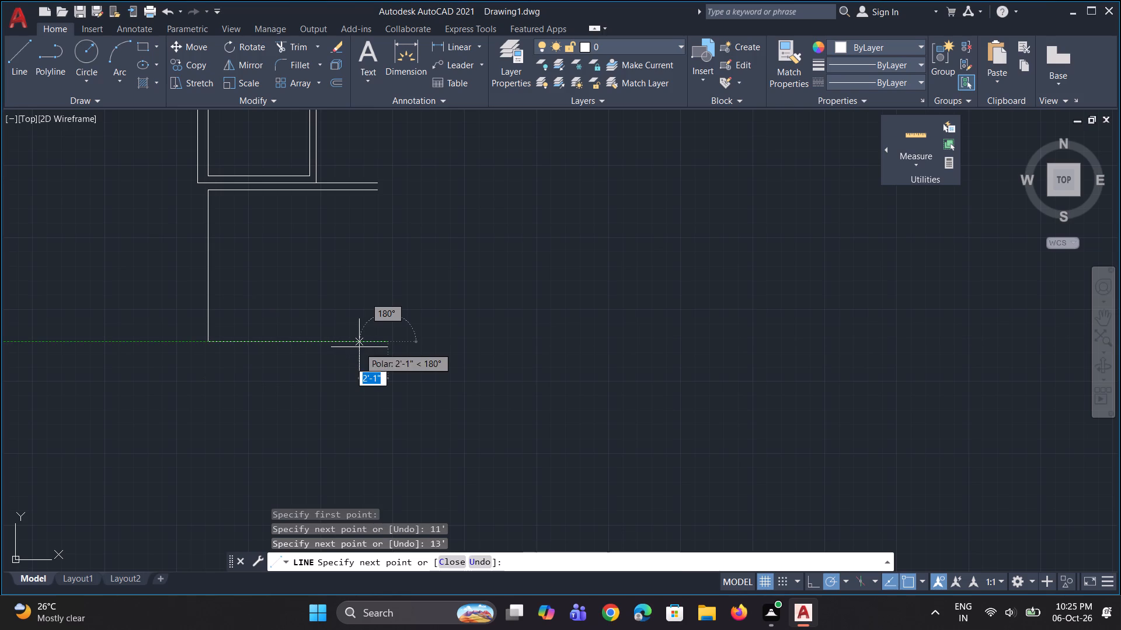
# Close the new room with a vertical line up to the offset line's level and a horizontal line back to its end.
pyautogui.scroll(2, 380, 295)
pyautogui.scroll(-2, 391, 295)
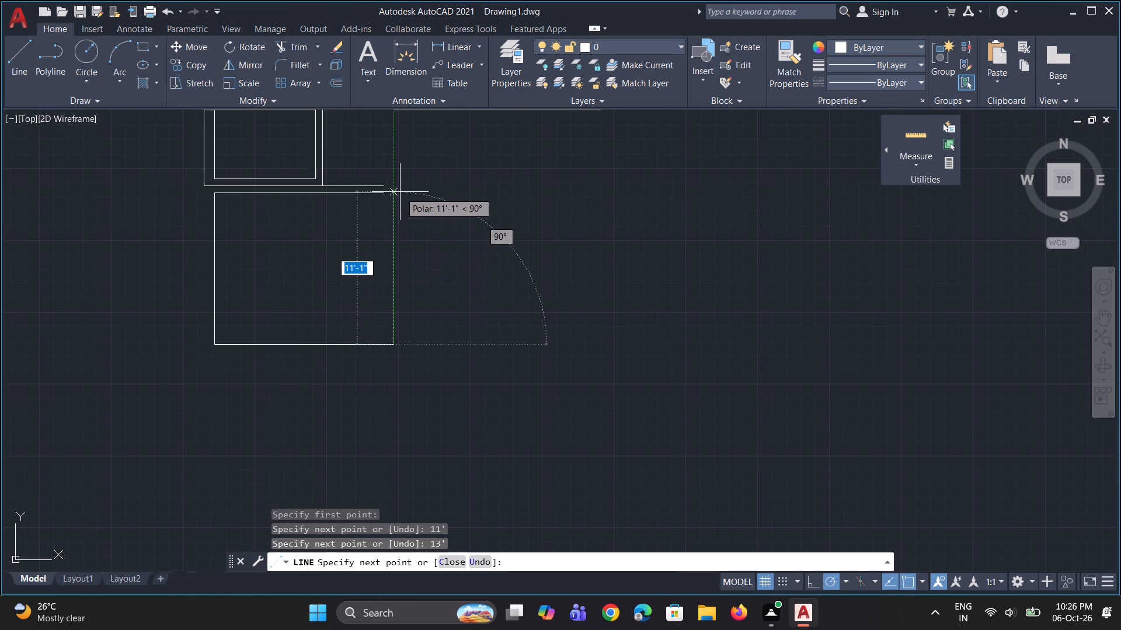
pyautogui.scroll(1, 398, 190)
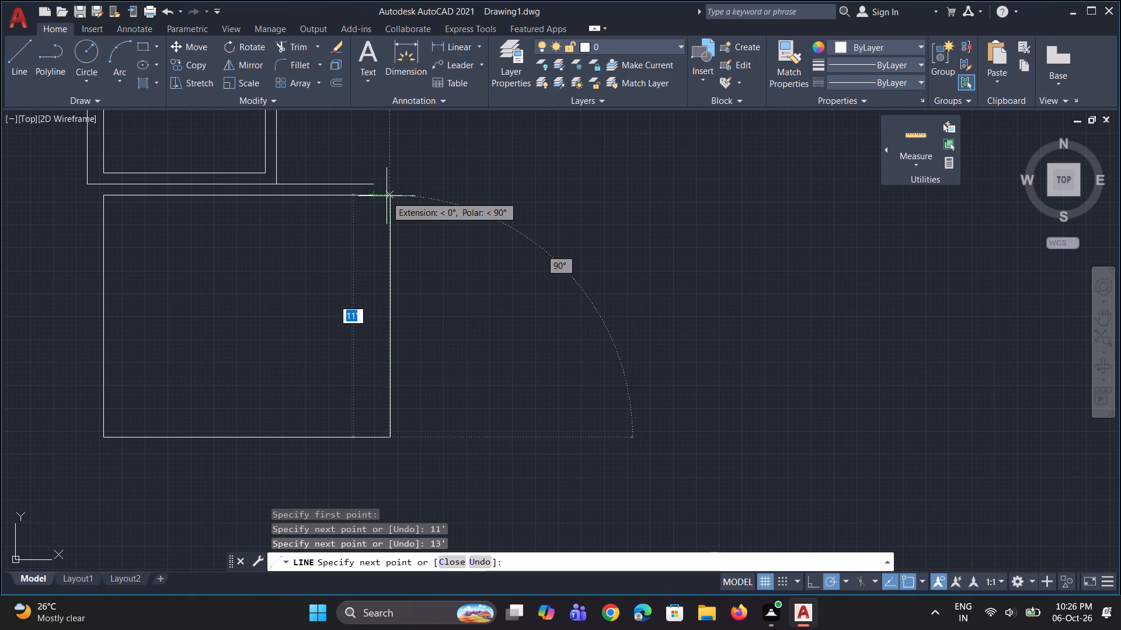
pyautogui.click(389, 195)
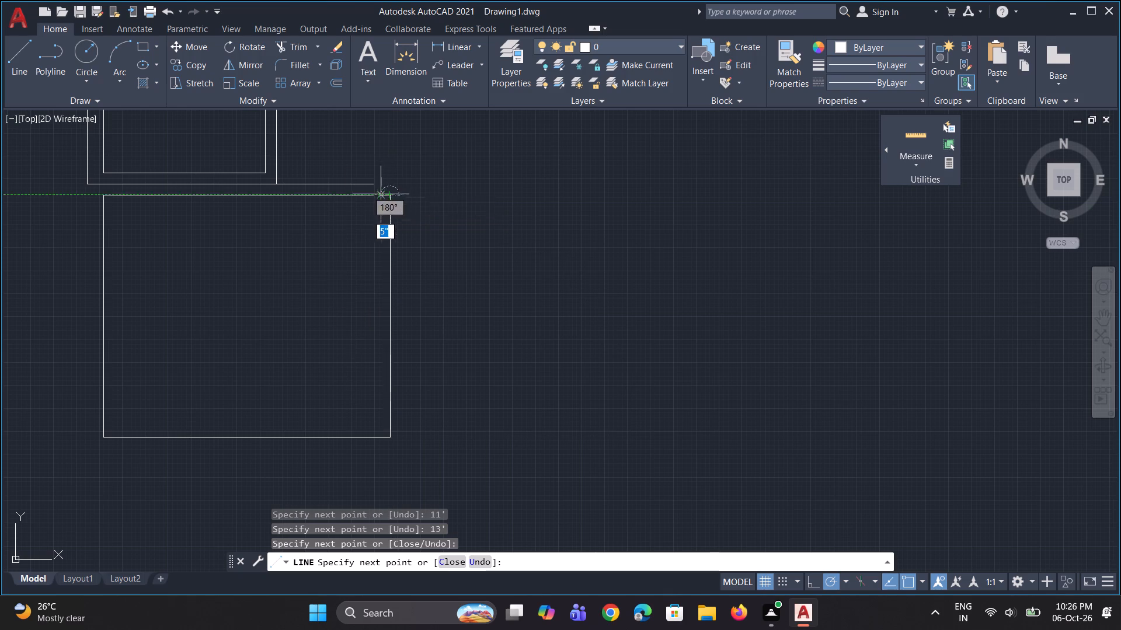
pyautogui.click(377, 197)
pyautogui.press('Escape')
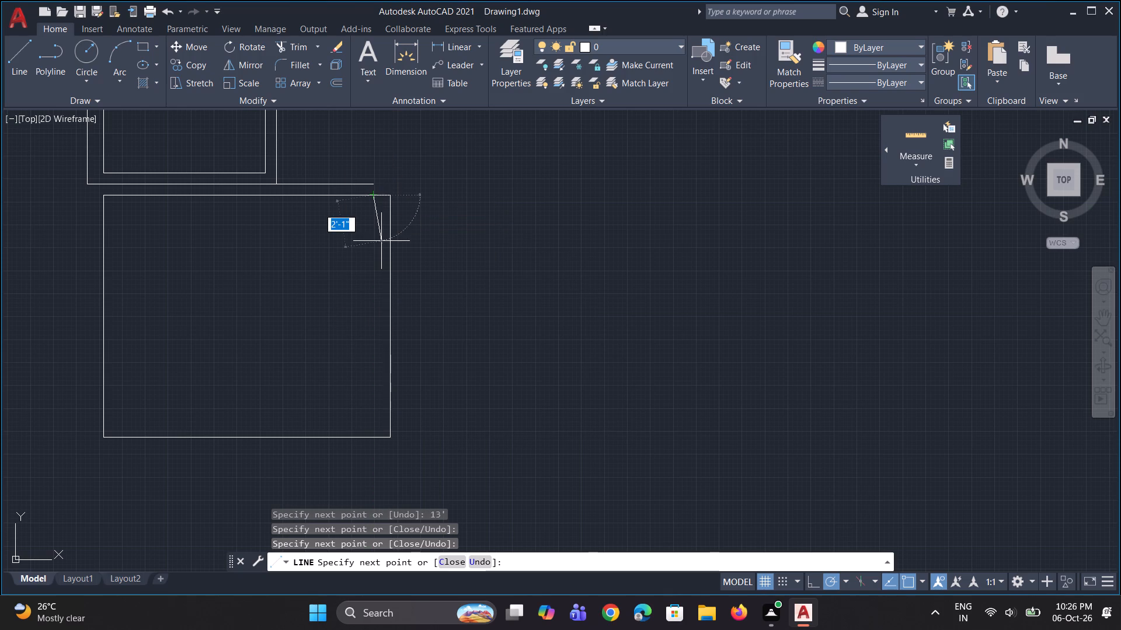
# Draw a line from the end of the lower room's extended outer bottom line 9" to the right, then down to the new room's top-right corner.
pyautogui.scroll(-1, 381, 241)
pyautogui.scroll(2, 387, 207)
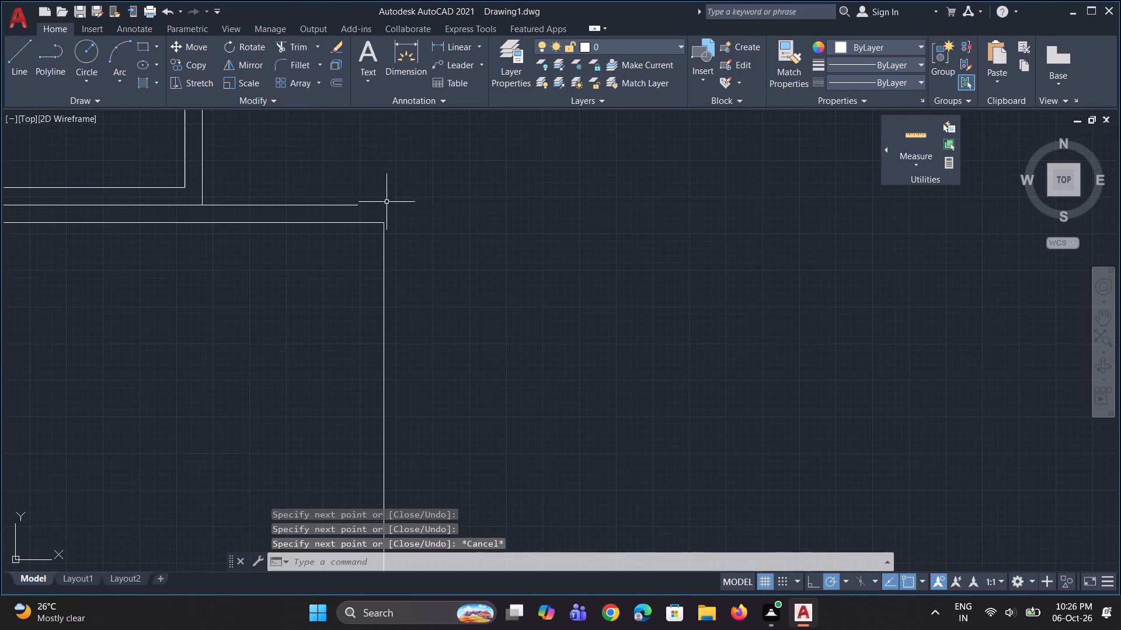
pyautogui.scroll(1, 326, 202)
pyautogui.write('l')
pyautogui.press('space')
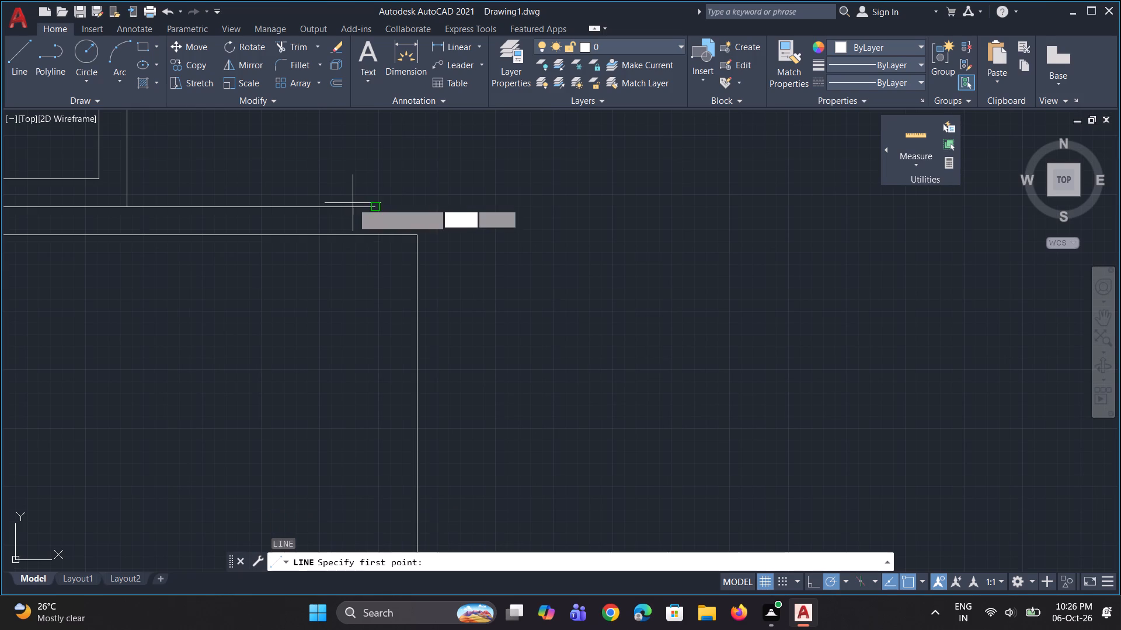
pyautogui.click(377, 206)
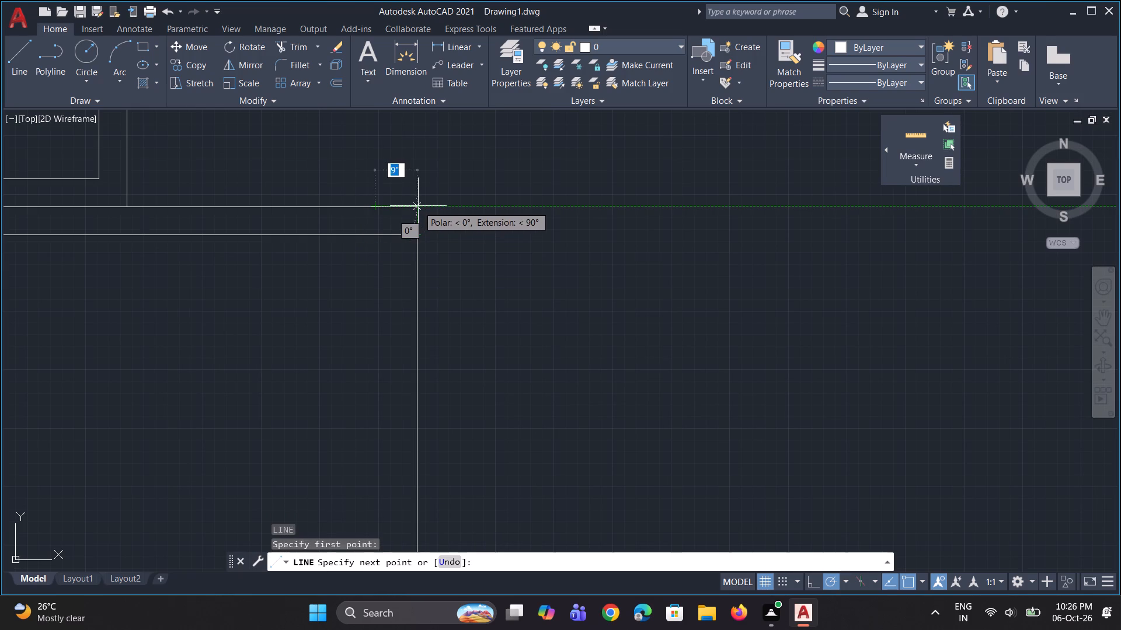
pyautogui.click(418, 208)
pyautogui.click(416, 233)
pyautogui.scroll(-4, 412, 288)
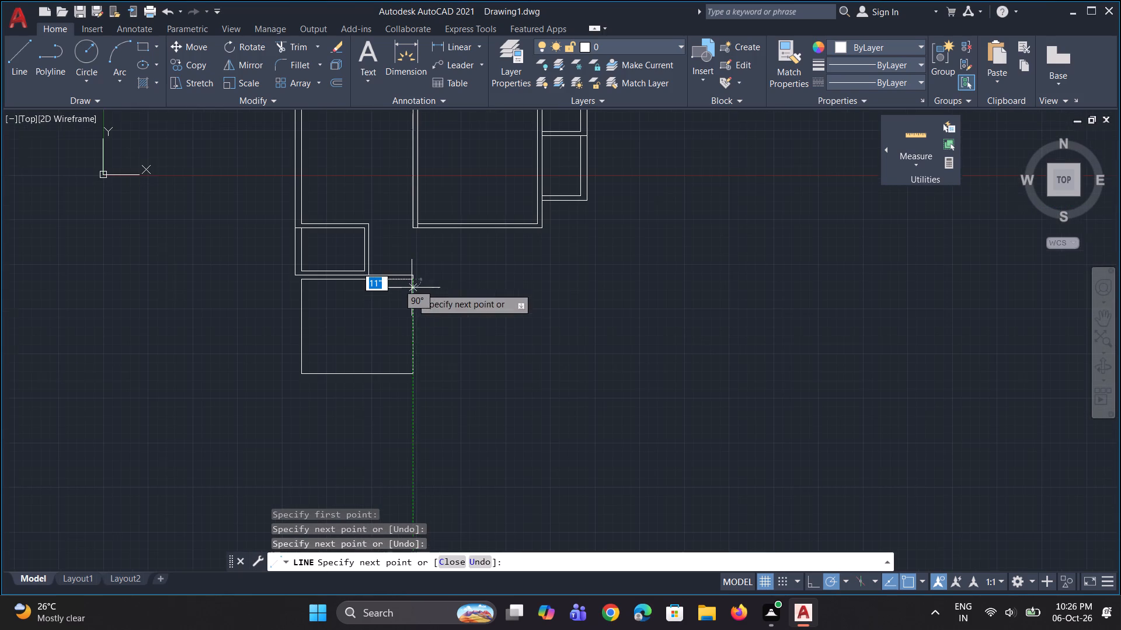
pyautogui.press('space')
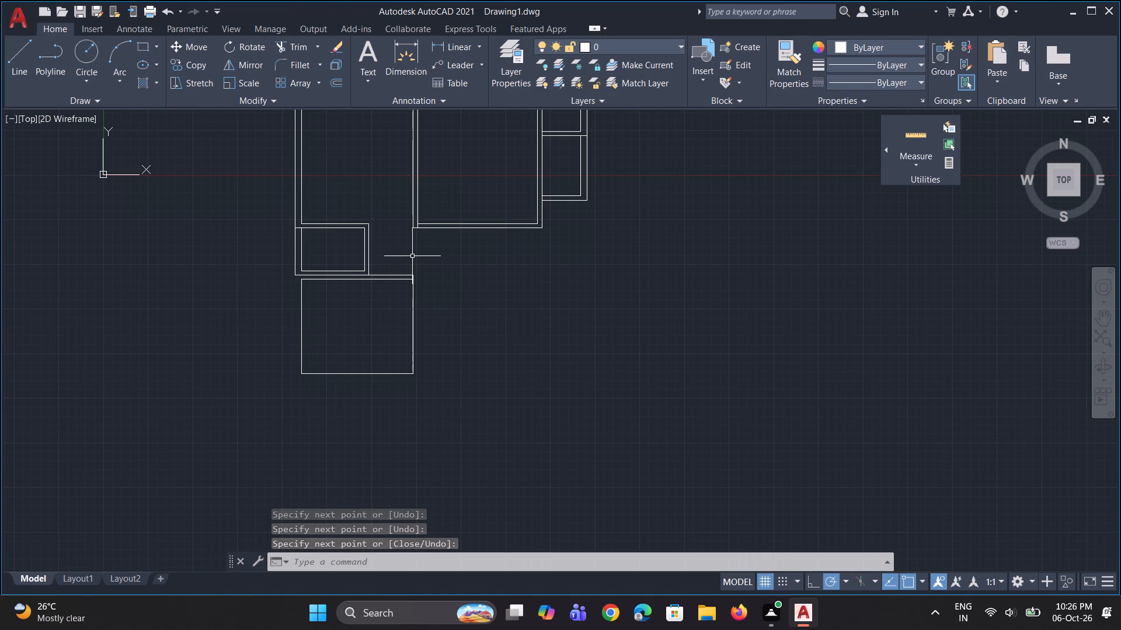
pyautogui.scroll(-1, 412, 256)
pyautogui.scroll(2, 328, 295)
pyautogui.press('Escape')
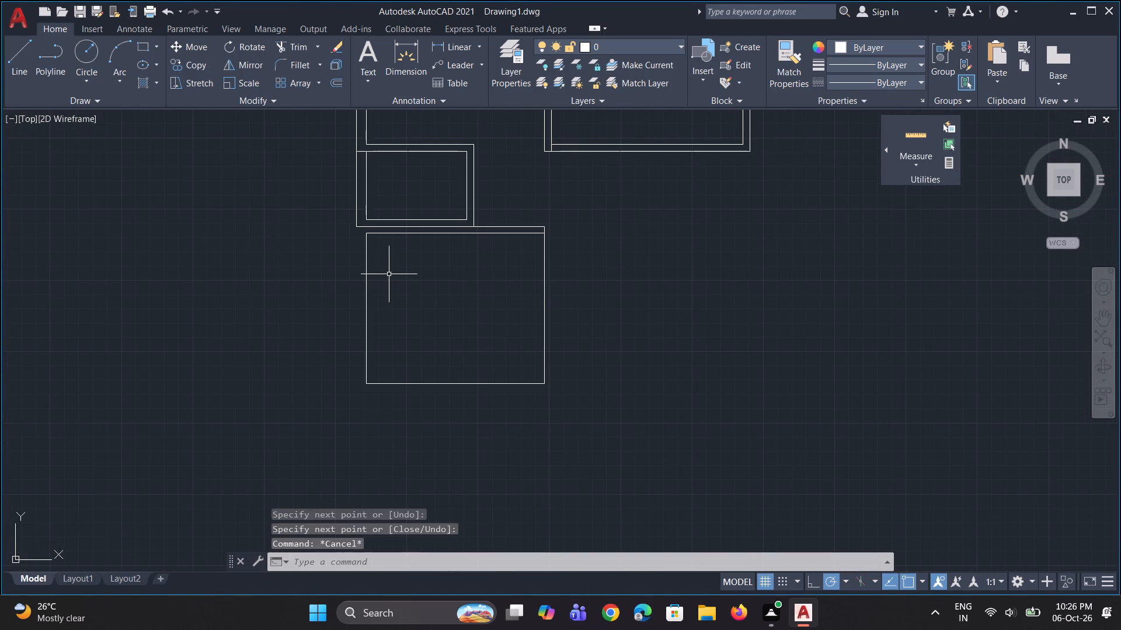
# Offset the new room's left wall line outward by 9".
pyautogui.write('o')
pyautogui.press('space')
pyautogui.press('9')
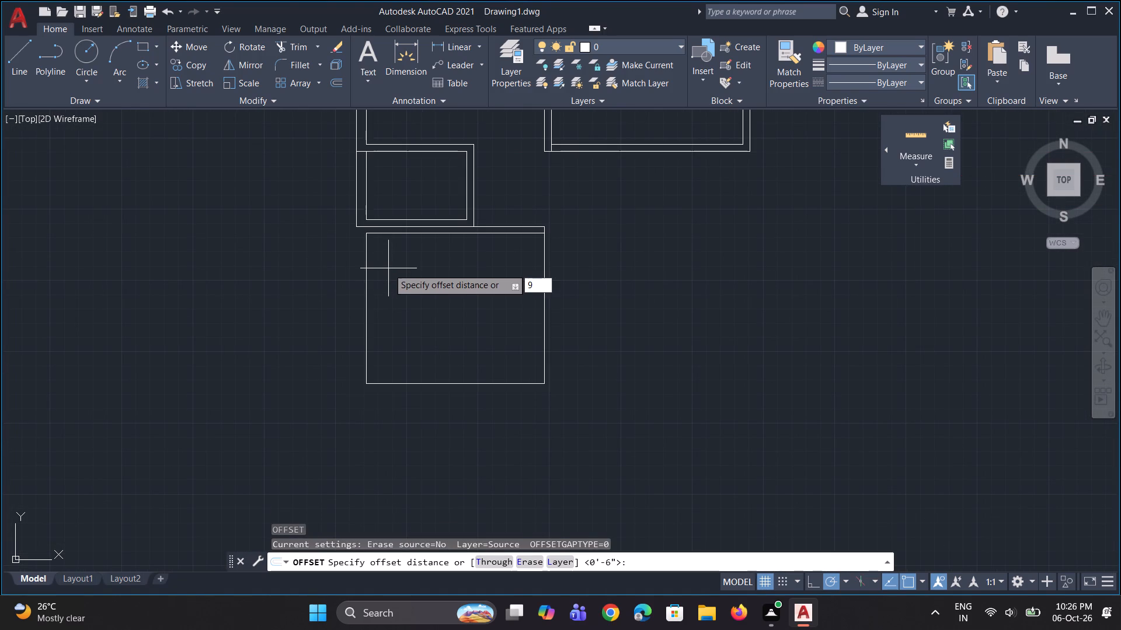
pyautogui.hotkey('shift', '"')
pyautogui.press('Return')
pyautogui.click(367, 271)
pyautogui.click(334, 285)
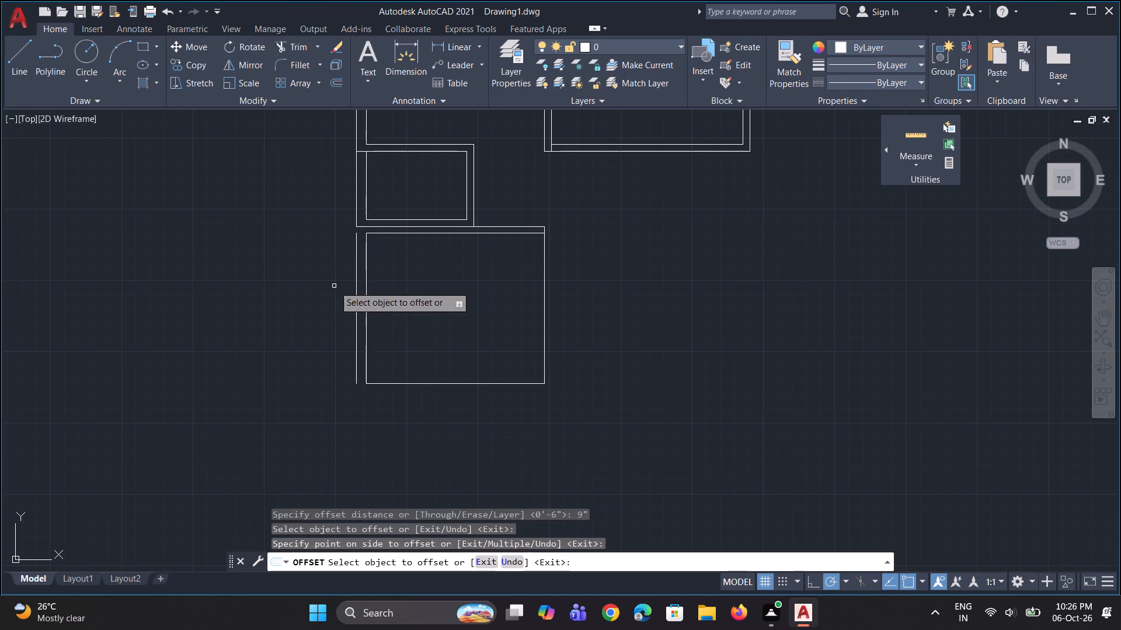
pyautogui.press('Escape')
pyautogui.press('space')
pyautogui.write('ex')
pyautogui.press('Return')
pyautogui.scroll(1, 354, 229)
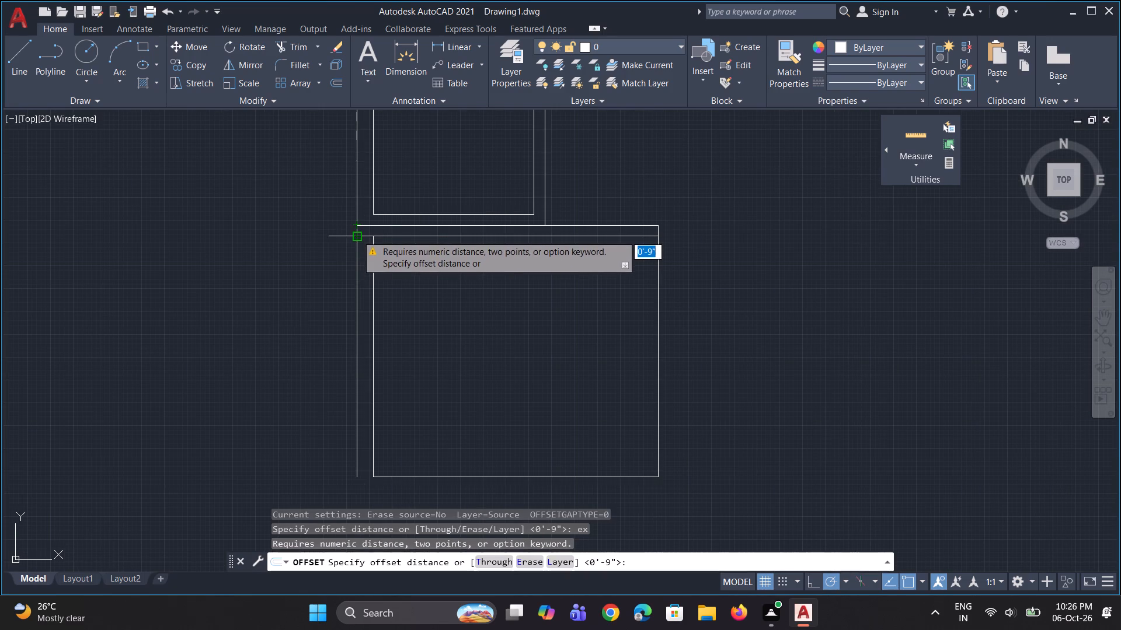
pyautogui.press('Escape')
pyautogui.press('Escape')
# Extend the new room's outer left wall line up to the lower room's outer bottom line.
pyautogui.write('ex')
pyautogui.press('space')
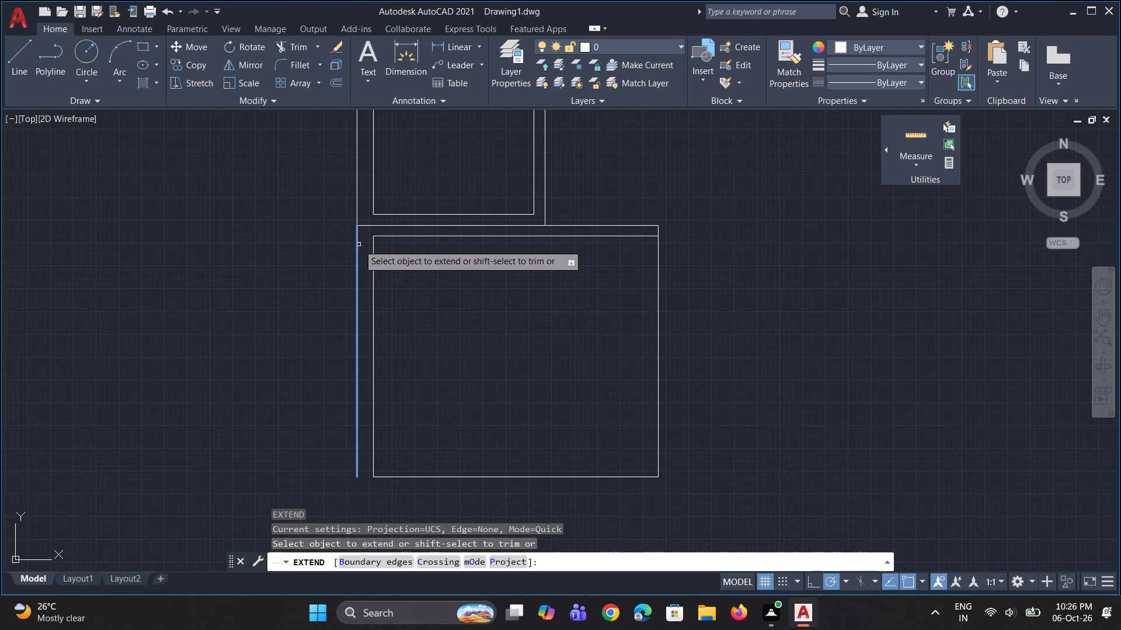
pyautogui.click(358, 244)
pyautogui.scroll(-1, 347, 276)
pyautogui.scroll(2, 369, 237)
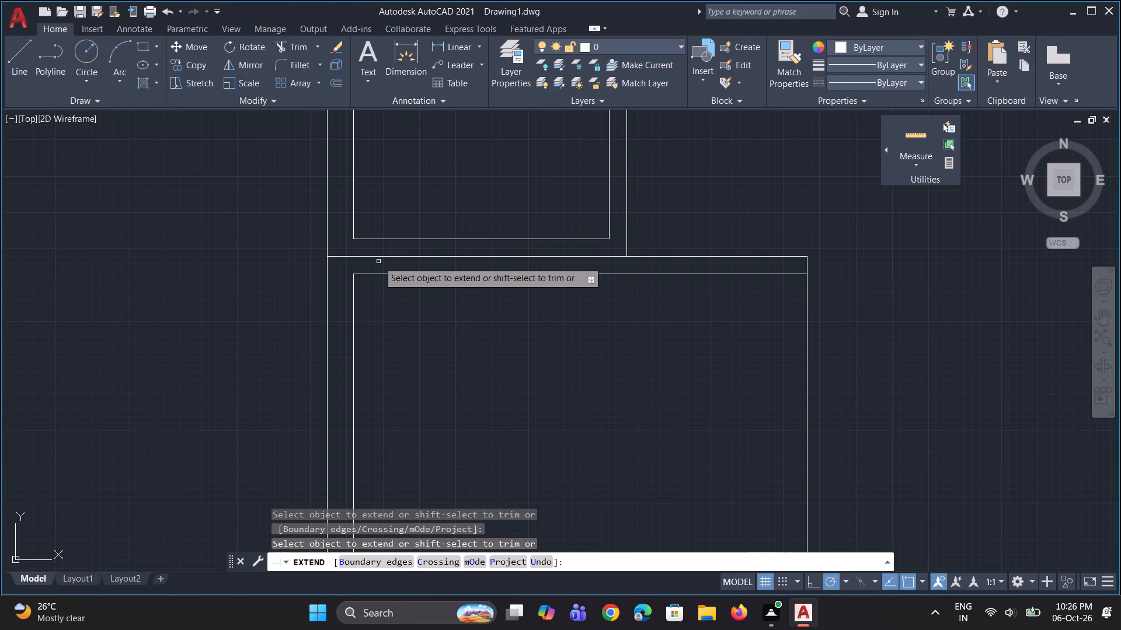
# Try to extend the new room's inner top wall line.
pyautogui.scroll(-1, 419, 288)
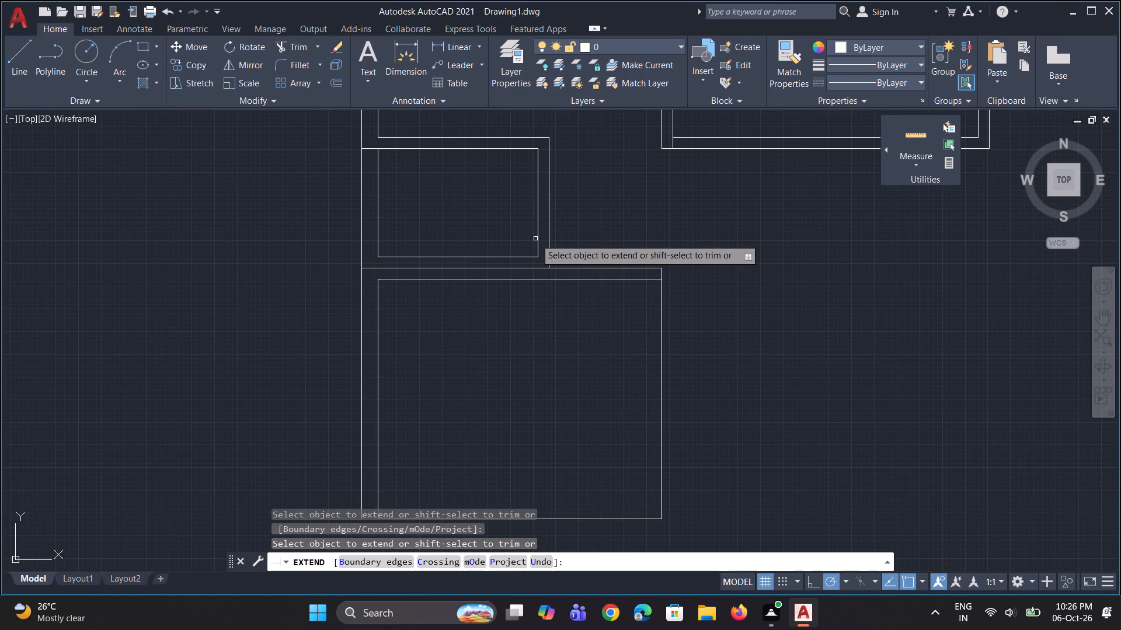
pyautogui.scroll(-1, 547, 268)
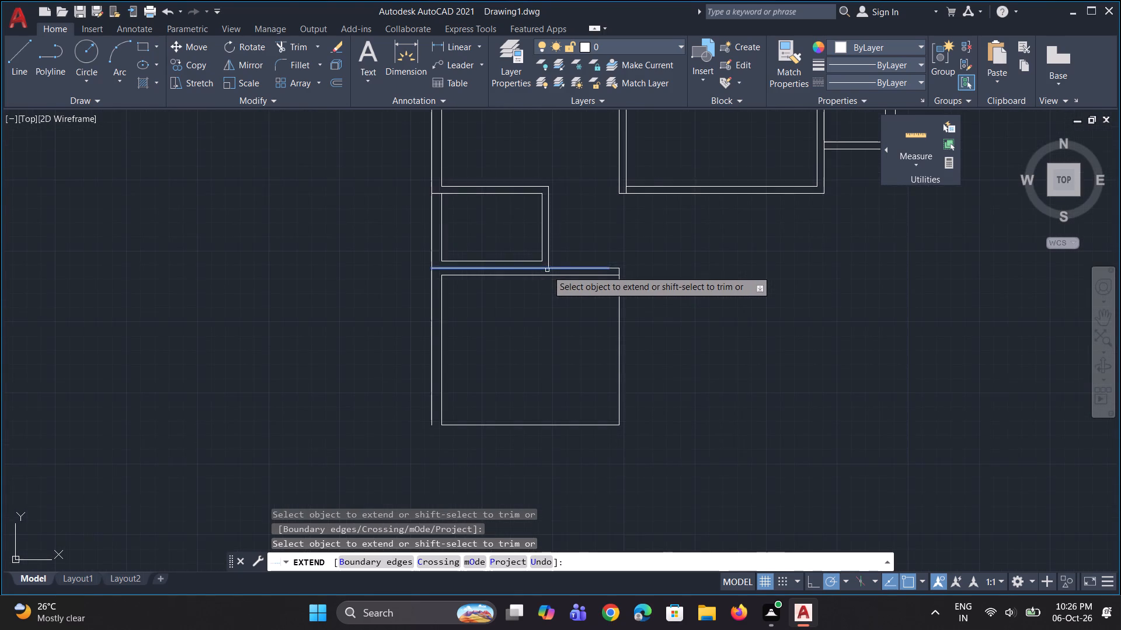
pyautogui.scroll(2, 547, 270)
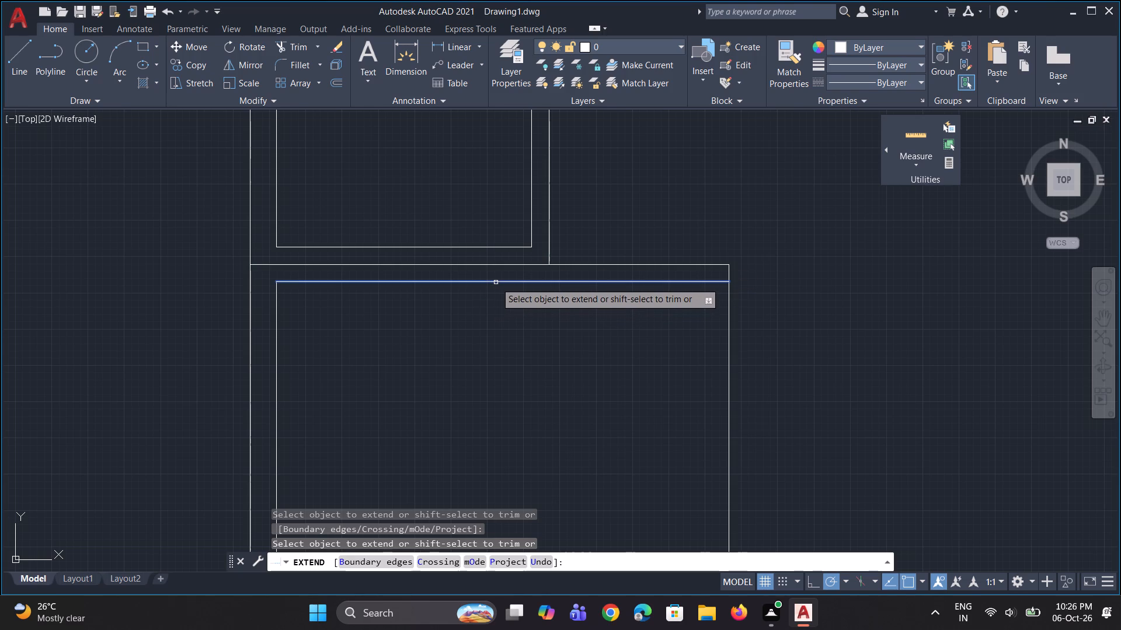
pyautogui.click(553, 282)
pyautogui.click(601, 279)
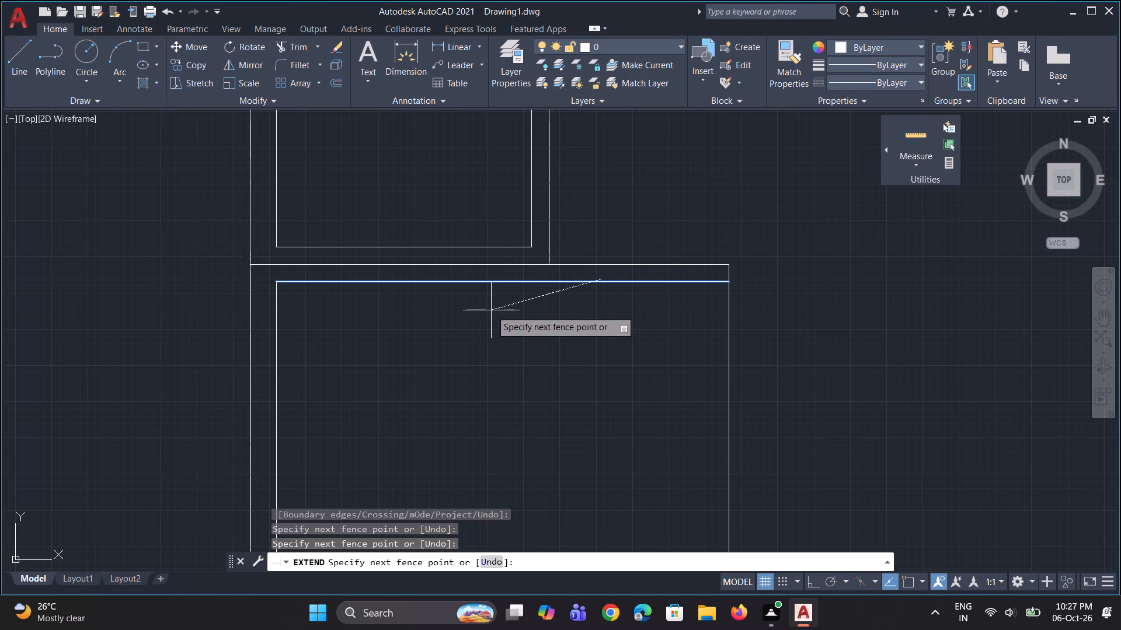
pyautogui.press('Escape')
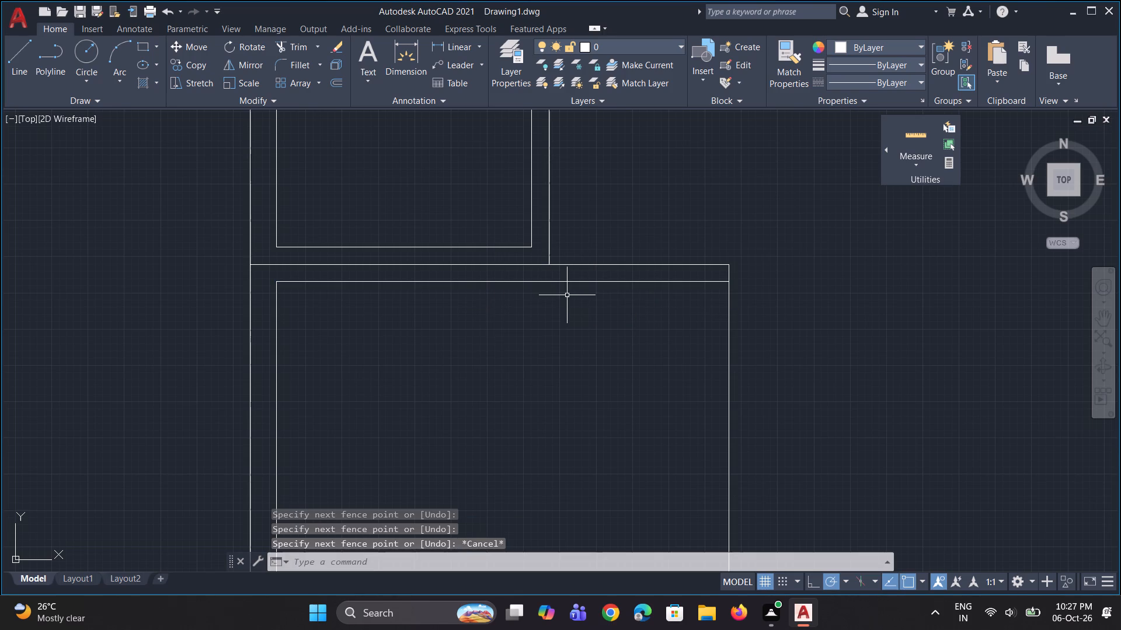
# Delete the new room's inner top wall lines and the extension of the lower room's outer bottom line.
pyautogui.scroll(-1, 488, 324)
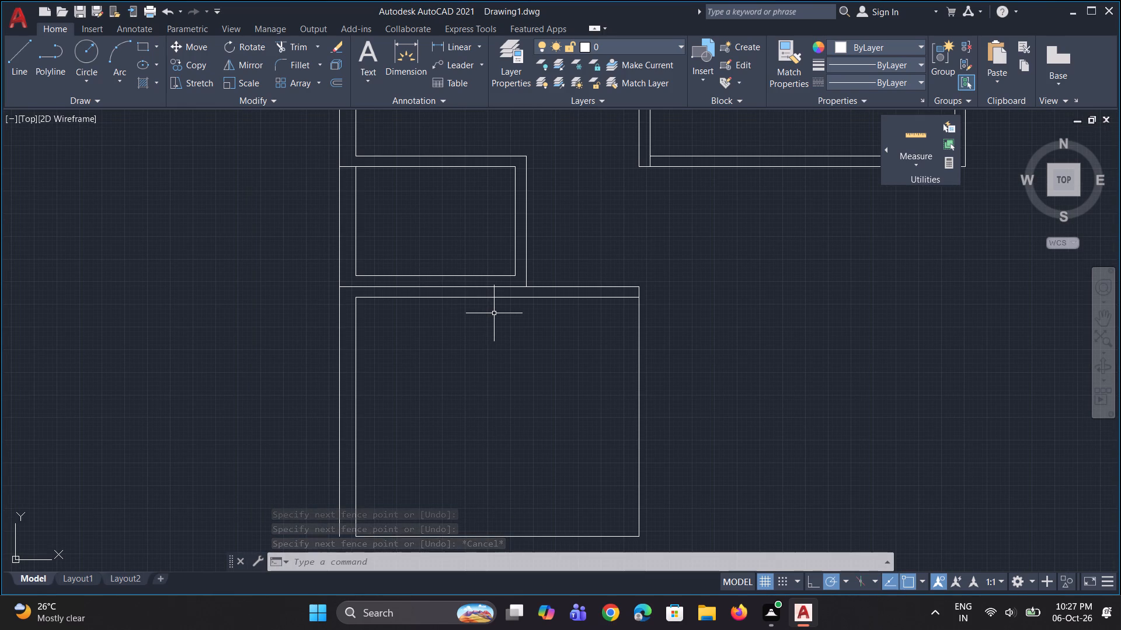
pyautogui.click(509, 299)
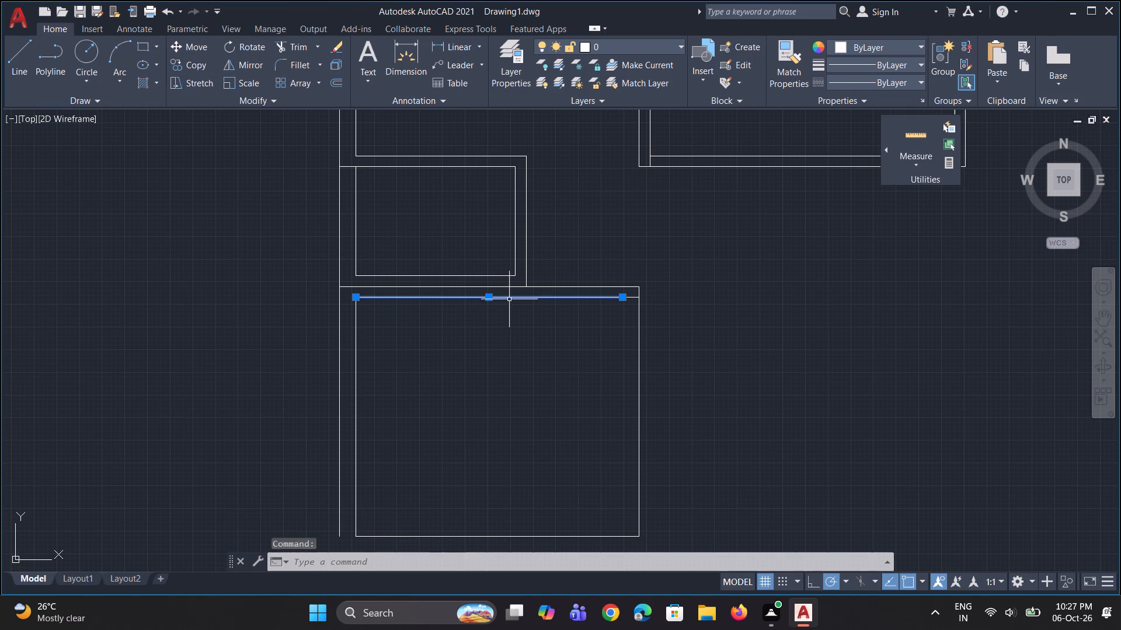
pyautogui.press('Delete')
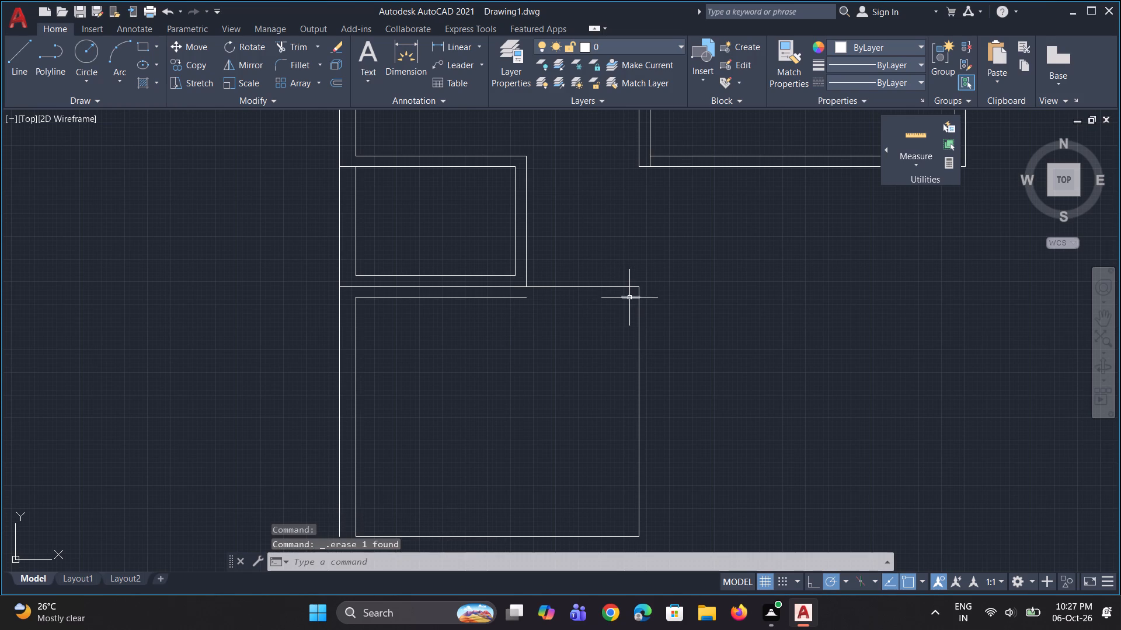
pyautogui.click(629, 297)
pyautogui.press('Delete')
pyautogui.click(611, 286)
pyautogui.press('Delete')
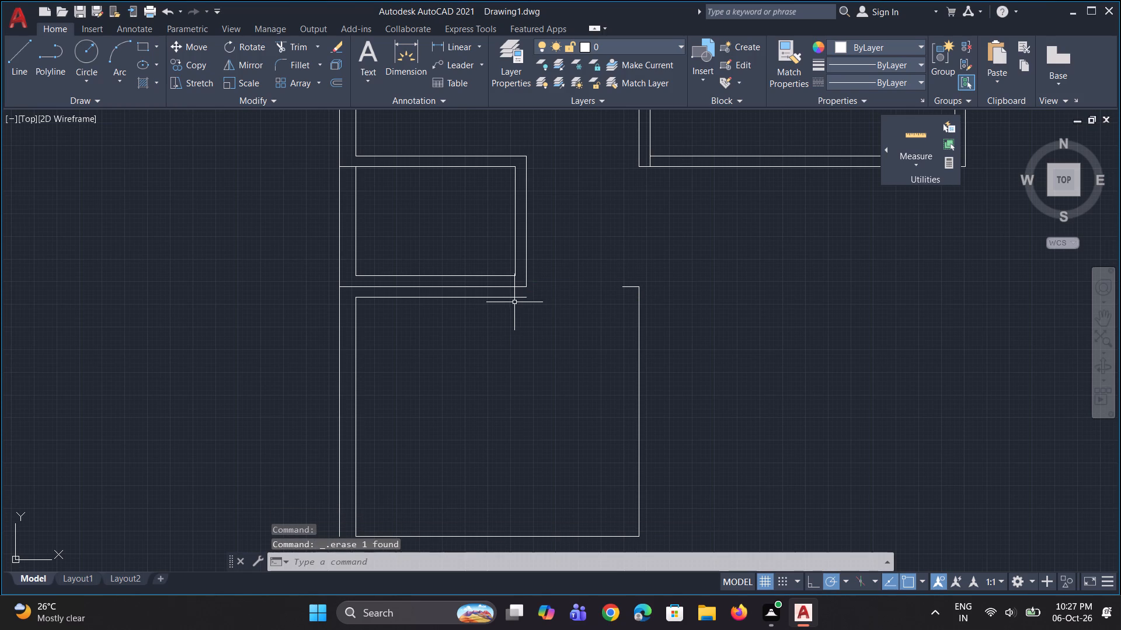
pyautogui.click(512, 296)
pyautogui.press('Delete')
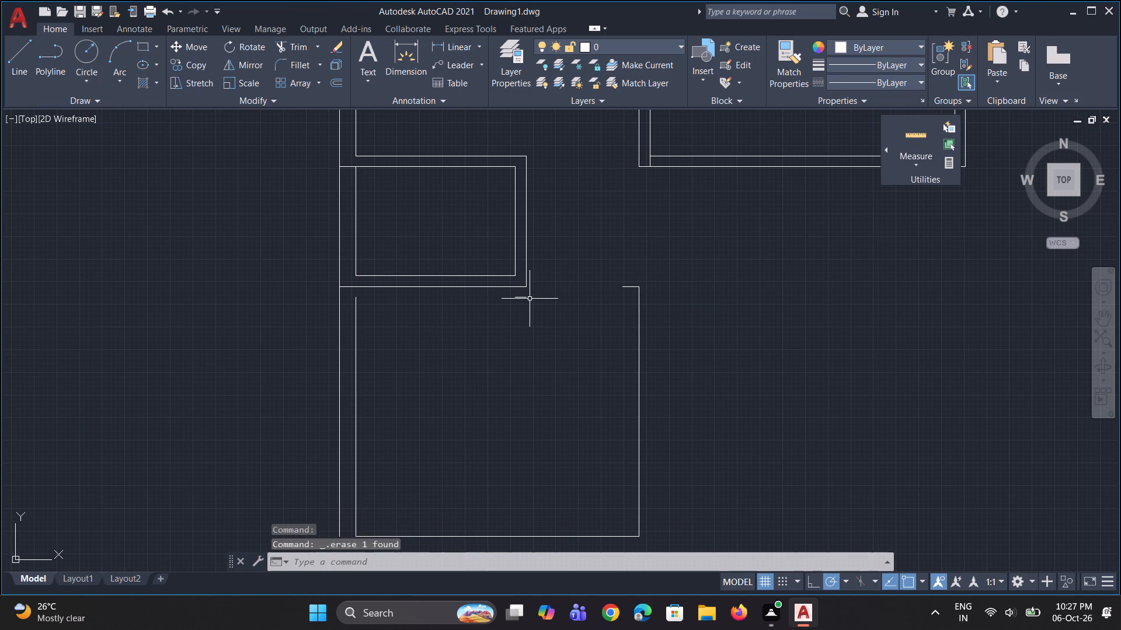
pyautogui.click(523, 297)
pyautogui.press('Delete')
pyautogui.click(621, 286)
pyautogui.press('Delete')
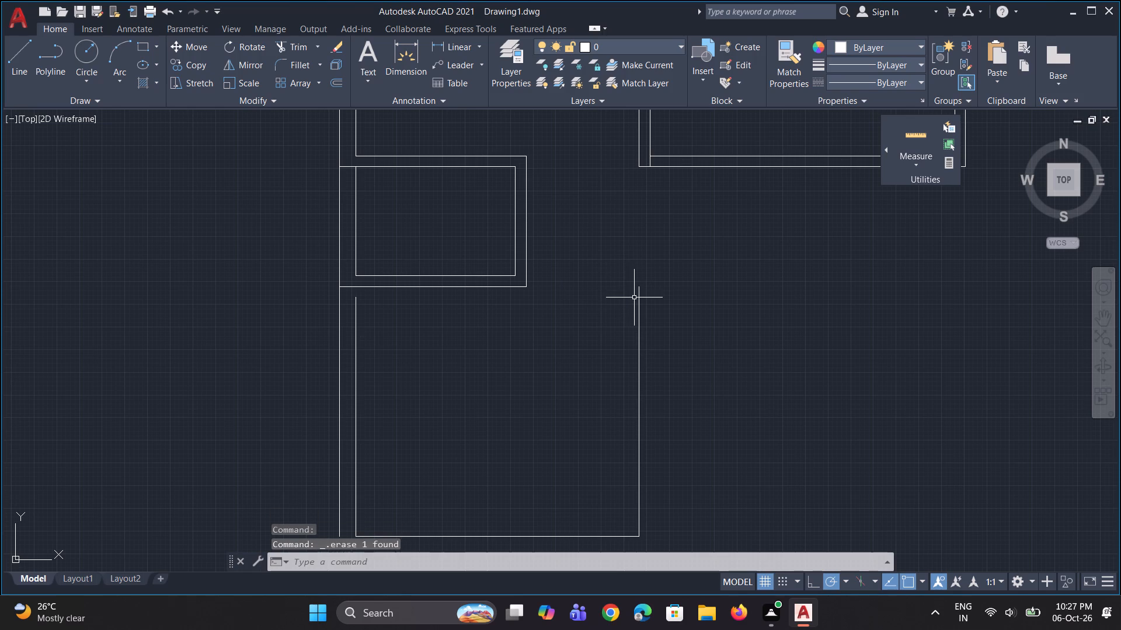
# Delete the new room's remaining right wall lines, its bottom line, and its inner and outer left wall lines.
pyautogui.click(640, 300)
pyautogui.press('Delete')
pyautogui.press('Delete')
pyautogui.click(640, 294)
pyautogui.press('Delete')
pyautogui.scroll(-3, 569, 304)
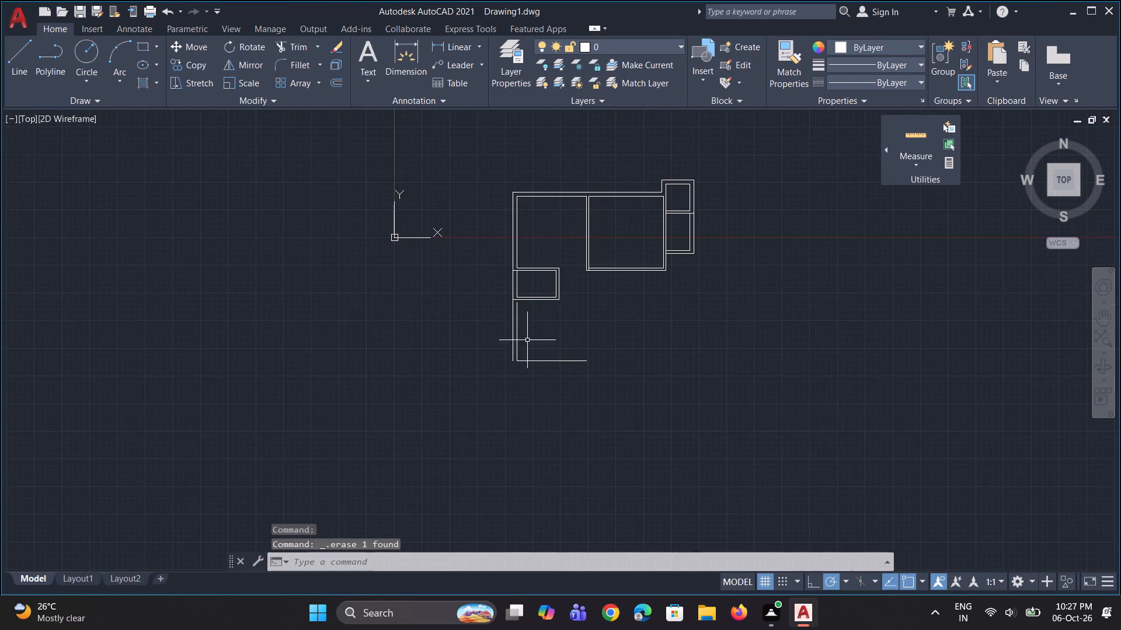
pyautogui.scroll(2, 525, 351)
pyautogui.click(541, 379)
pyautogui.press('Delete')
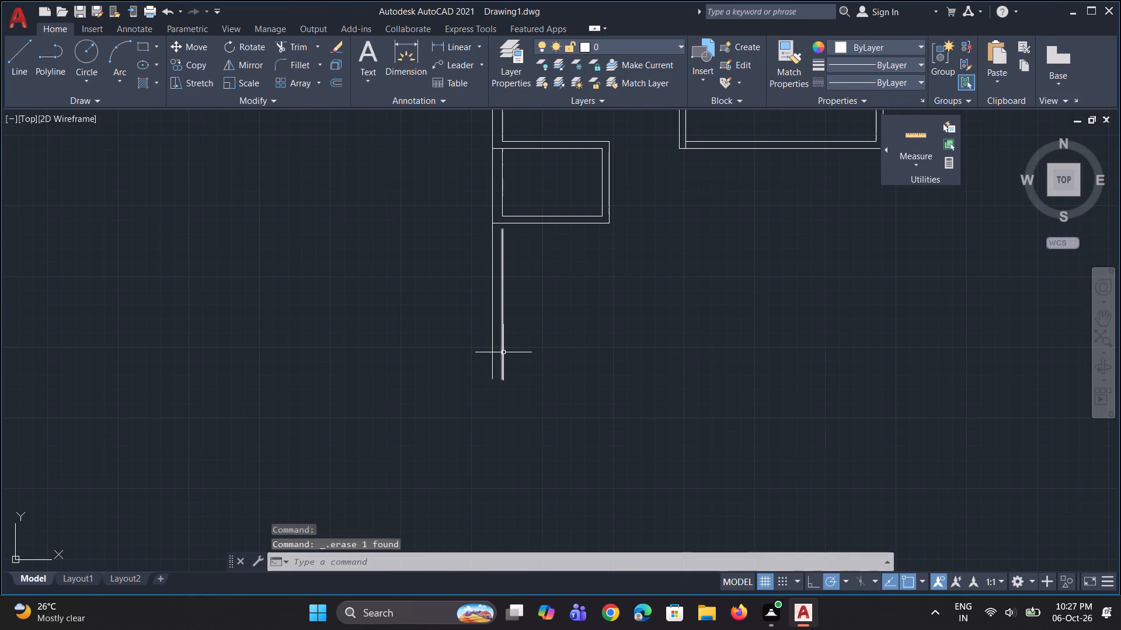
pyautogui.click(504, 352)
pyautogui.press('Delete')
pyautogui.click(491, 327)
pyautogui.press('Delete')
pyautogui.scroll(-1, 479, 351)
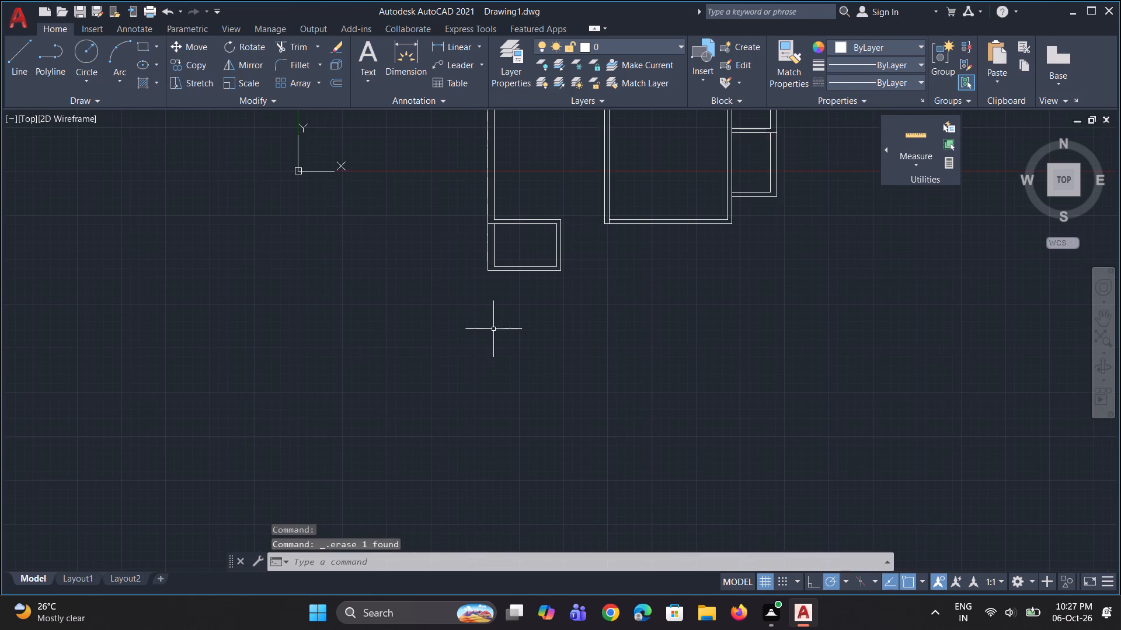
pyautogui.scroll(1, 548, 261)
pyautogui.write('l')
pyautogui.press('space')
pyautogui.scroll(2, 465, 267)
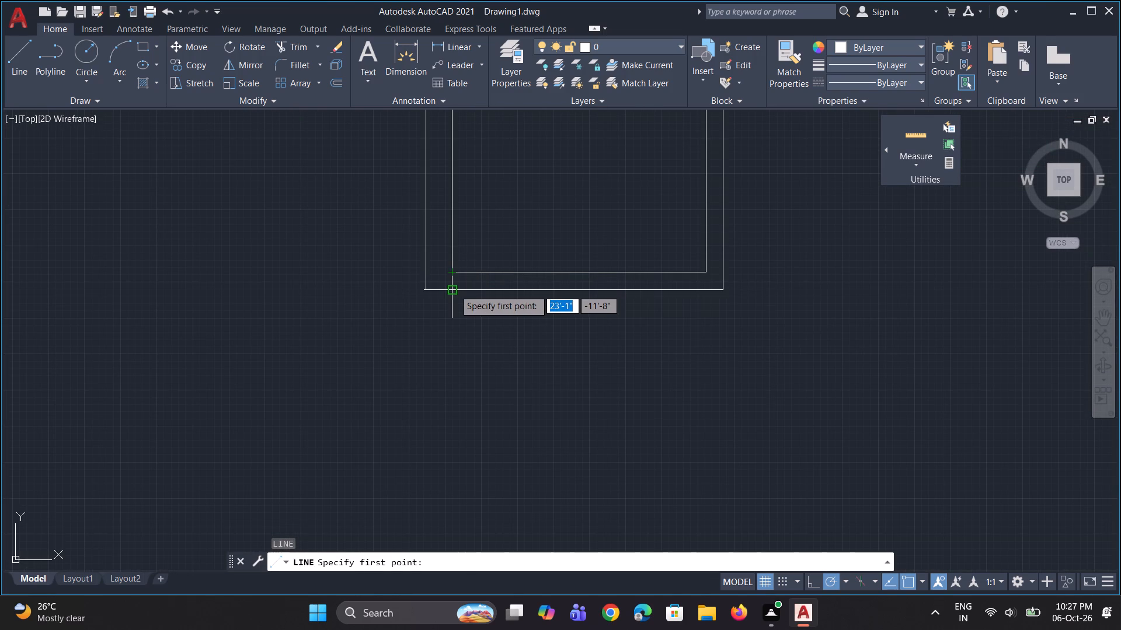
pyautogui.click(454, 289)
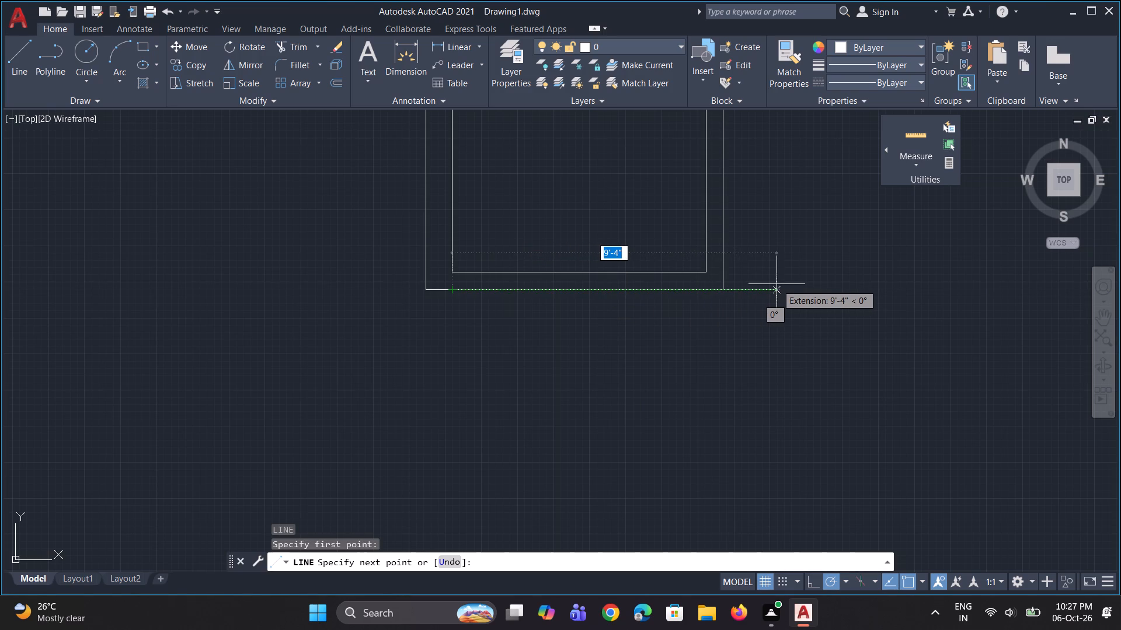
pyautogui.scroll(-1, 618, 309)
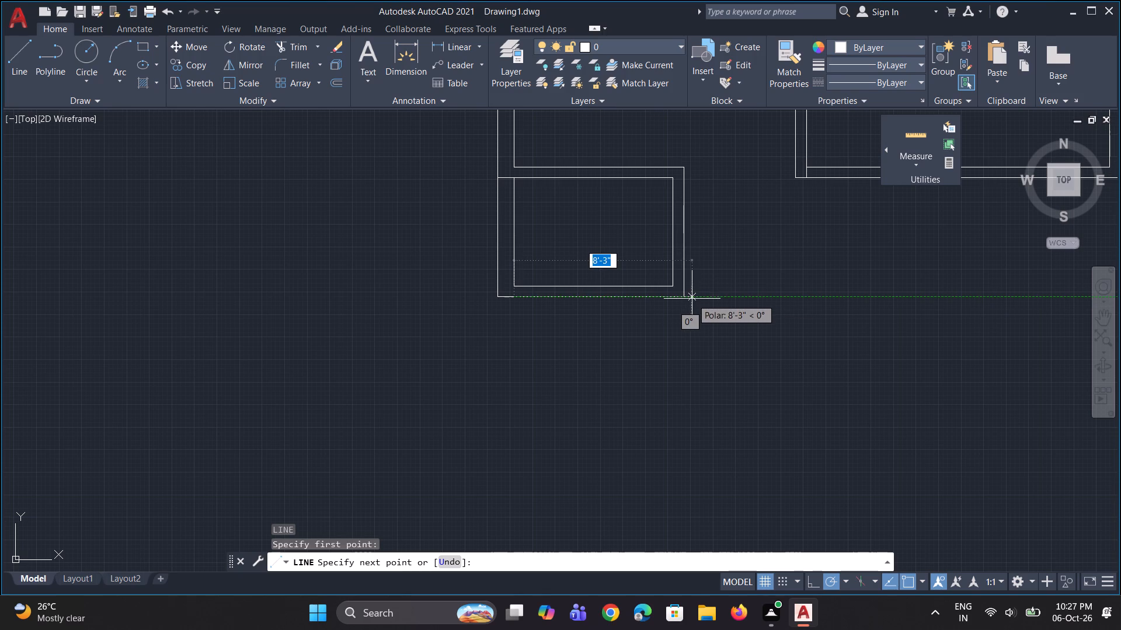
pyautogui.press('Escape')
# Draw a line from the lower room's inner bottom-left corner 13' to the right and 11' straight down.
pyautogui.press('l')
pyautogui.press('space')
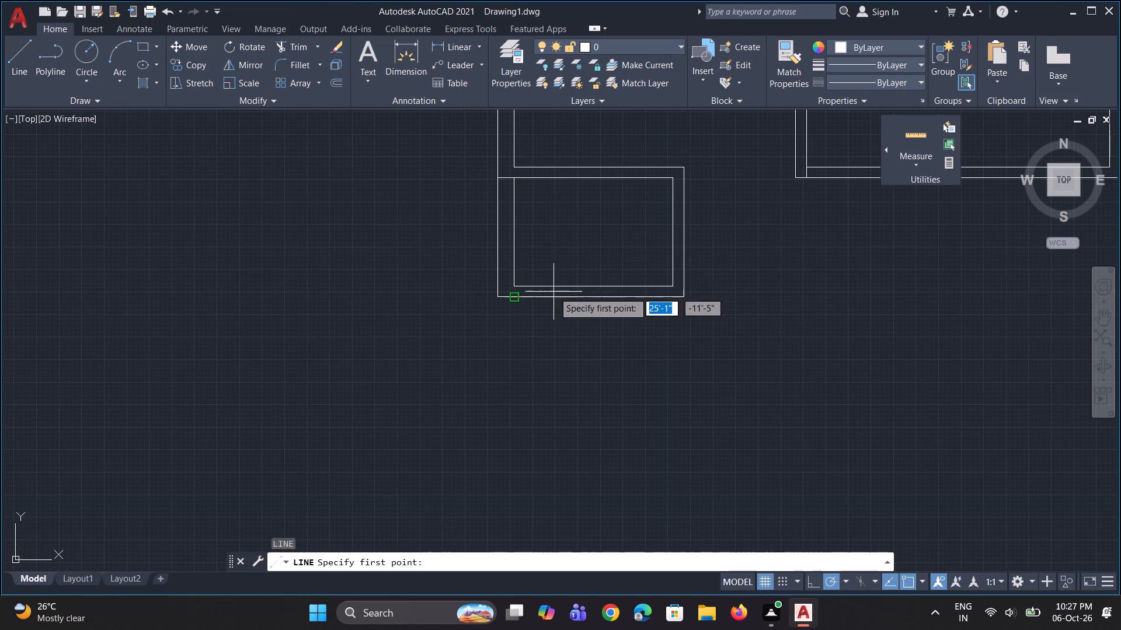
pyautogui.click(511, 286)
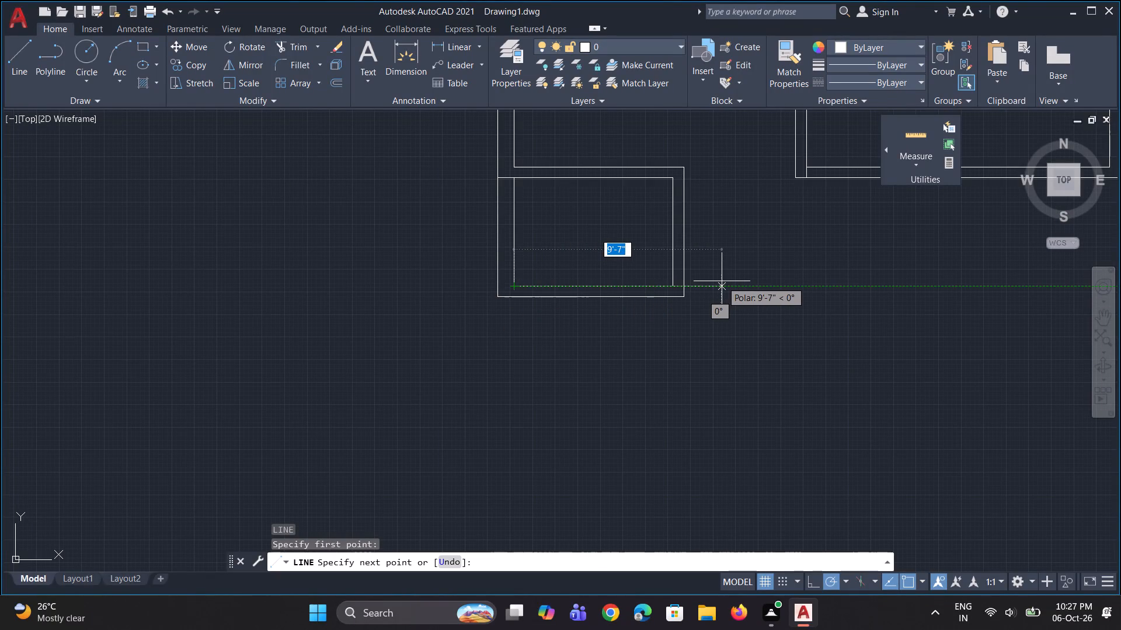
pyautogui.write("13'")
pyautogui.press('Return')
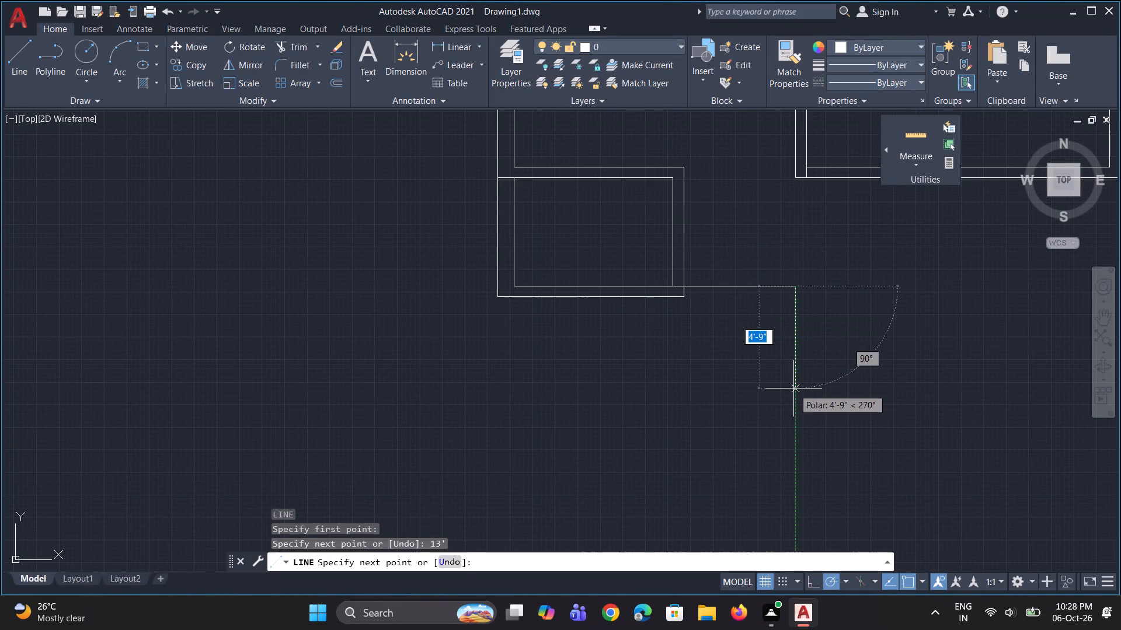
pyautogui.write("11'")
pyautogui.press('Return')
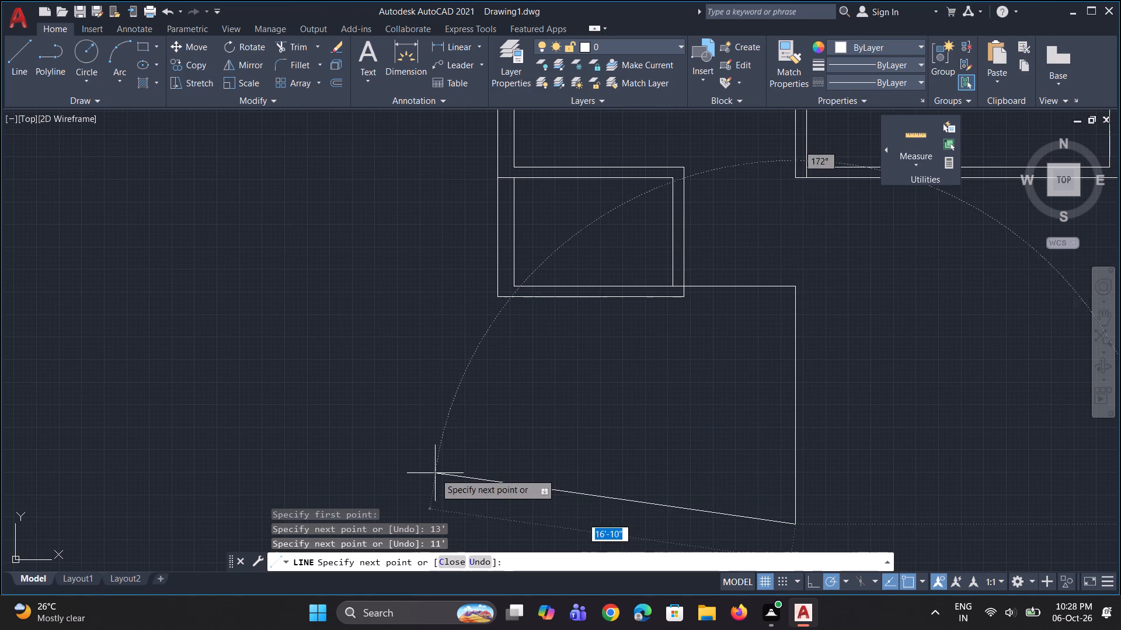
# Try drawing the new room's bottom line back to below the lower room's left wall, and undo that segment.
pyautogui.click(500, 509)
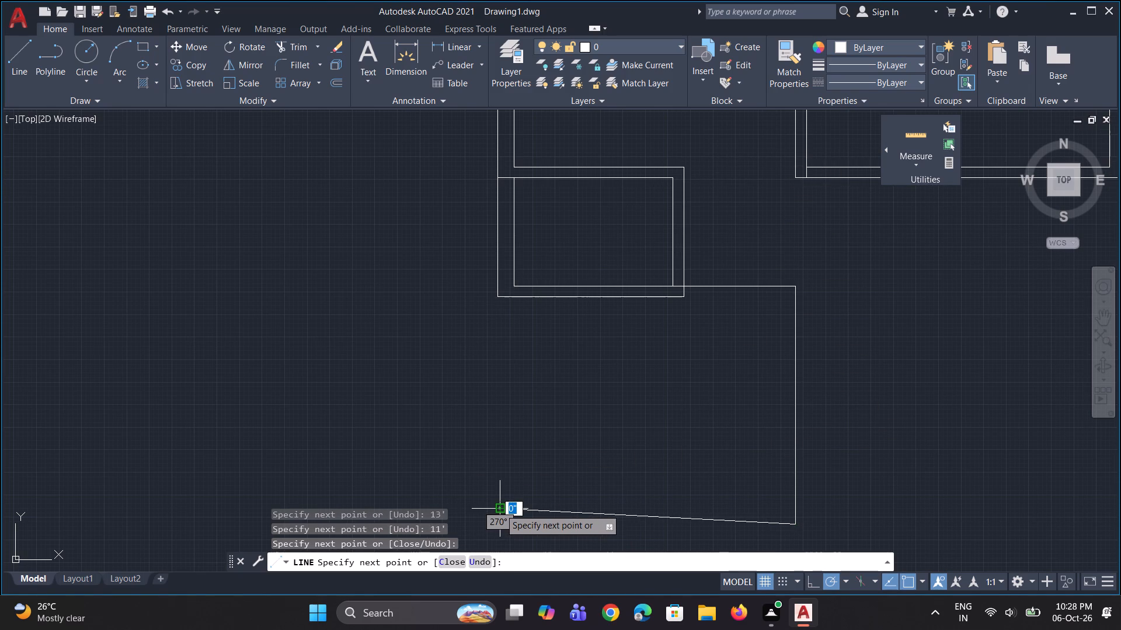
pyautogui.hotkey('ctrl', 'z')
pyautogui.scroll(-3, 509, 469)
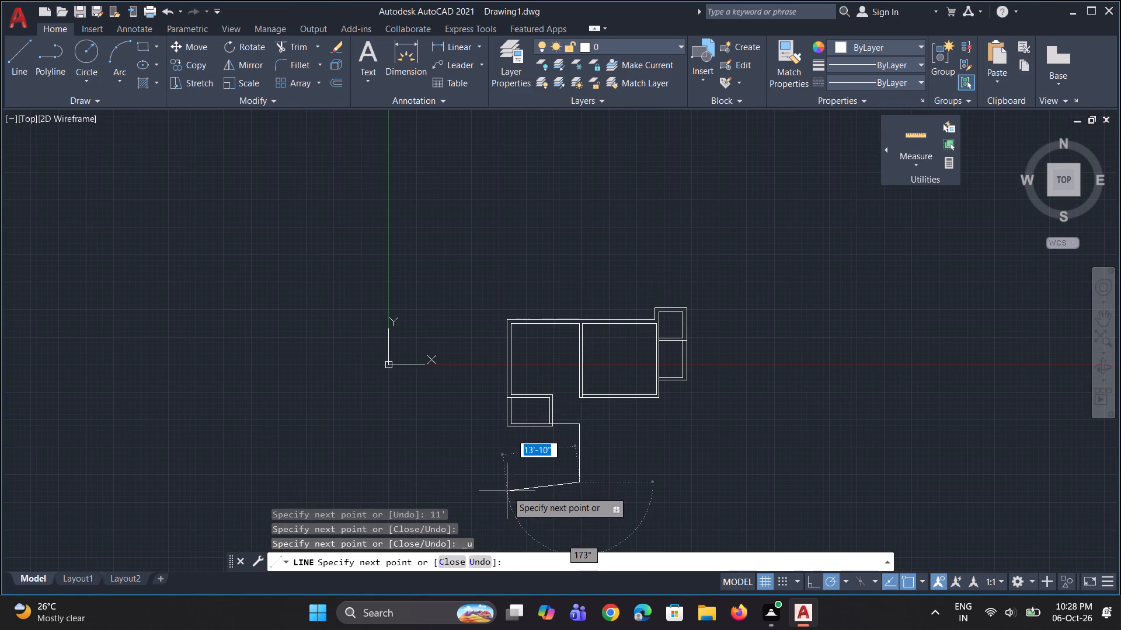
# Complete the new room's outline with a 13' bottom line to the left and a left line up to the lower room's outer bottom line.
pyautogui.write("13'")
pyautogui.press('Return')
pyautogui.scroll(2, 510, 412)
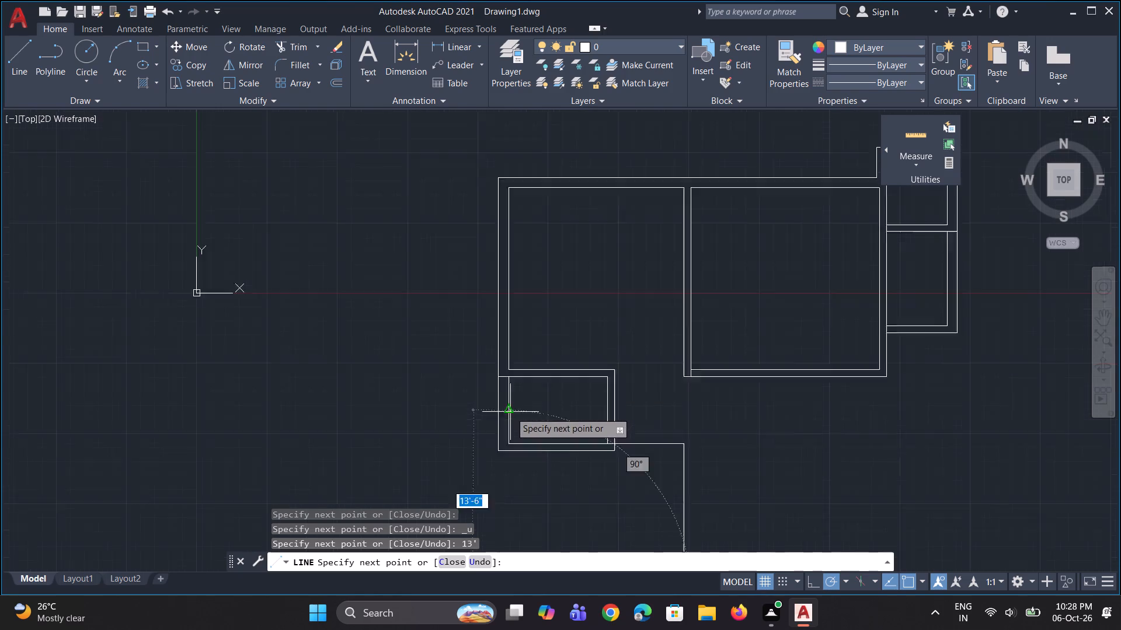
pyautogui.scroll(1, 510, 412)
pyautogui.click(506, 474)
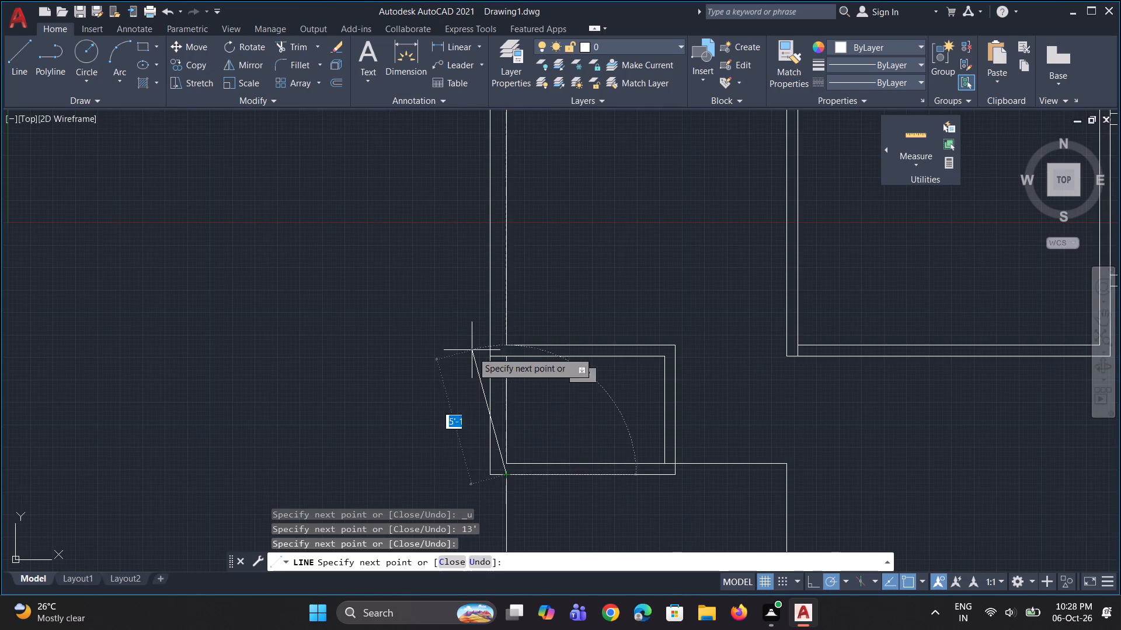
pyautogui.scroll(-2, 471, 348)
pyautogui.press('Escape')
# Draw the new room's outer left wall line from the lower room's outer bottom-left corner down about 10'-6", and join it to the inner bottom-left corner.
pyautogui.press('l')
pyautogui.press('space')
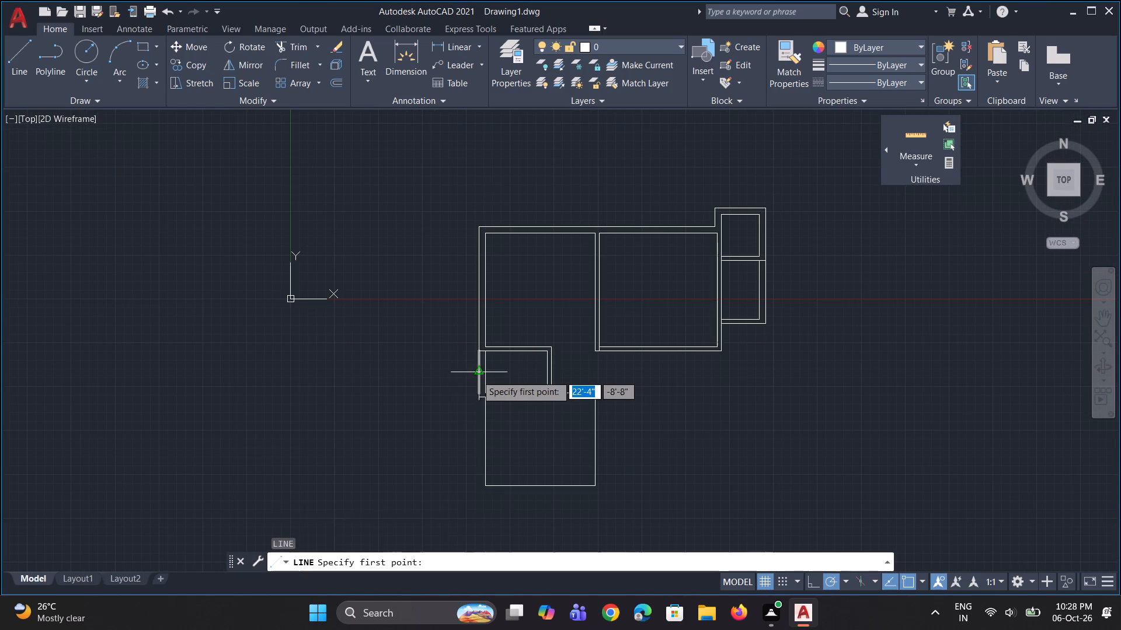
pyautogui.scroll(-2, 476, 375)
pyautogui.scroll(4, 467, 387)
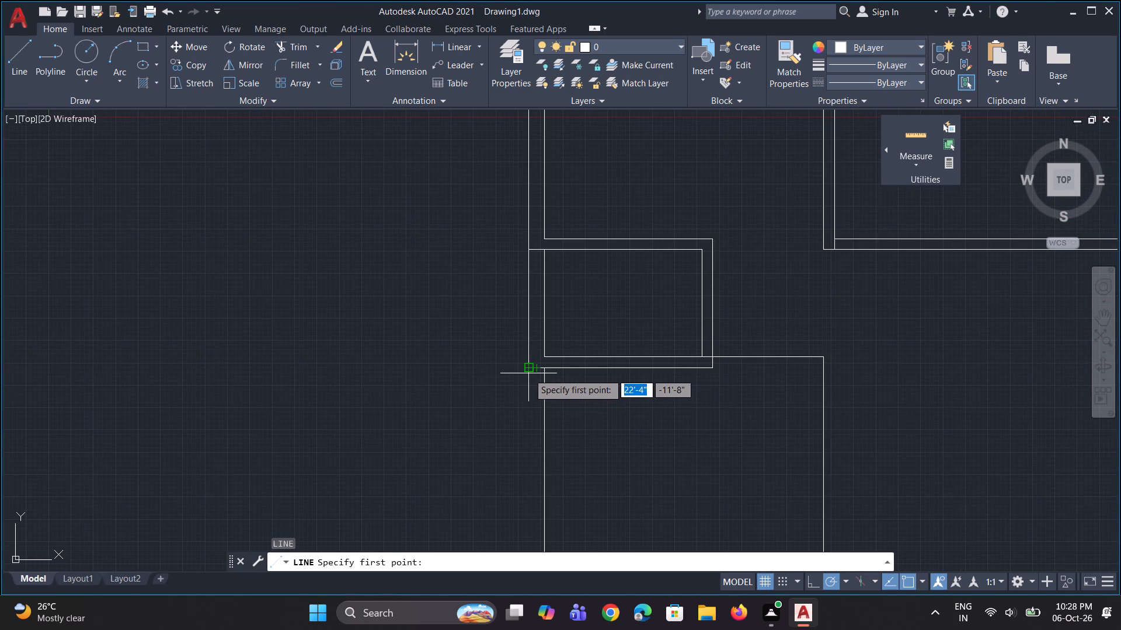
pyautogui.click(528, 370)
pyautogui.scroll(-3, 514, 437)
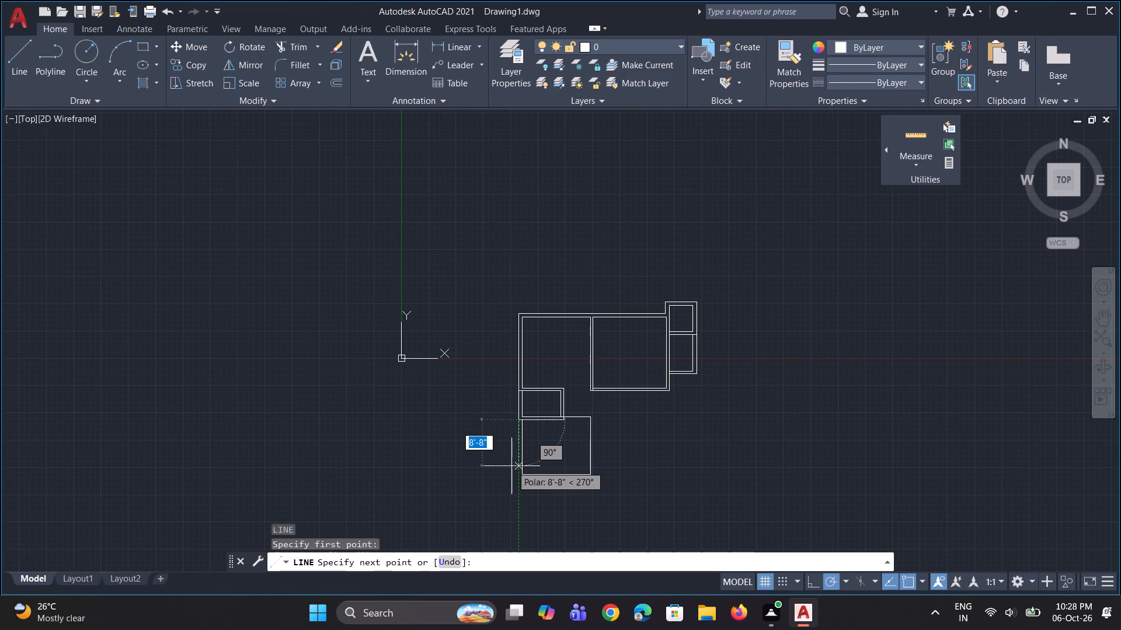
pyautogui.scroll(3, 511, 480)
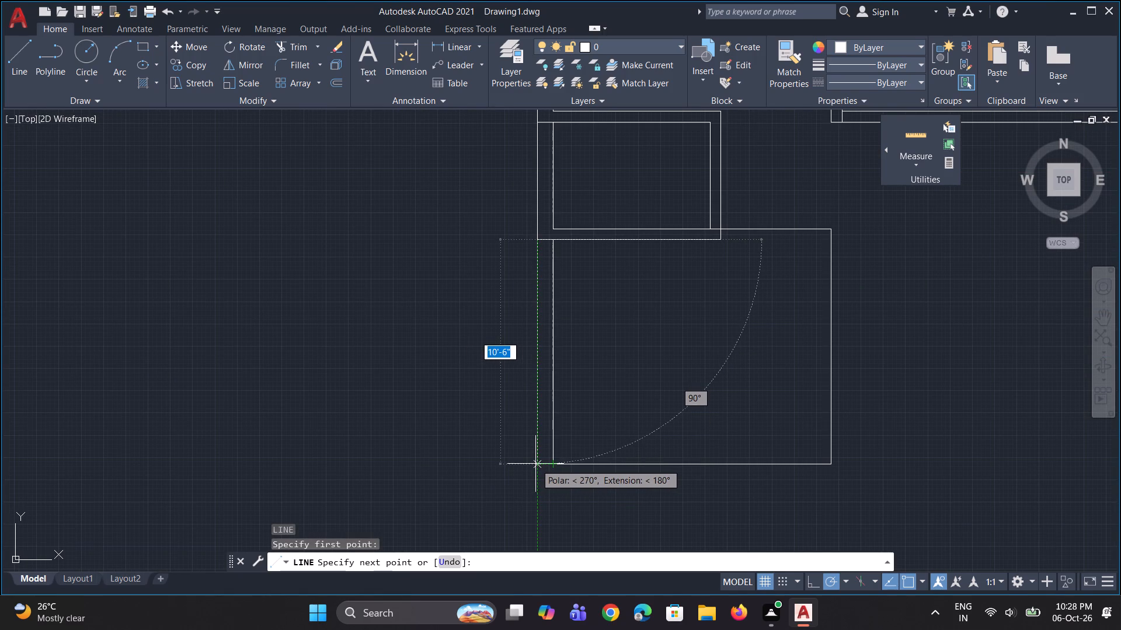
pyautogui.click(535, 464)
pyautogui.click(549, 465)
pyautogui.press('space')
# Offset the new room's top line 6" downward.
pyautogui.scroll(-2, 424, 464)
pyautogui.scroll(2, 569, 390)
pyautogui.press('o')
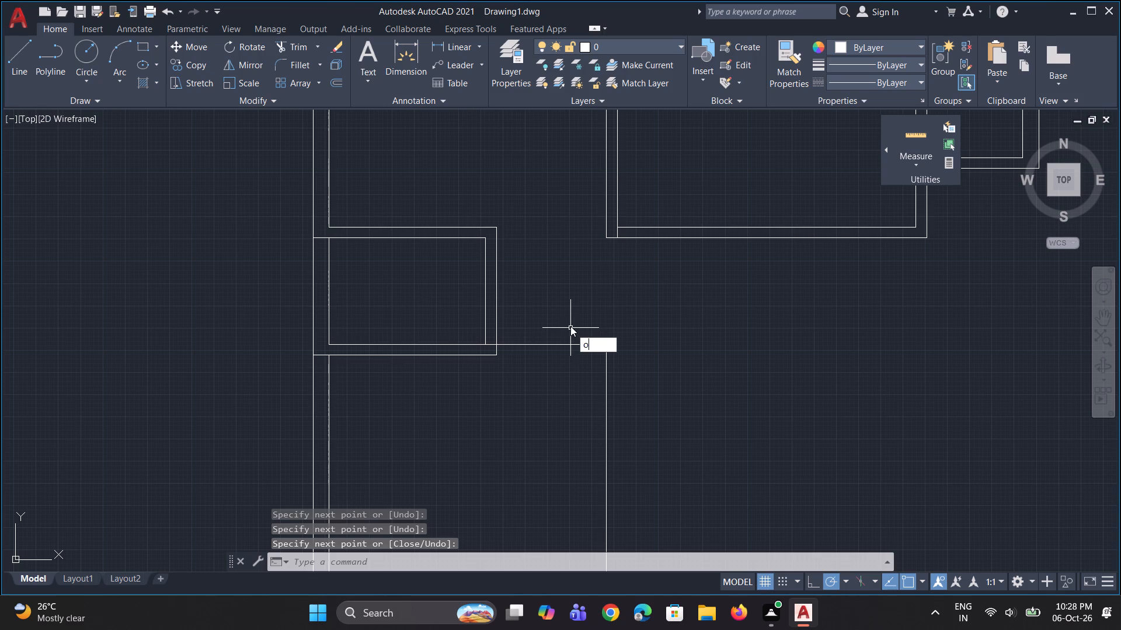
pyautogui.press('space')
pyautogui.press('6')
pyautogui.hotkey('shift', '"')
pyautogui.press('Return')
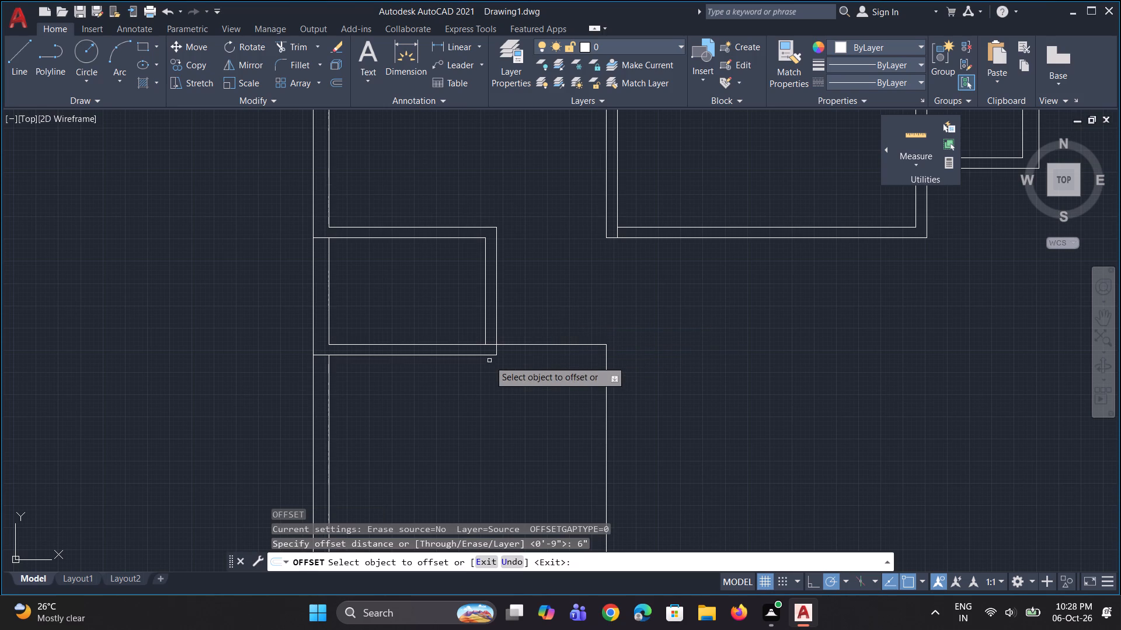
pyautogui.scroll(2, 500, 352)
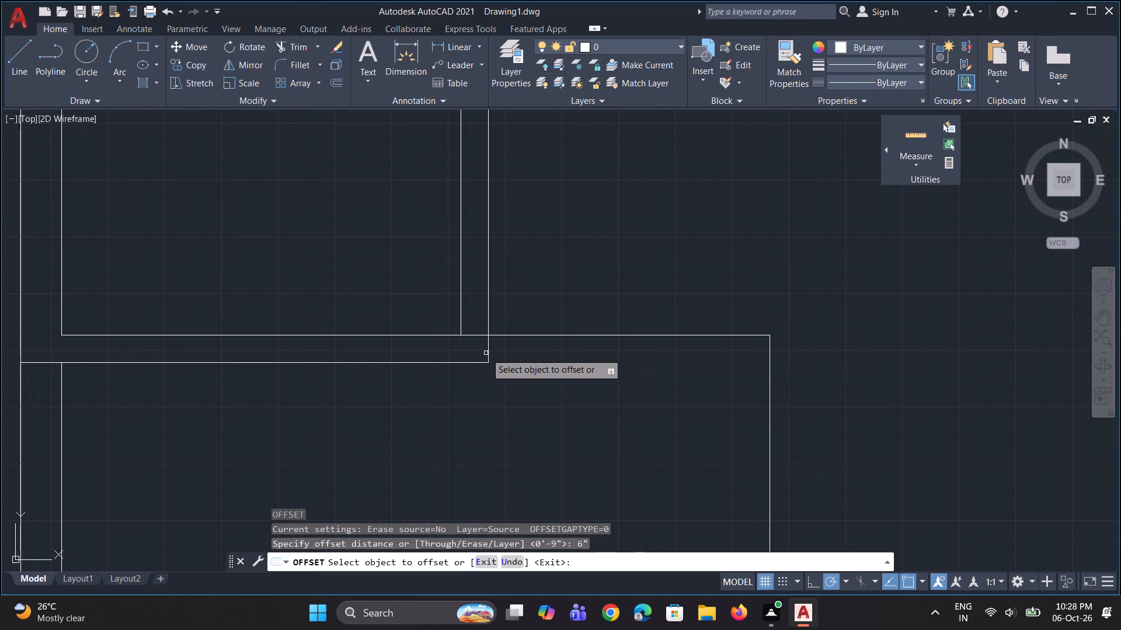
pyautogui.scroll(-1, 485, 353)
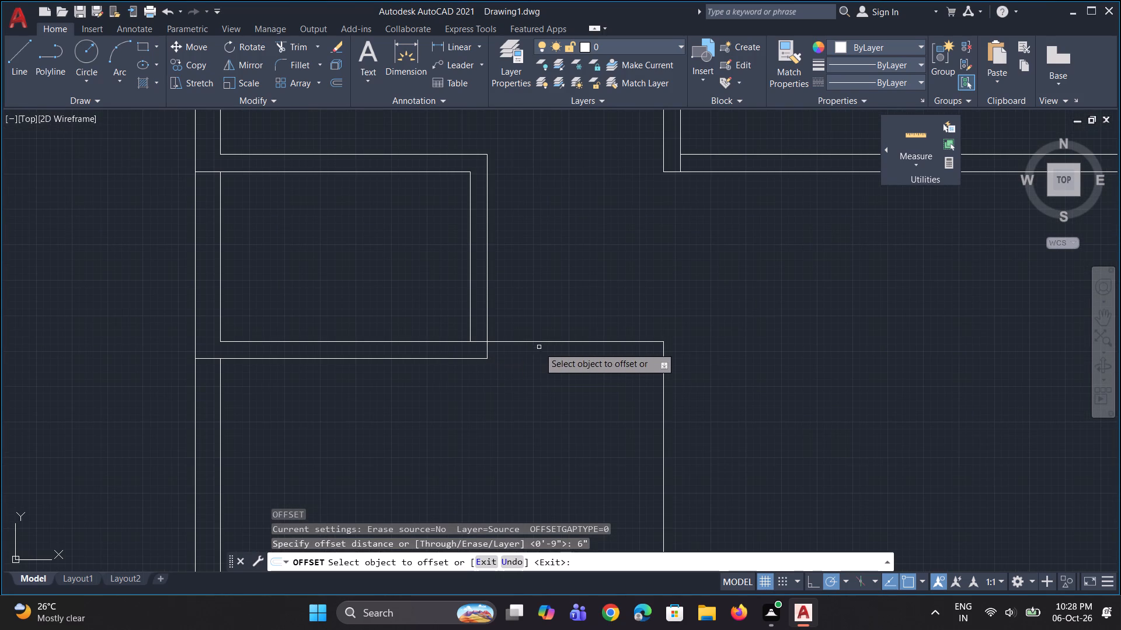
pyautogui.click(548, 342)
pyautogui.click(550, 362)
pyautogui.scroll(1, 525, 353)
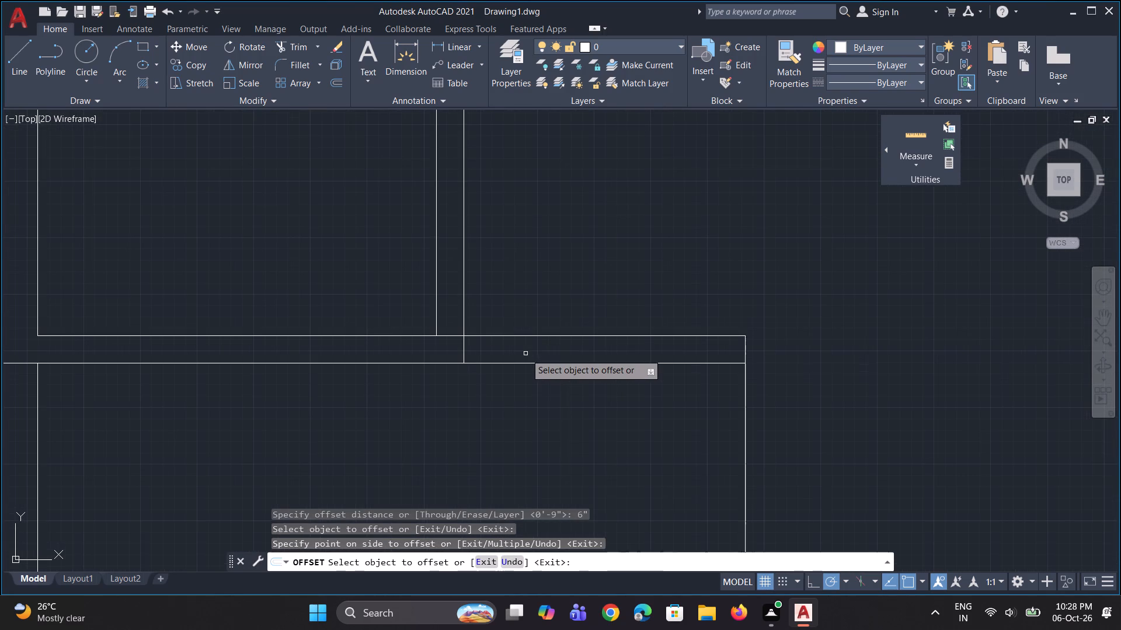
# Trim the lower room's outer right wall line within the bottom wall, and the new room's top line where it crosses the right wall.
pyautogui.press('Escape')
pyautogui.press('t')
pyautogui.press('r')
pyautogui.press('space')
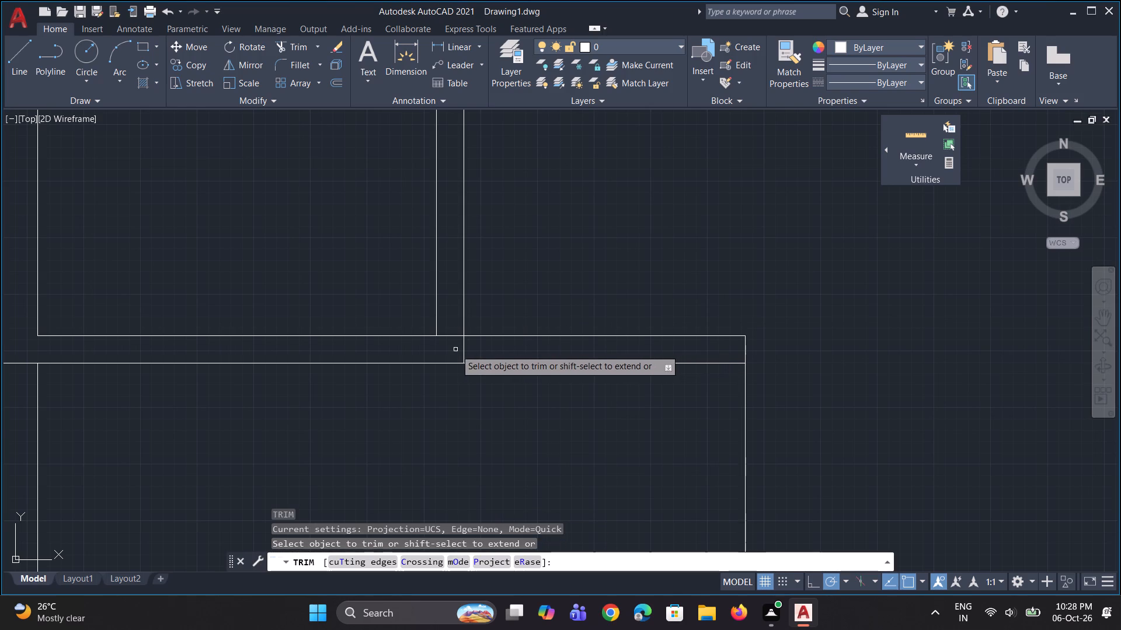
pyautogui.click(465, 352)
pyautogui.click(452, 337)
pyautogui.scroll(-3, 433, 384)
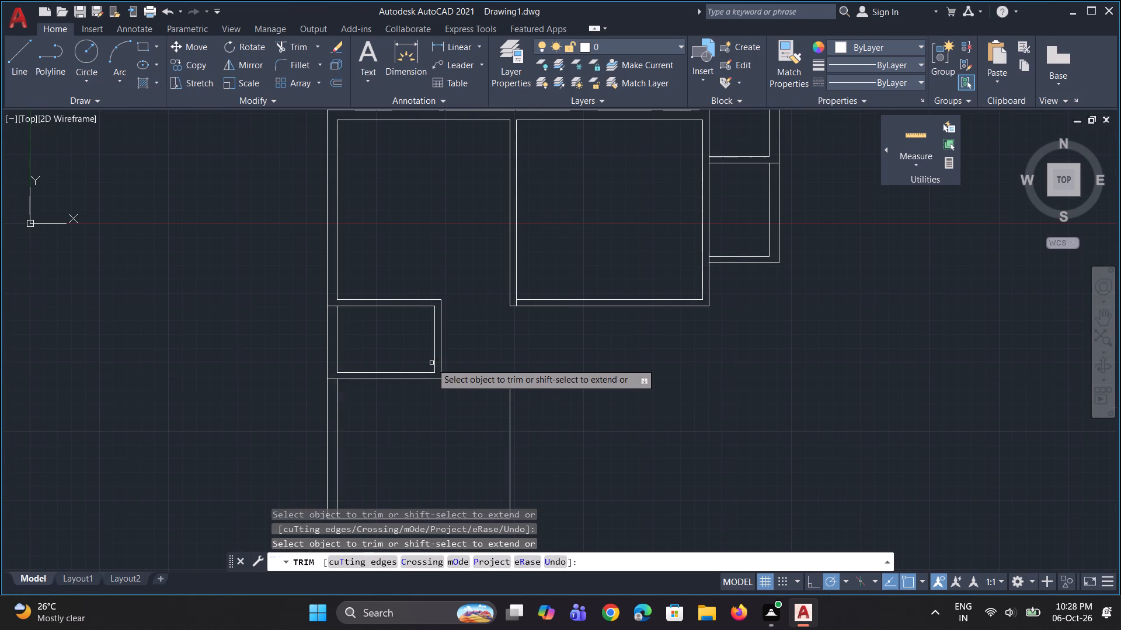
pyautogui.scroll(1, 459, 381)
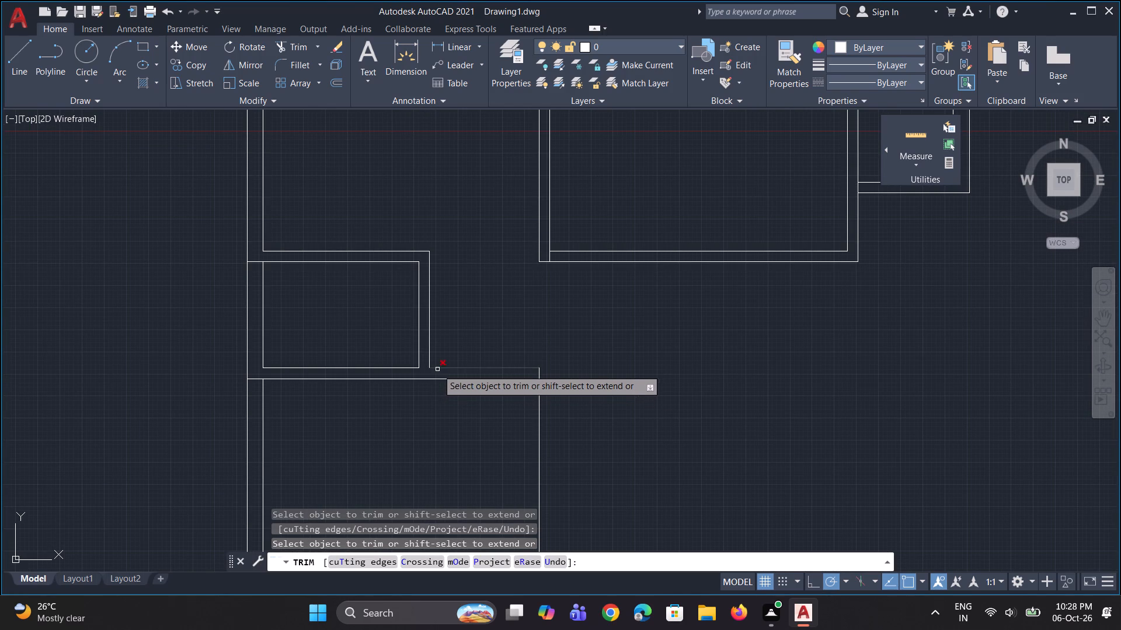
pyautogui.write('l')
pyautogui.press('space')
pyautogui.press('Escape')
# Draw a short vertical line from the lower room's outer right wall end down to its outer bottom wall line.
pyautogui.press('l')
pyautogui.press('space')
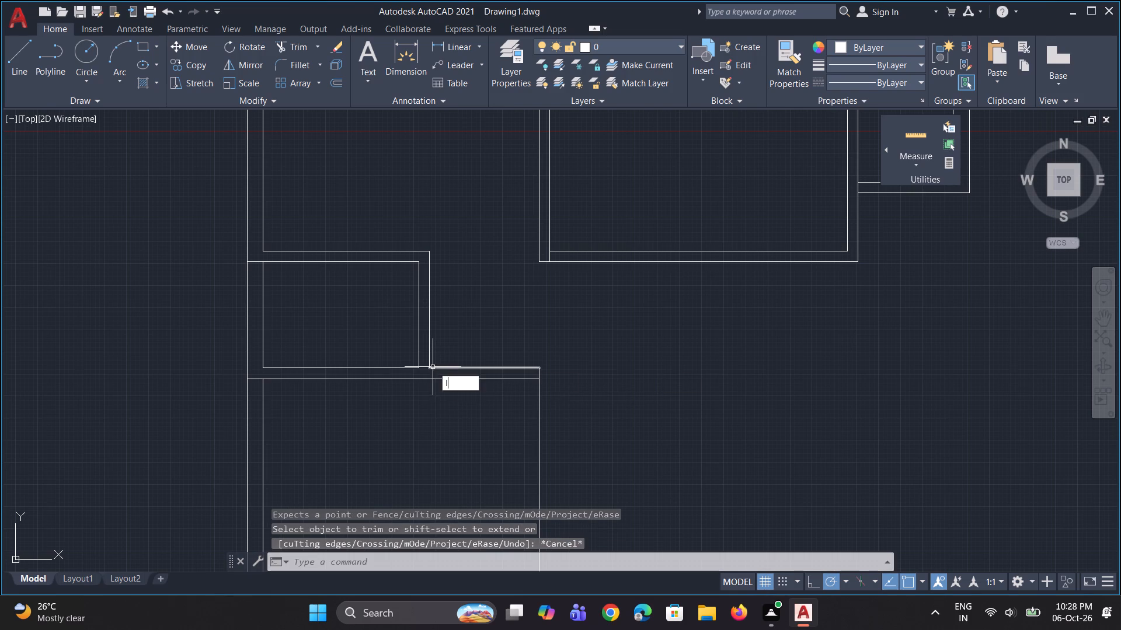
pyautogui.scroll(2, 418, 369)
pyautogui.click(444, 367)
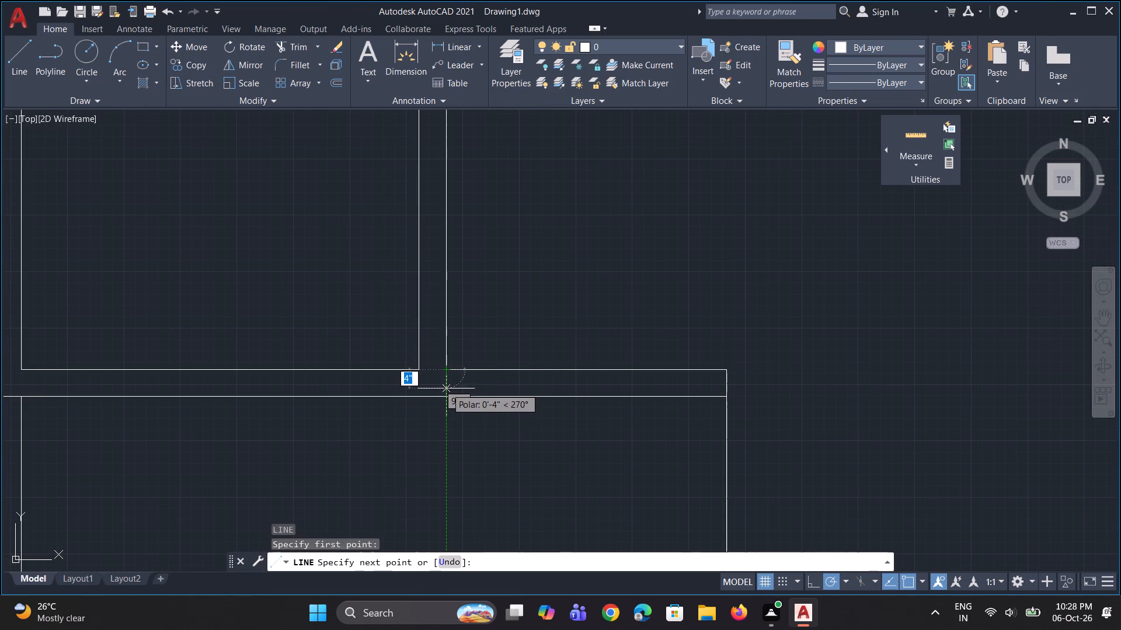
pyautogui.click(448, 393)
pyautogui.press('space')
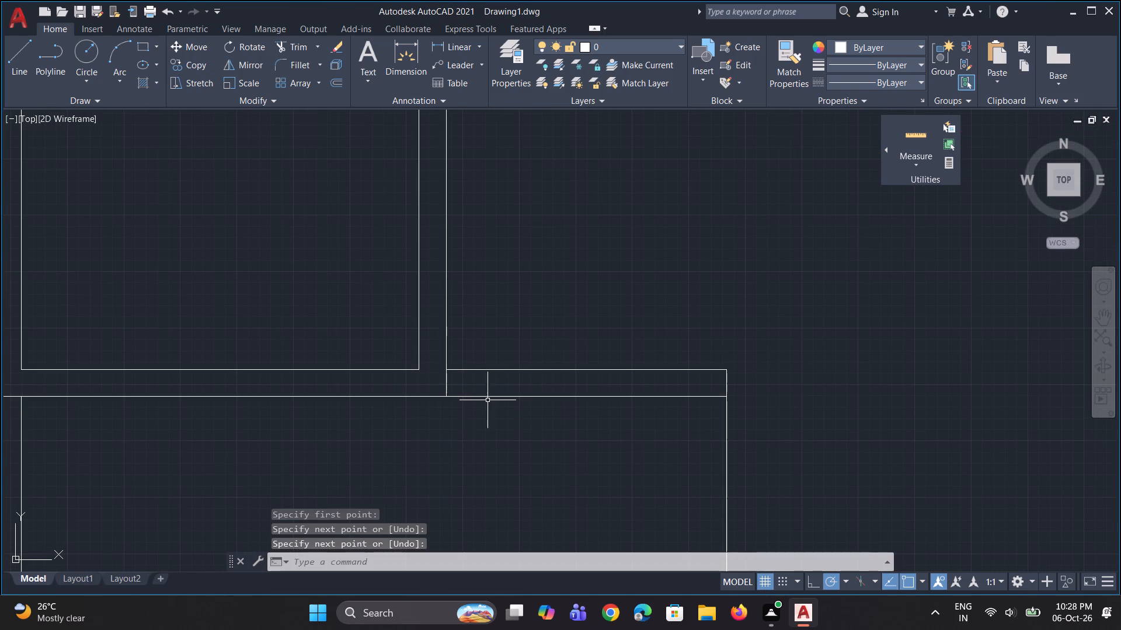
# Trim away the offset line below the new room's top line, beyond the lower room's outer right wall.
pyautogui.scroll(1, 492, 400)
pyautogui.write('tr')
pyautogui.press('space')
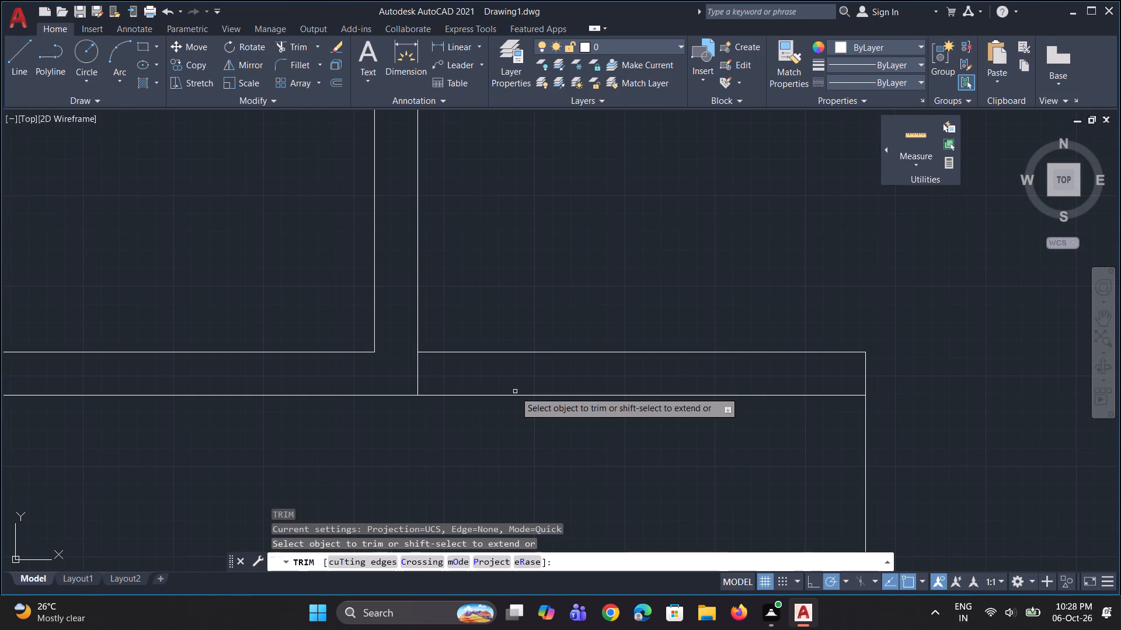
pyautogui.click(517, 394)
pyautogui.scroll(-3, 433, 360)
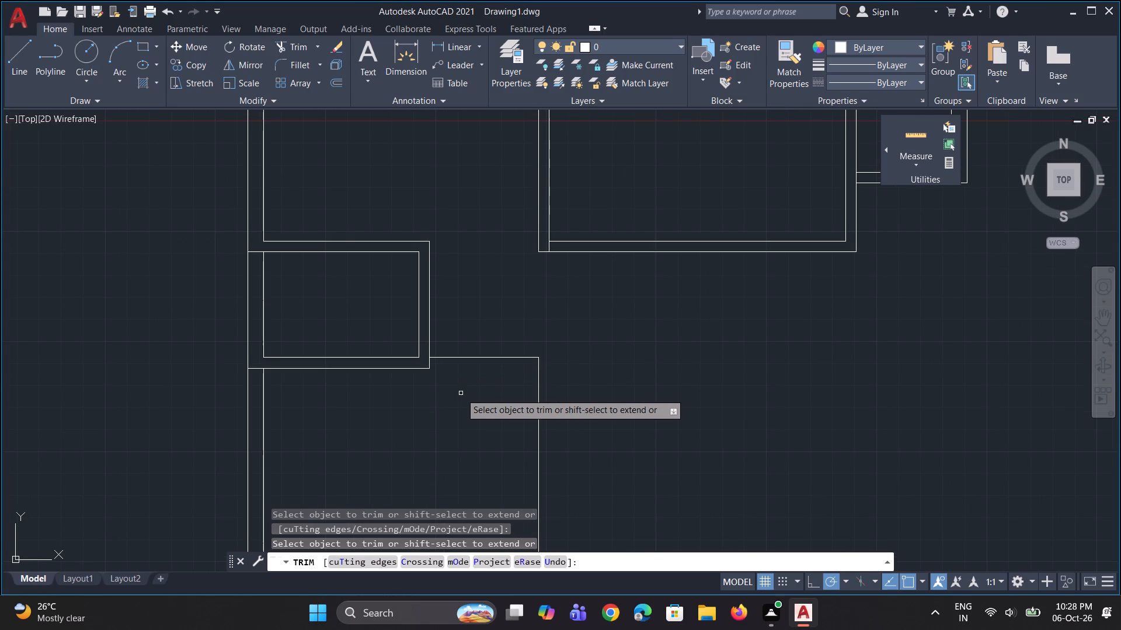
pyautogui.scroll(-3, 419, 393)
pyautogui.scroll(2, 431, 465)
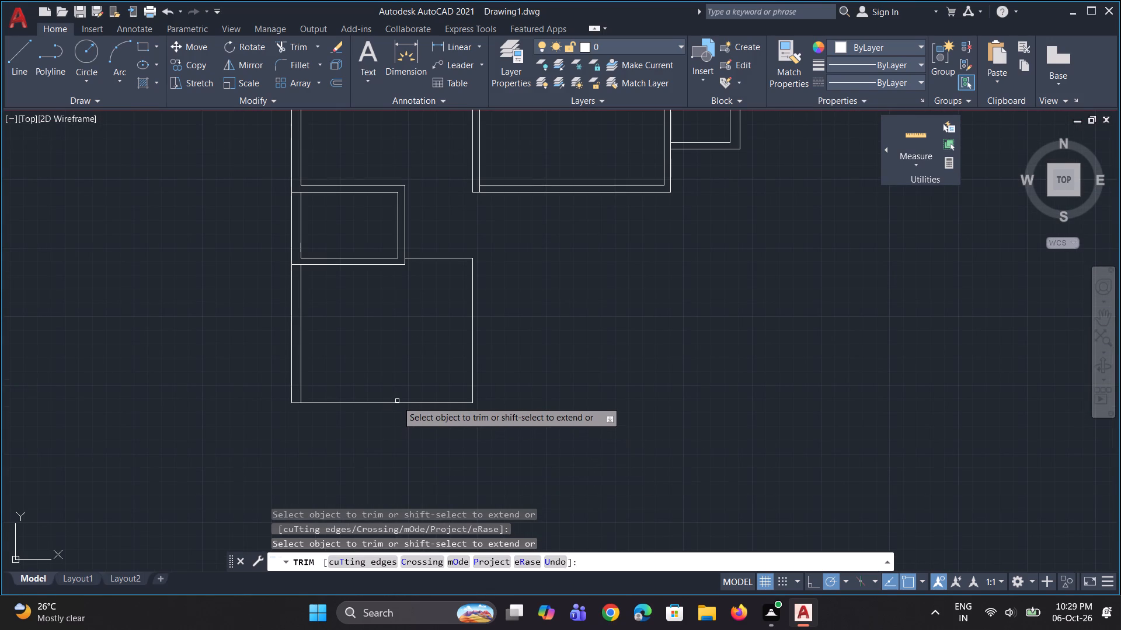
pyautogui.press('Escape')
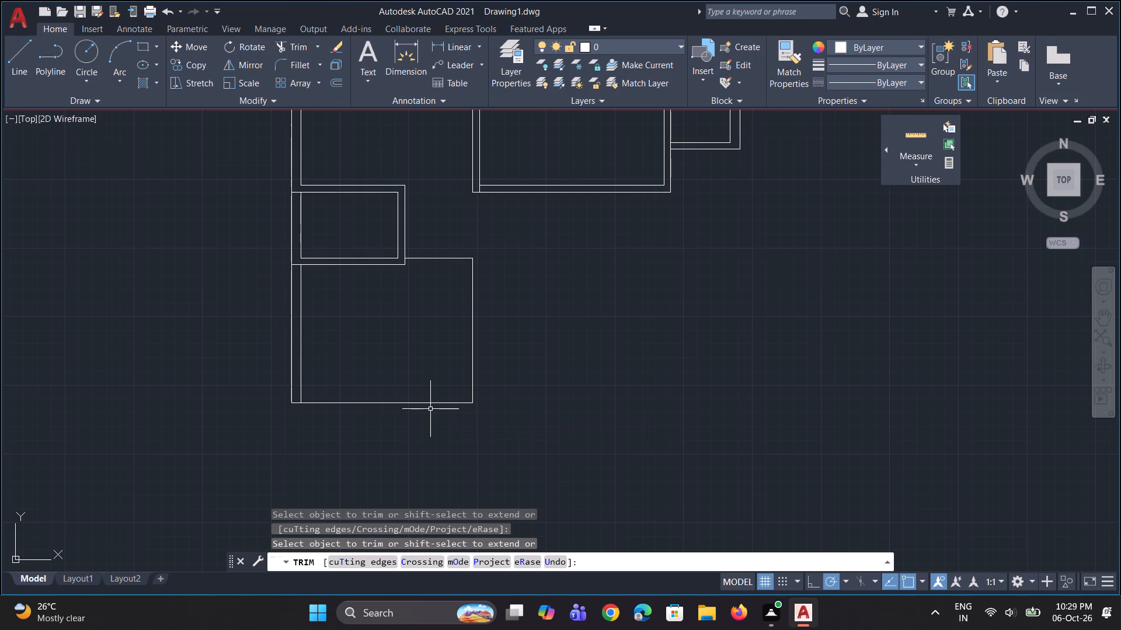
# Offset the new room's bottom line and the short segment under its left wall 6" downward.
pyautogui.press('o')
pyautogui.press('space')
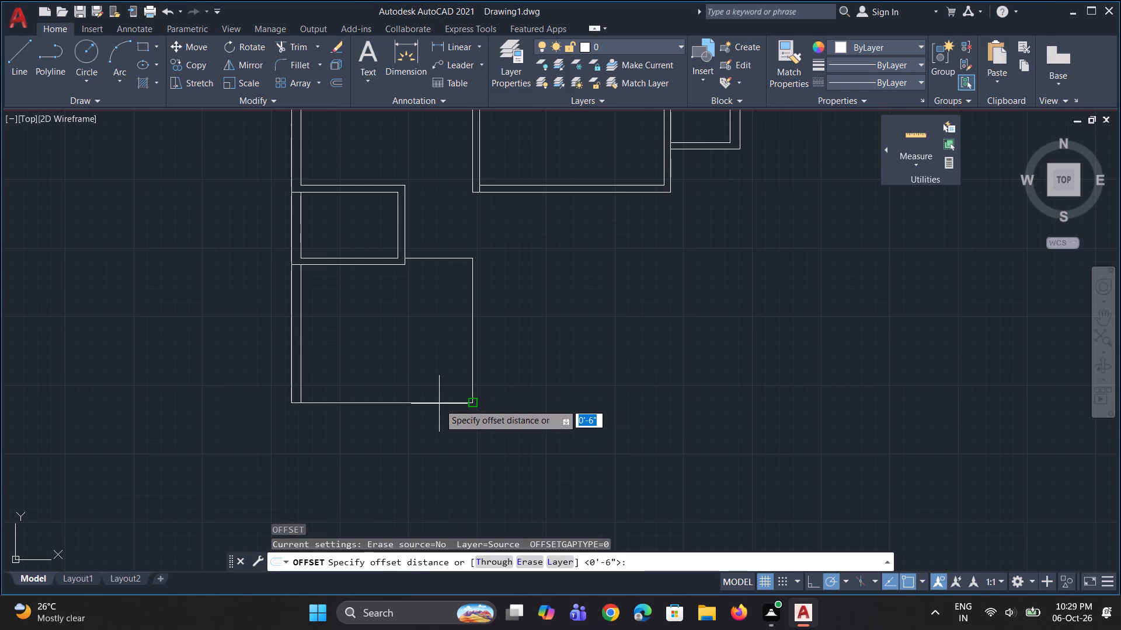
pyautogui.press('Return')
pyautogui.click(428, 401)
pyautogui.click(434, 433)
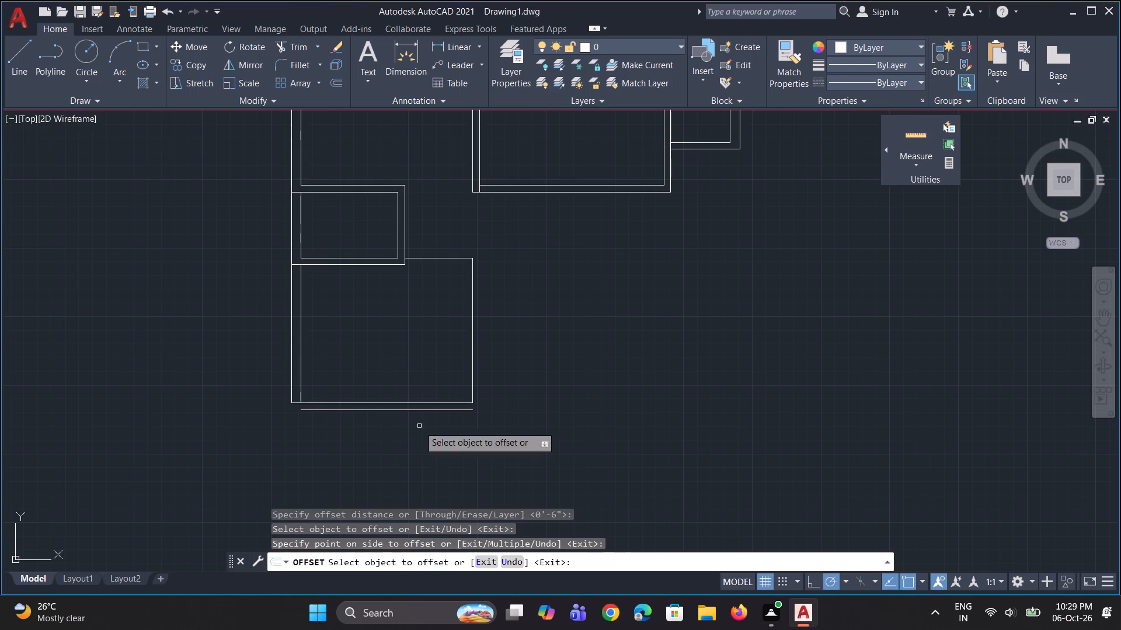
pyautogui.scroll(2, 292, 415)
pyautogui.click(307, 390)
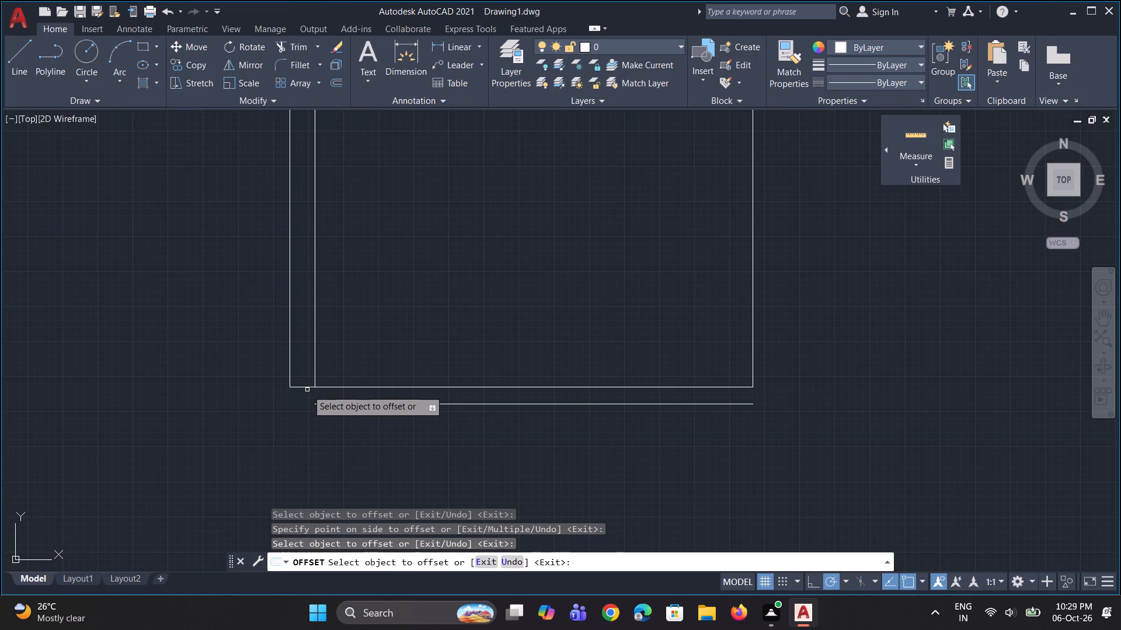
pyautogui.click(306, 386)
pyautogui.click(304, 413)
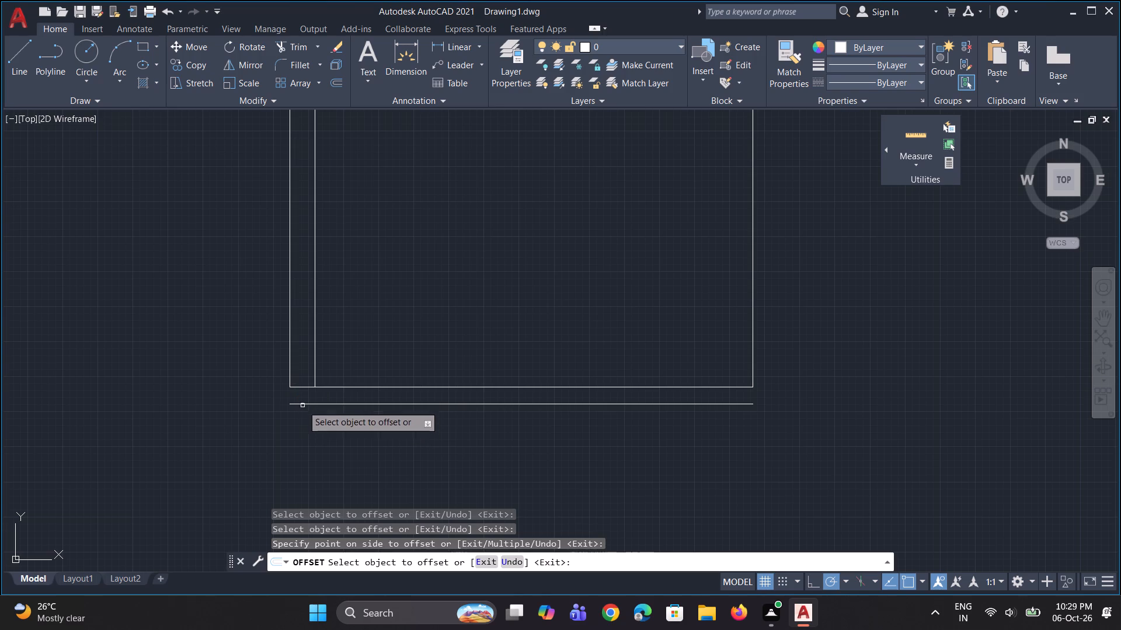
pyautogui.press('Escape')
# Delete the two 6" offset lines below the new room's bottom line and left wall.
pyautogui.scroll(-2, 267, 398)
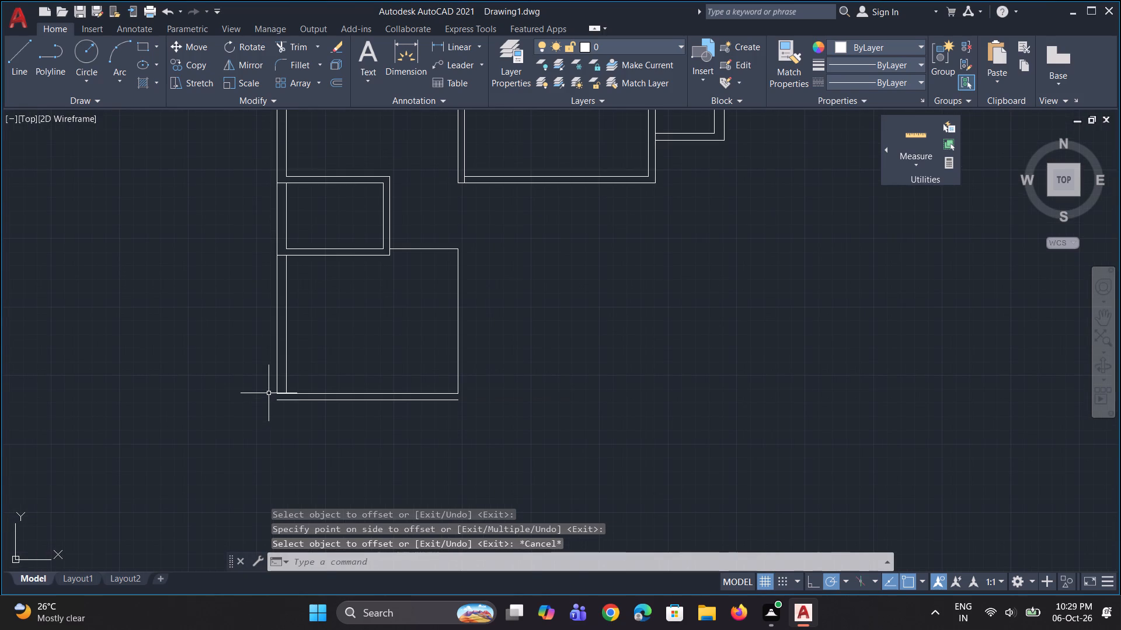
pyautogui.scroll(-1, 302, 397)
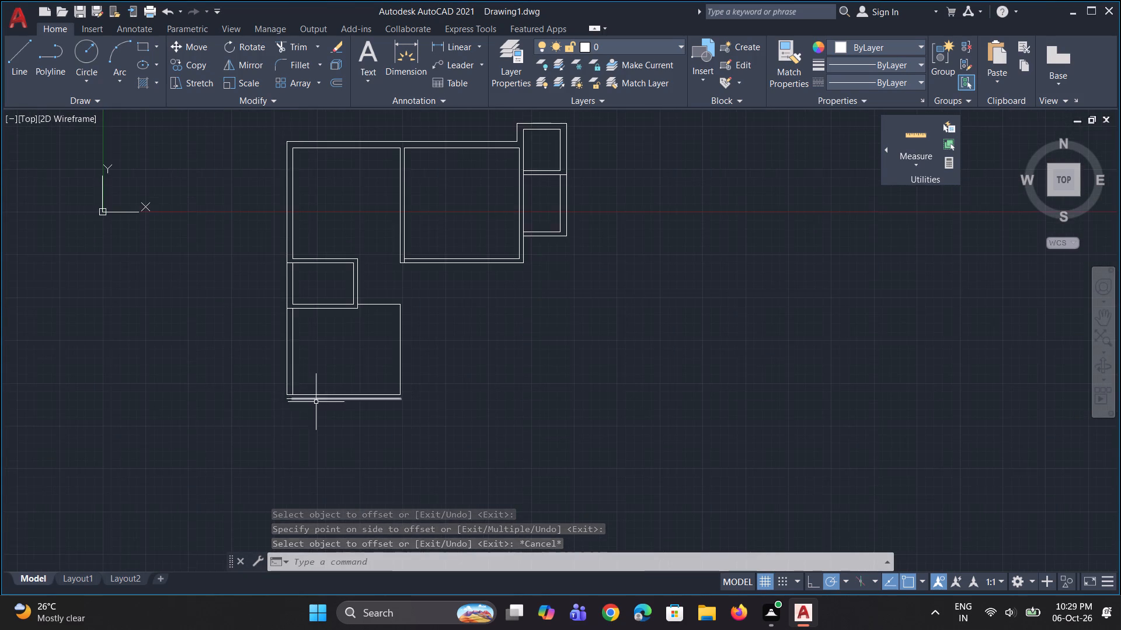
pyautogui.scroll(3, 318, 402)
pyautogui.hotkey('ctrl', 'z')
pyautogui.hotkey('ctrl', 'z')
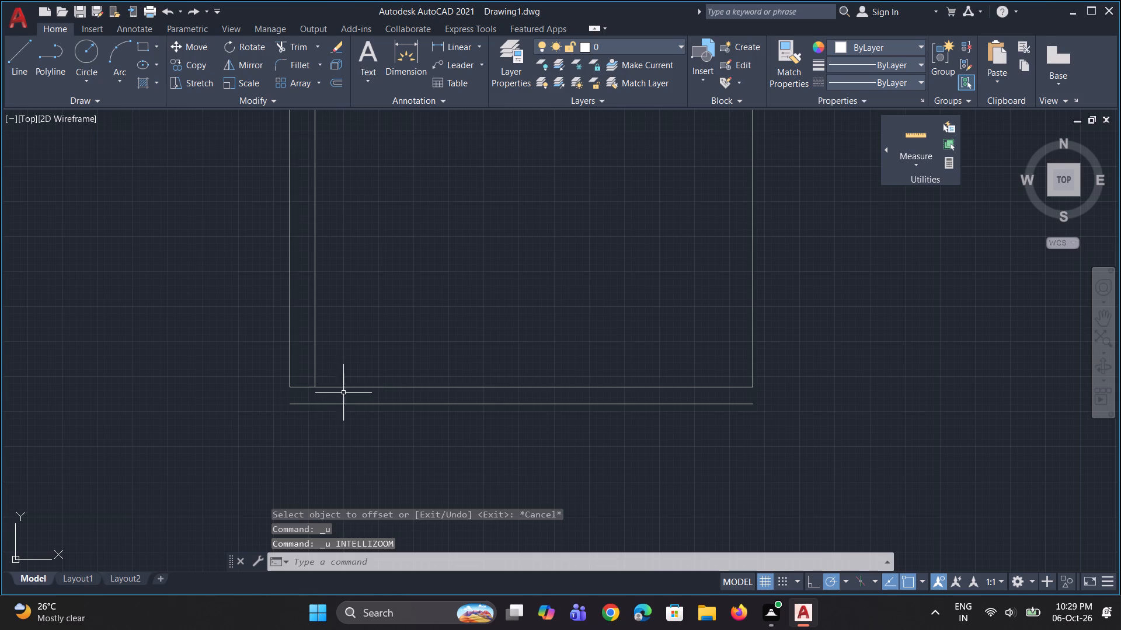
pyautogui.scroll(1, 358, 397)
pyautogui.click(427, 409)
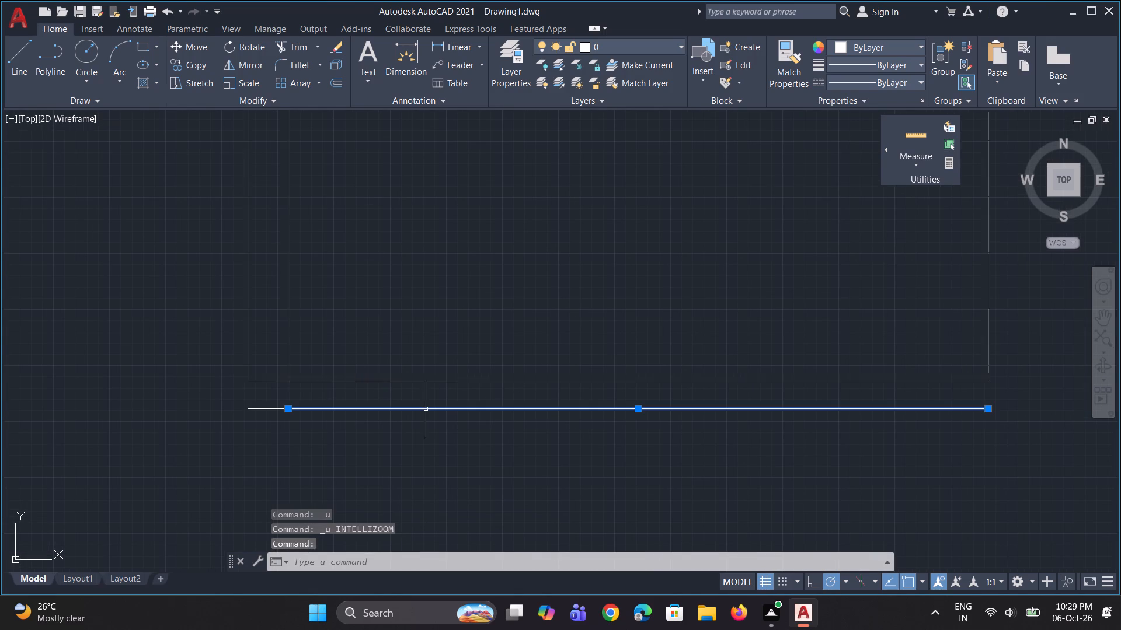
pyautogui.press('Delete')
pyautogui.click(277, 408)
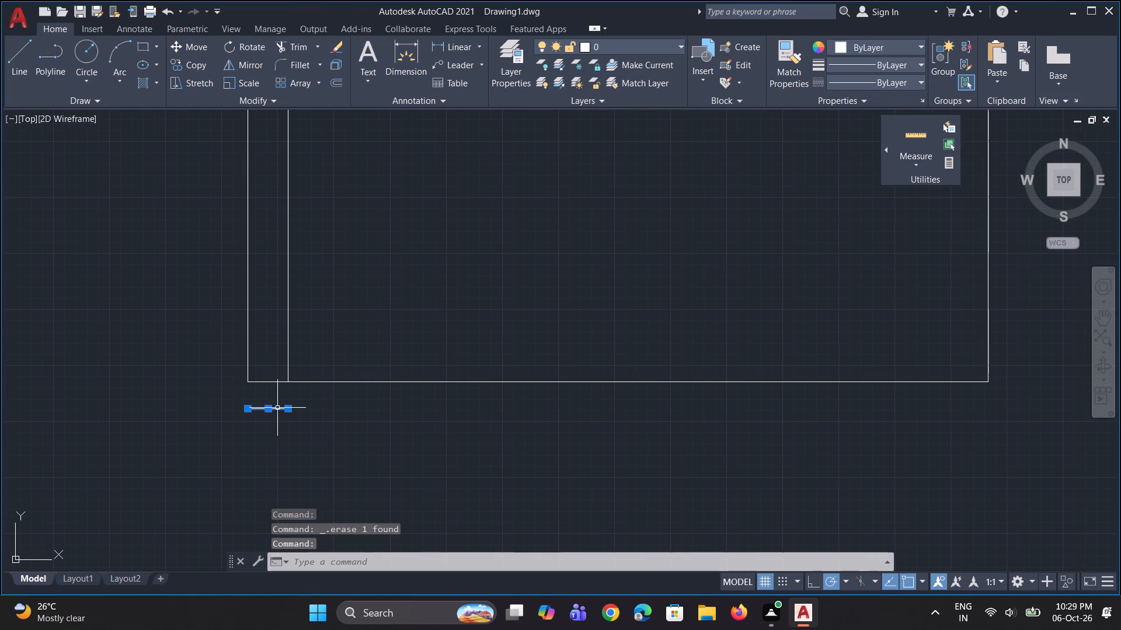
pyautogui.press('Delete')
# Offset the new room's bottom line and the short segment under its left wall 9" downward.
pyautogui.press('o')
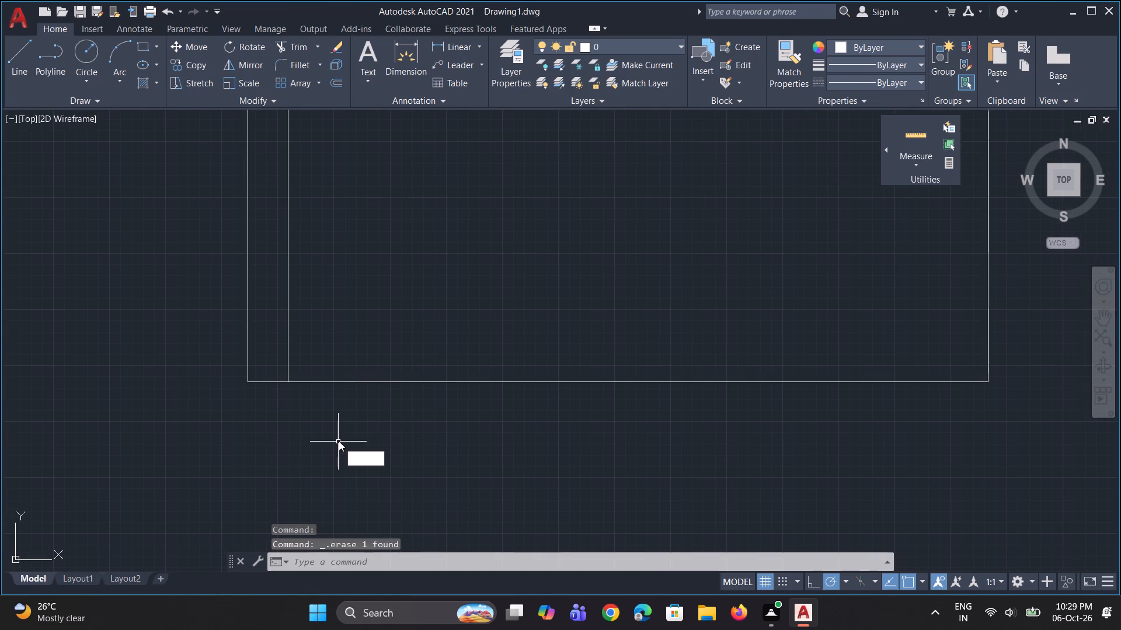
pyautogui.press('space')
pyautogui.press('9')
pyautogui.hotkey('shift', '"')
pyautogui.press('Return')
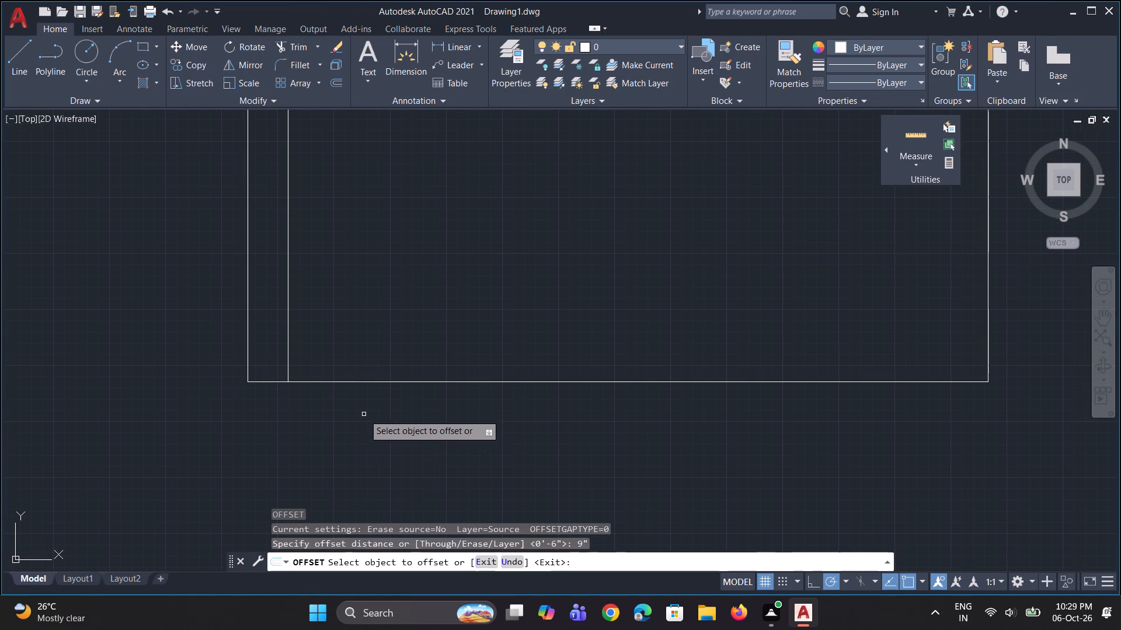
pyautogui.click(399, 381)
pyautogui.click(394, 427)
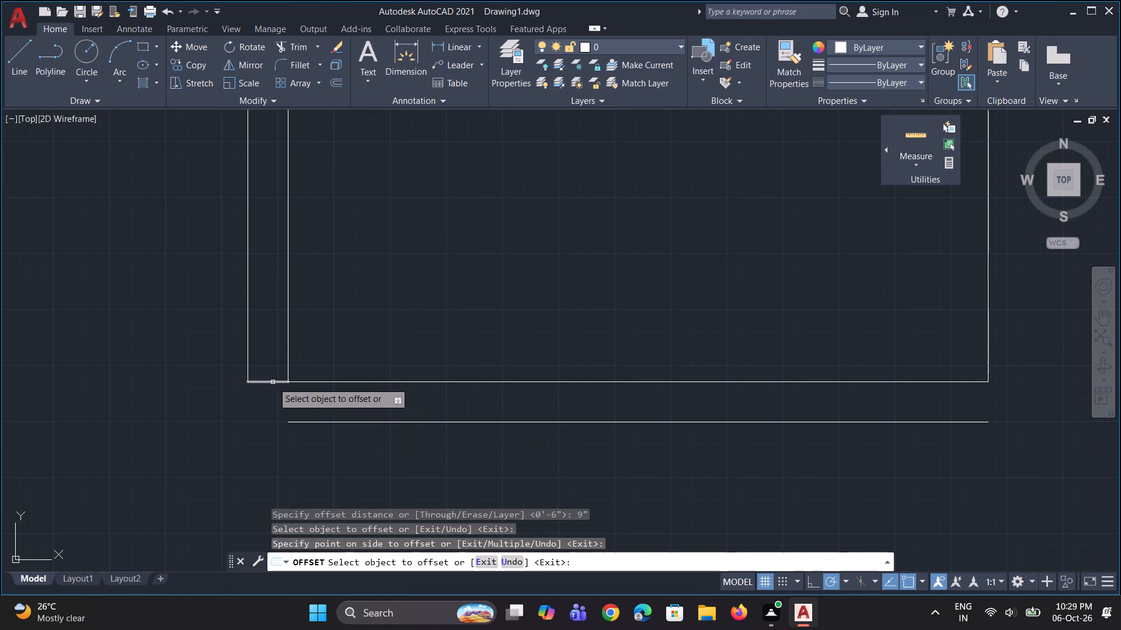
pyautogui.click(271, 381)
pyautogui.click(255, 423)
pyautogui.scroll(-1, 241, 442)
pyautogui.scroll(-2, 502, 428)
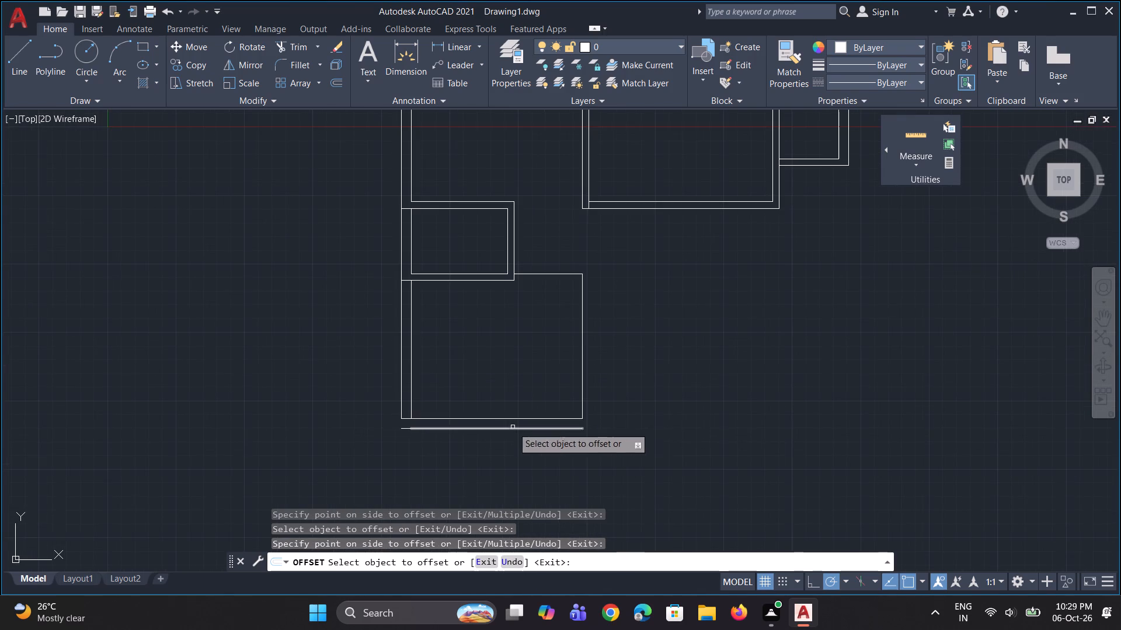
pyautogui.scroll(1, 603, 415)
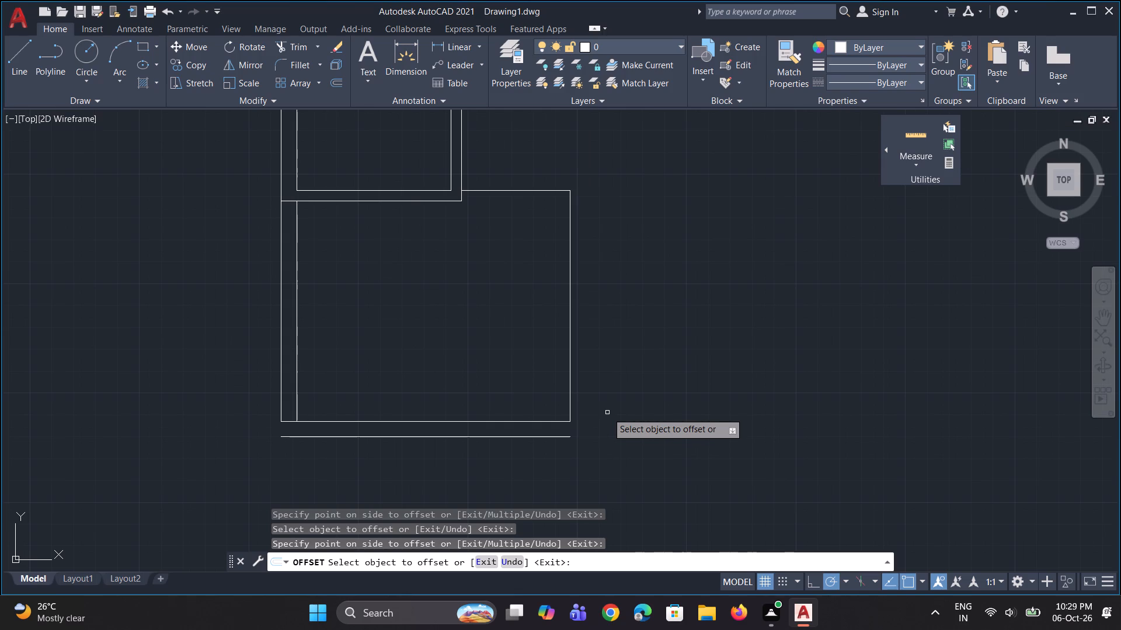
# Draw a projection from the new room's top-right corner: 5' down, 2'6" outward, down level with the bottom line, and back to the bottom-right corner.
pyautogui.scroll(-2, 496, 466)
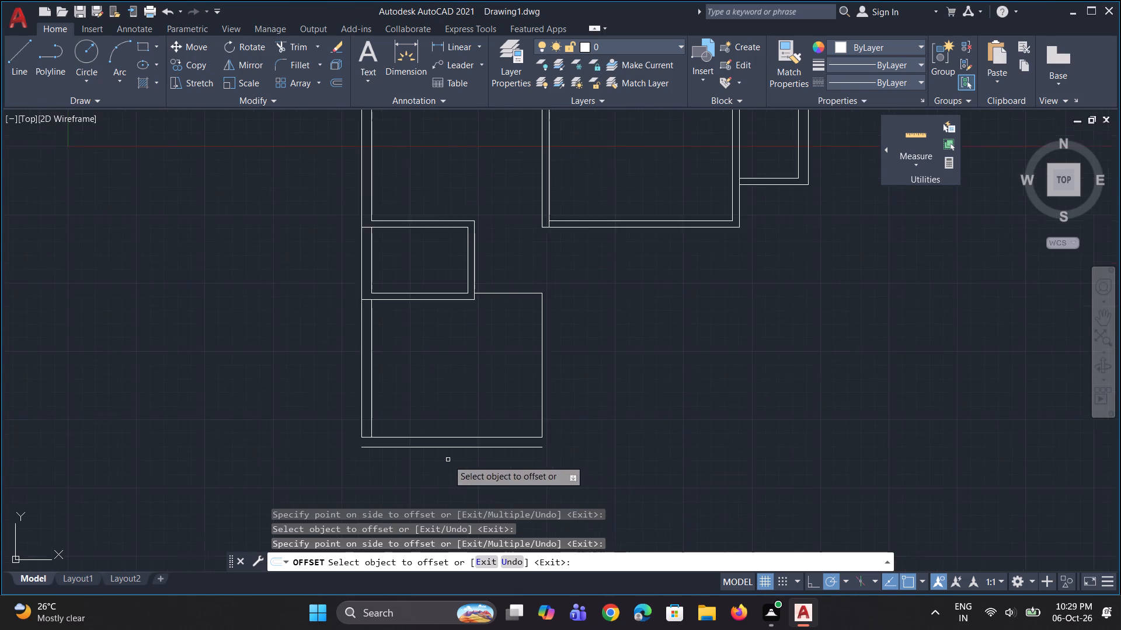
pyautogui.scroll(1, 553, 399)
pyautogui.scroll(1, 518, 443)
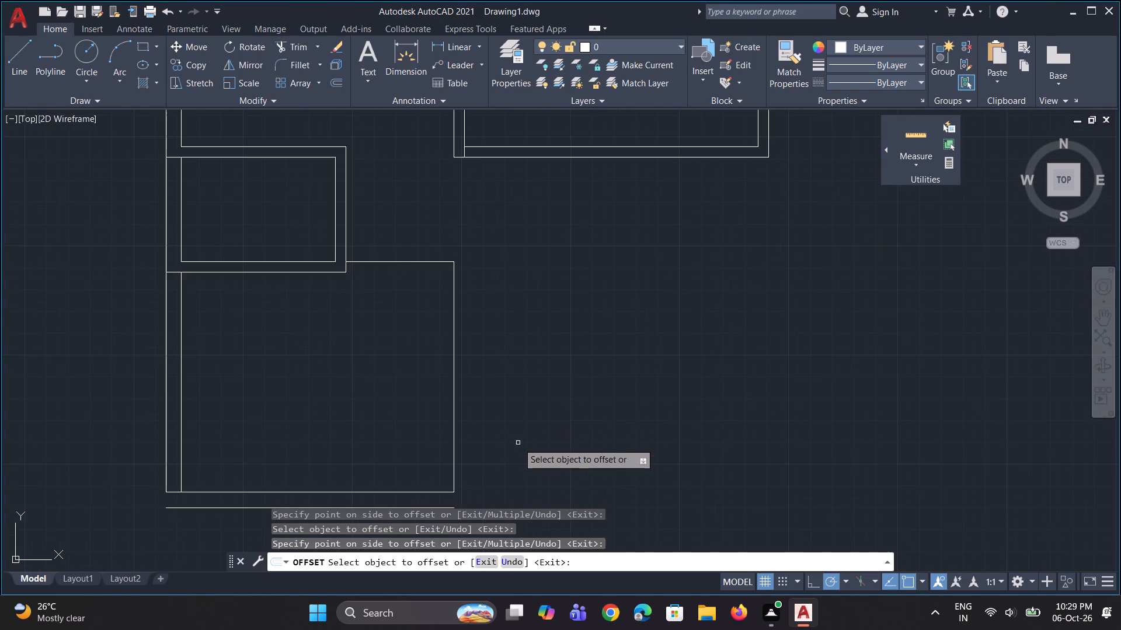
pyautogui.scroll(-1, 506, 463)
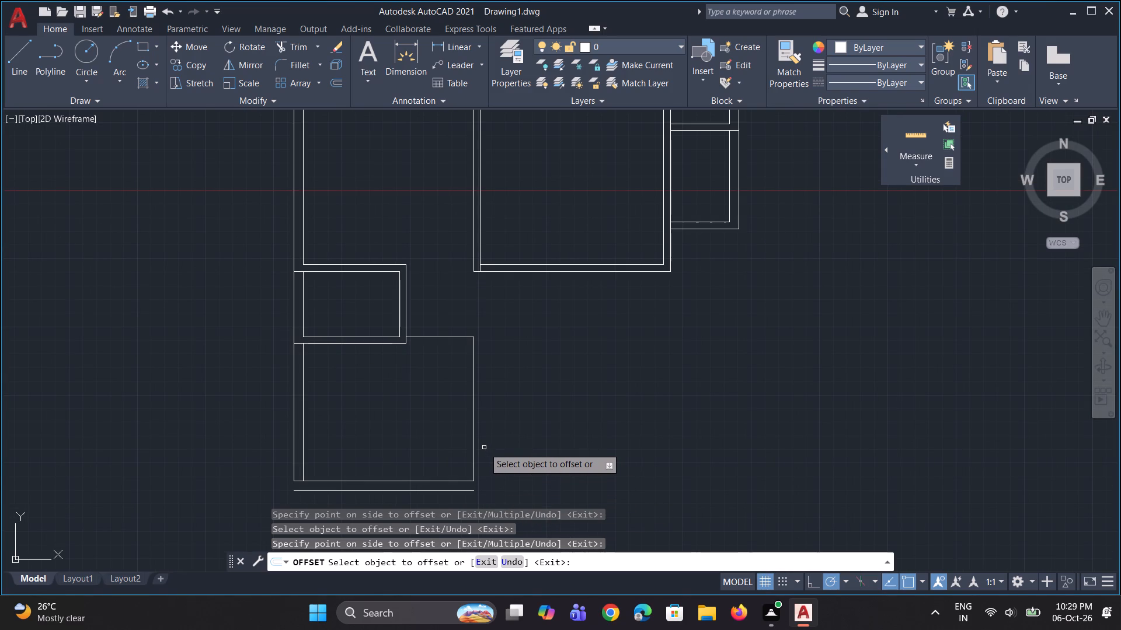
pyautogui.scroll(1, 479, 432)
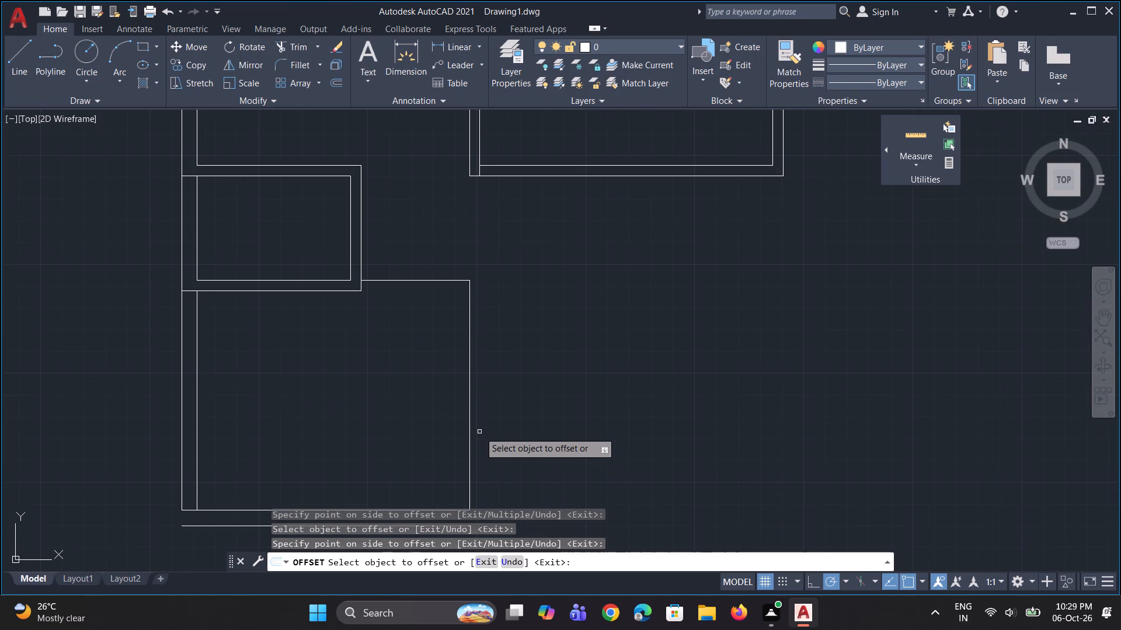
pyautogui.press('Escape')
pyautogui.write('l')
pyautogui.press('space')
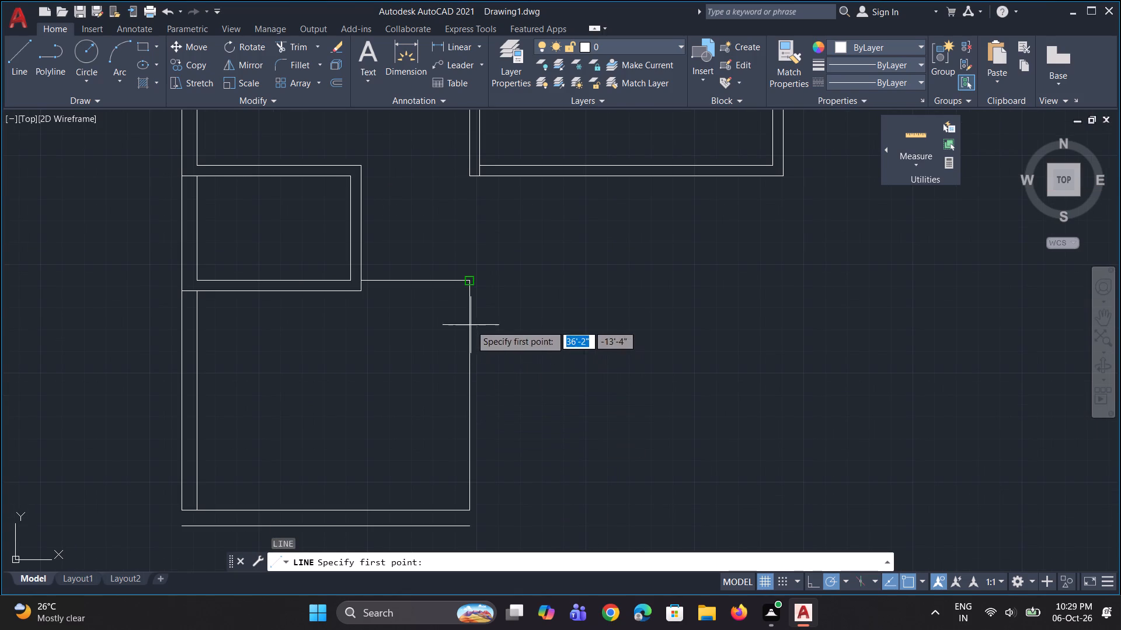
pyautogui.click(468, 279)
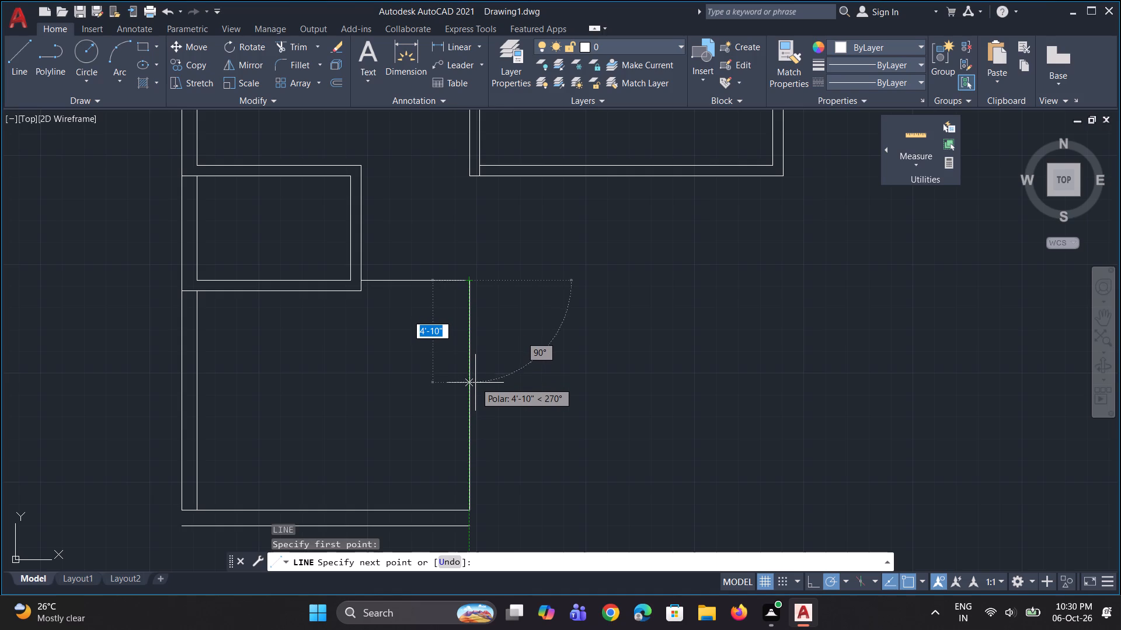
pyautogui.press('5')
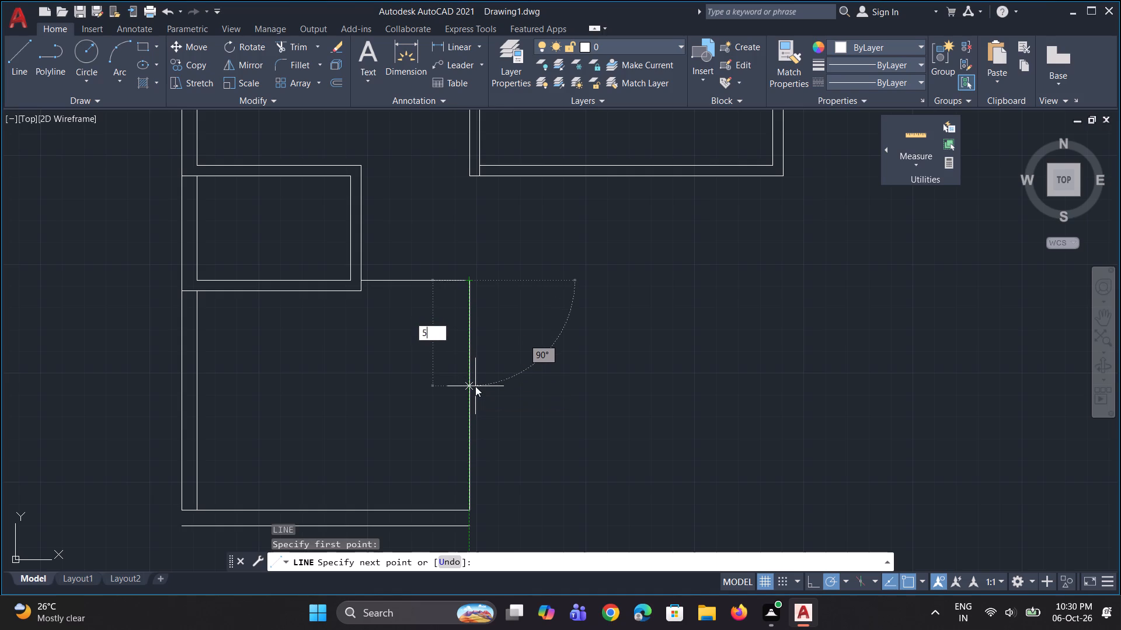
pyautogui.press("'")
pyautogui.press('Return')
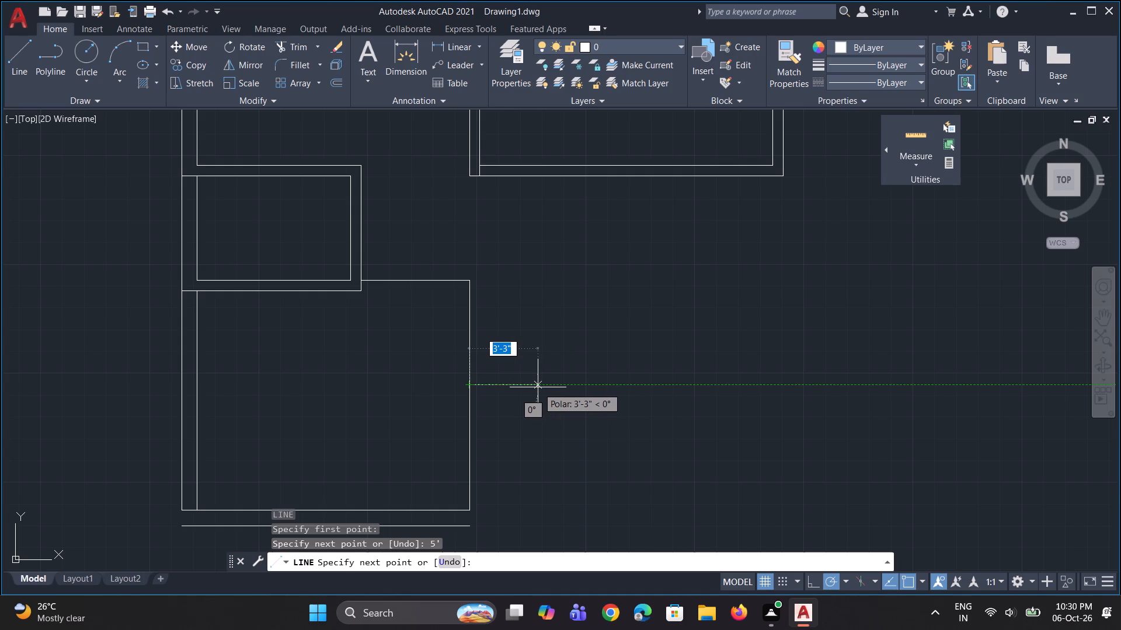
pyautogui.write('2\'6"')
pyautogui.press('Return')
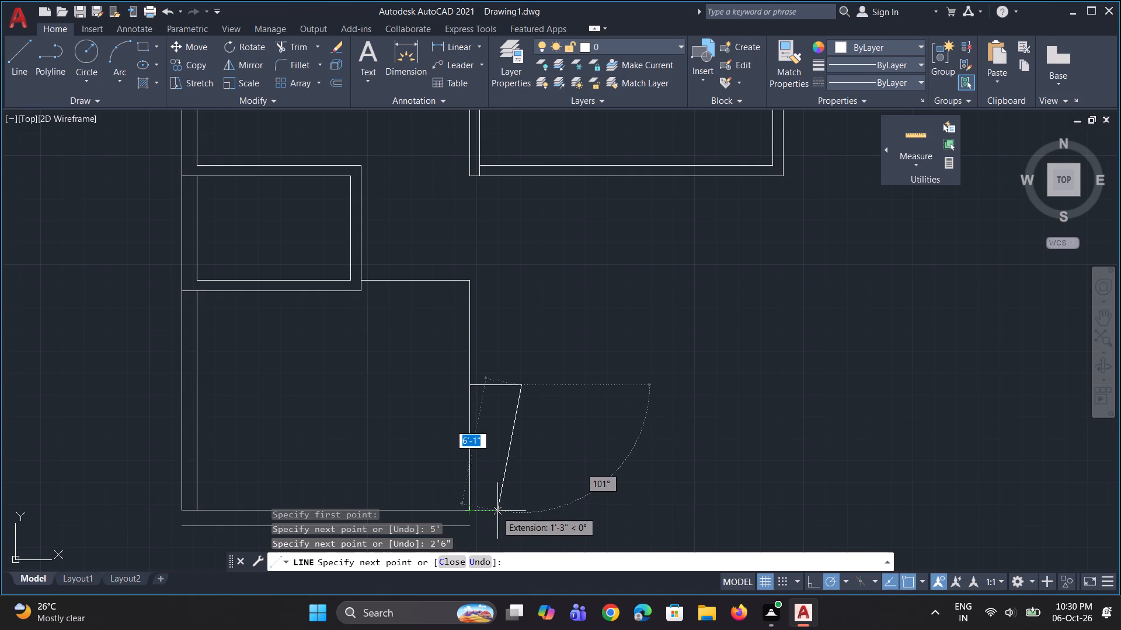
pyautogui.click(524, 511)
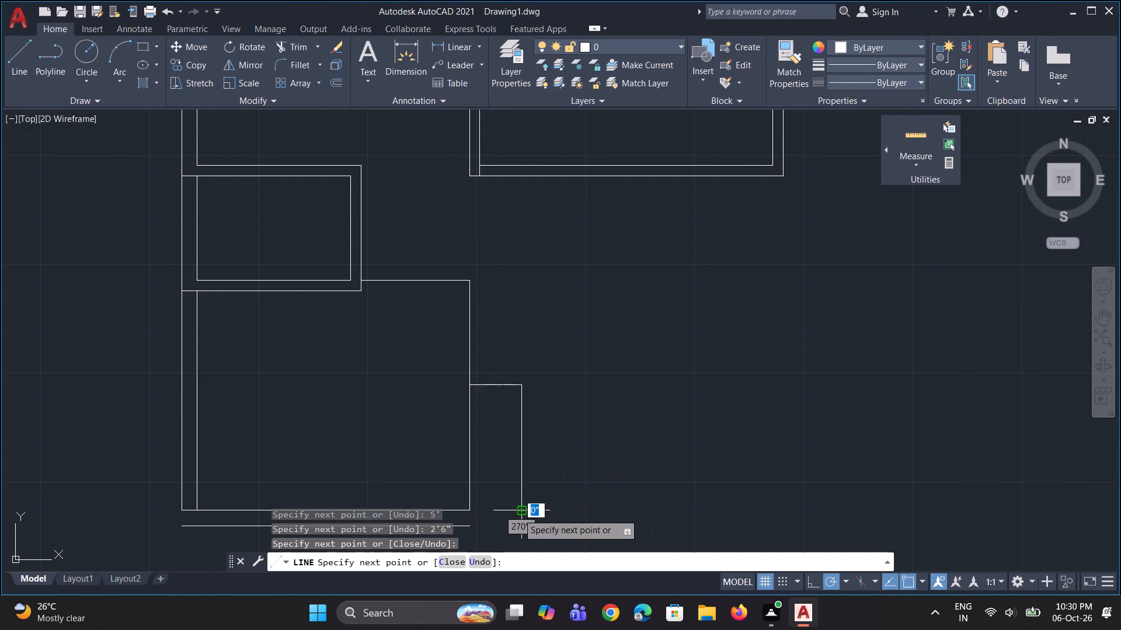
pyautogui.click(468, 510)
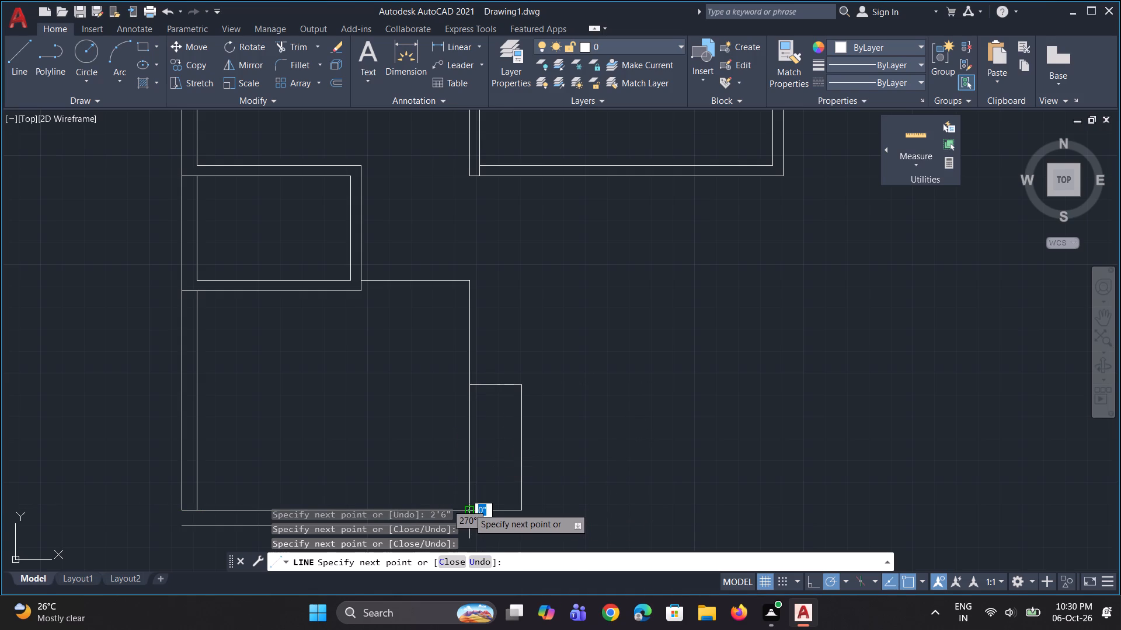
pyautogui.press('Escape')
# Trim away the stretch of the new room's right wall line between the room and the projection.
pyautogui.write('tr')
pyautogui.press('space')
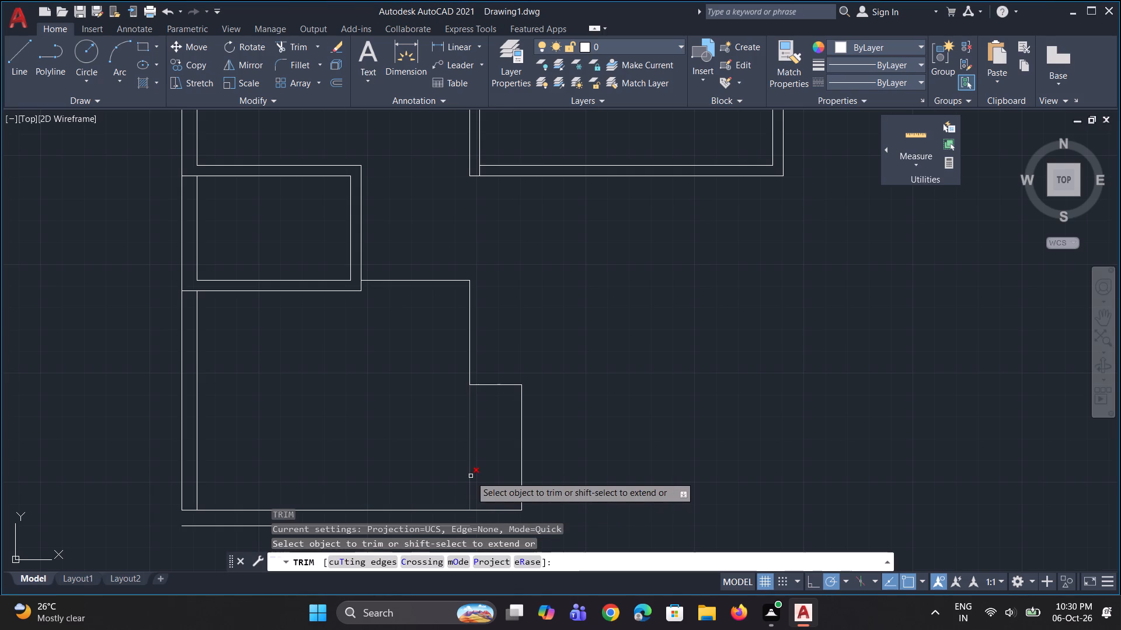
pyautogui.click(471, 476)
pyautogui.scroll(-3, 457, 442)
pyautogui.scroll(2, 467, 481)
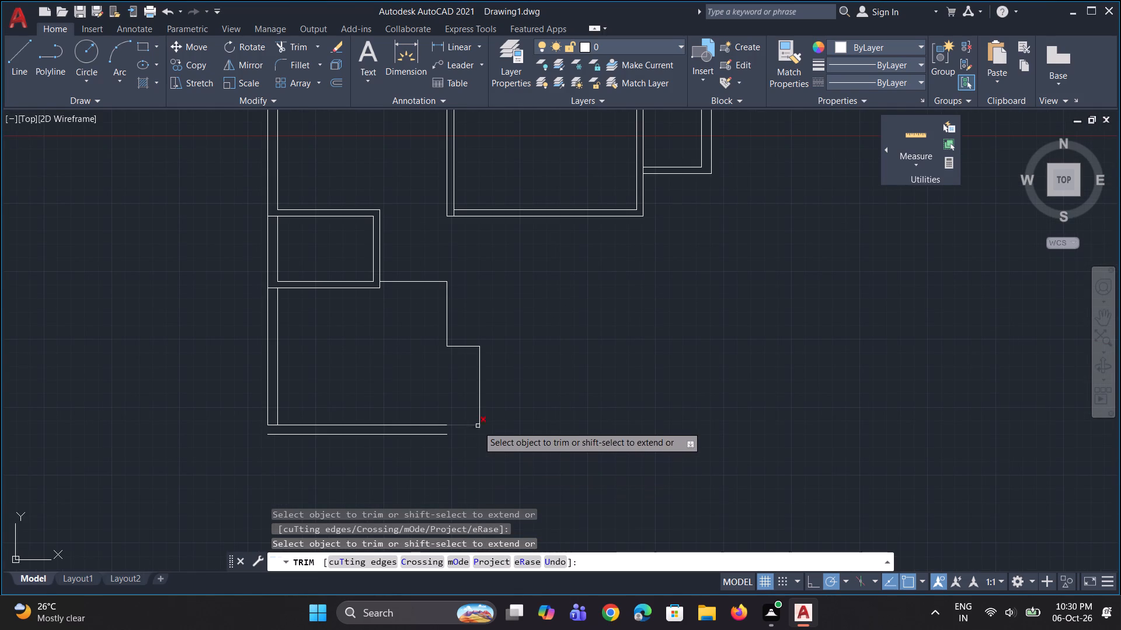
pyautogui.scroll(2, 490, 406)
pyautogui.scroll(-1, 471, 431)
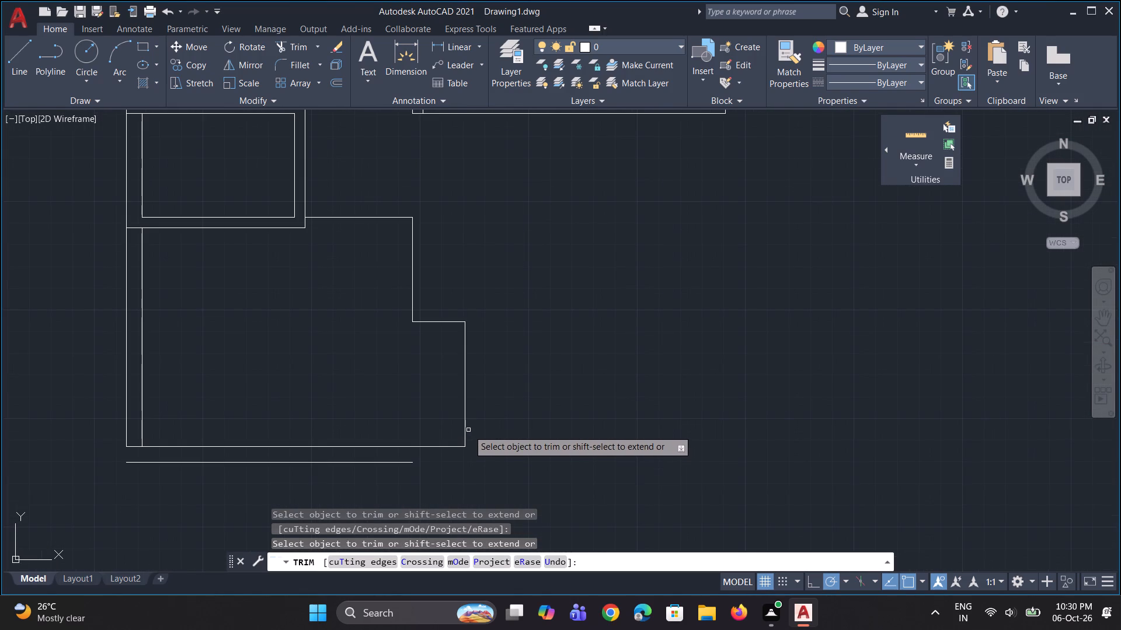
pyautogui.press('Escape')
# Offset the room's upper right wall line and the projection's top and right lines 6" outward.
pyautogui.press('o')
pyautogui.press('space')
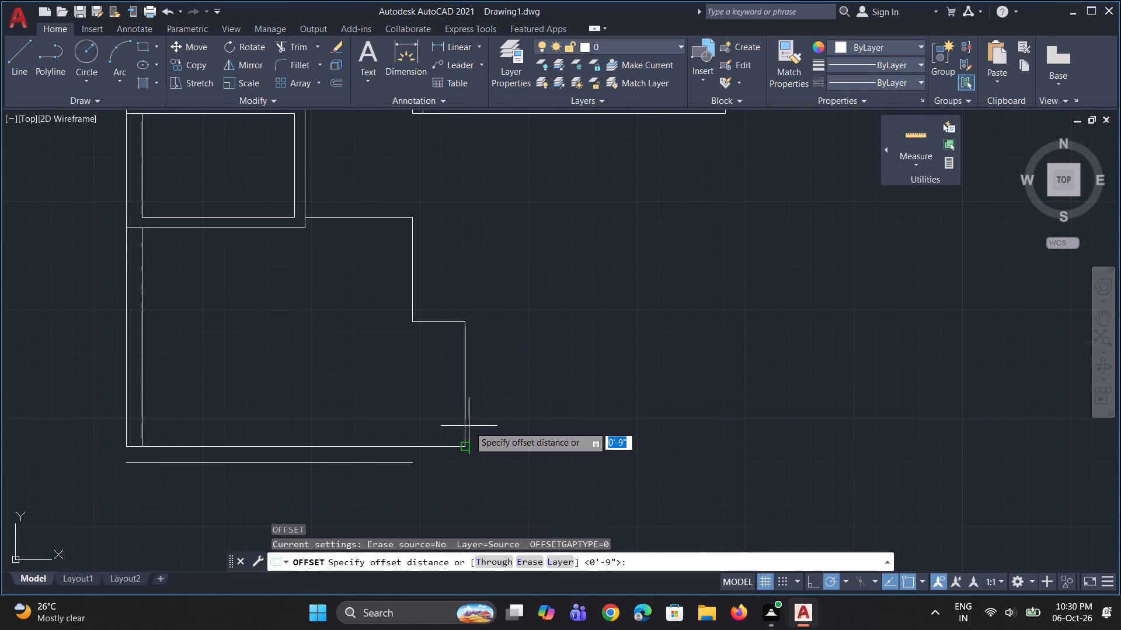
pyautogui.write('6')
pyautogui.hotkey('shift', '"')
pyautogui.press('Return')
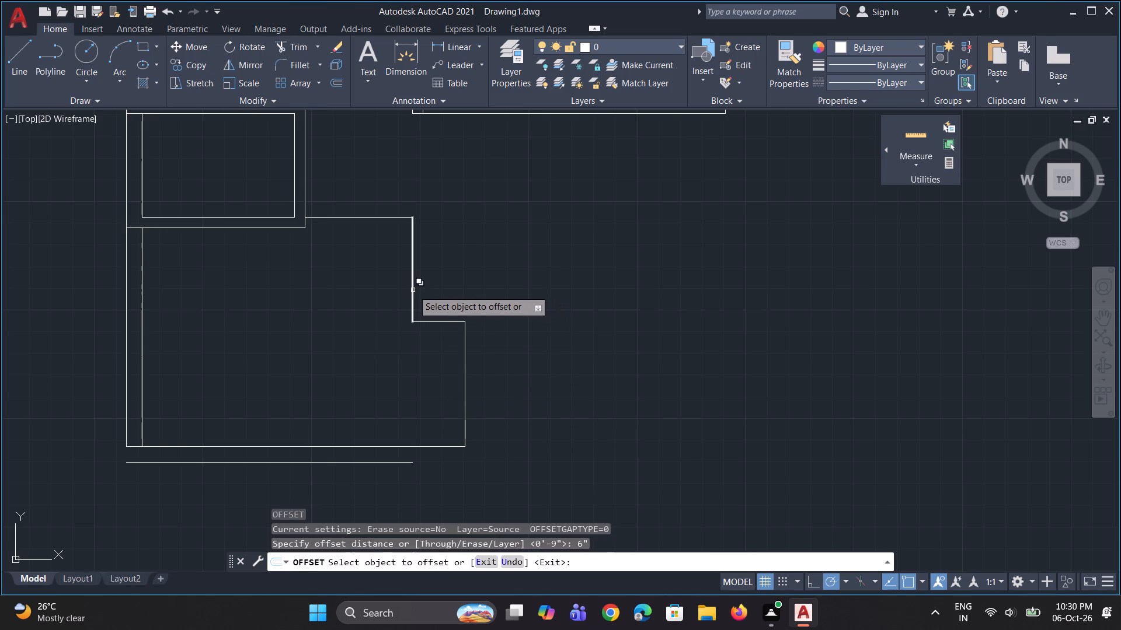
pyautogui.click(412, 290)
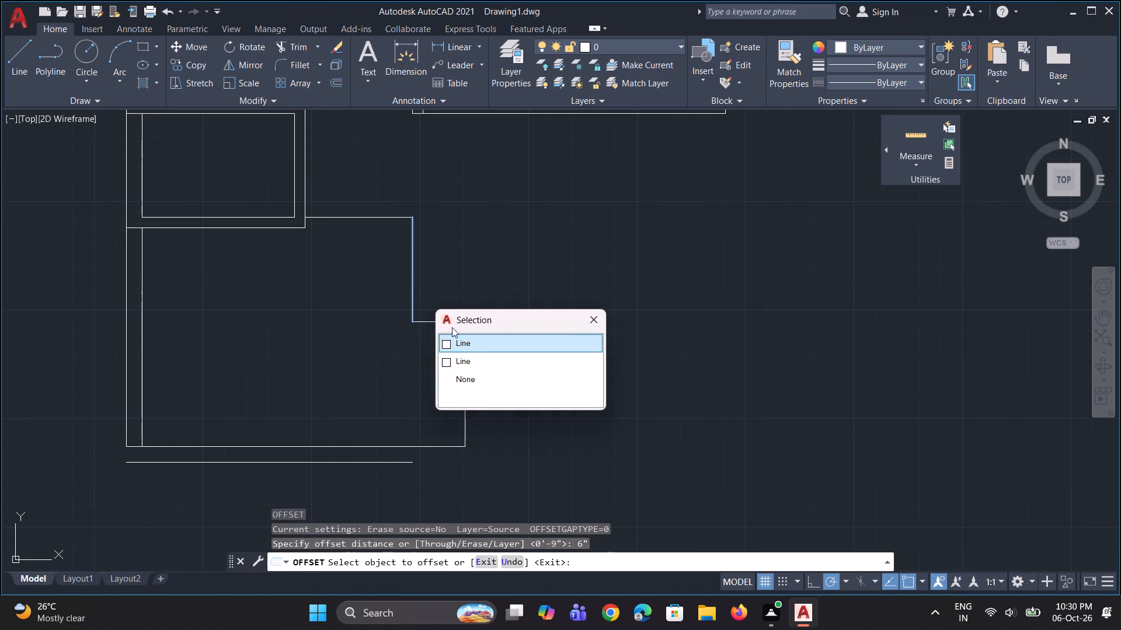
pyautogui.click(450, 344)
pyautogui.click(439, 306)
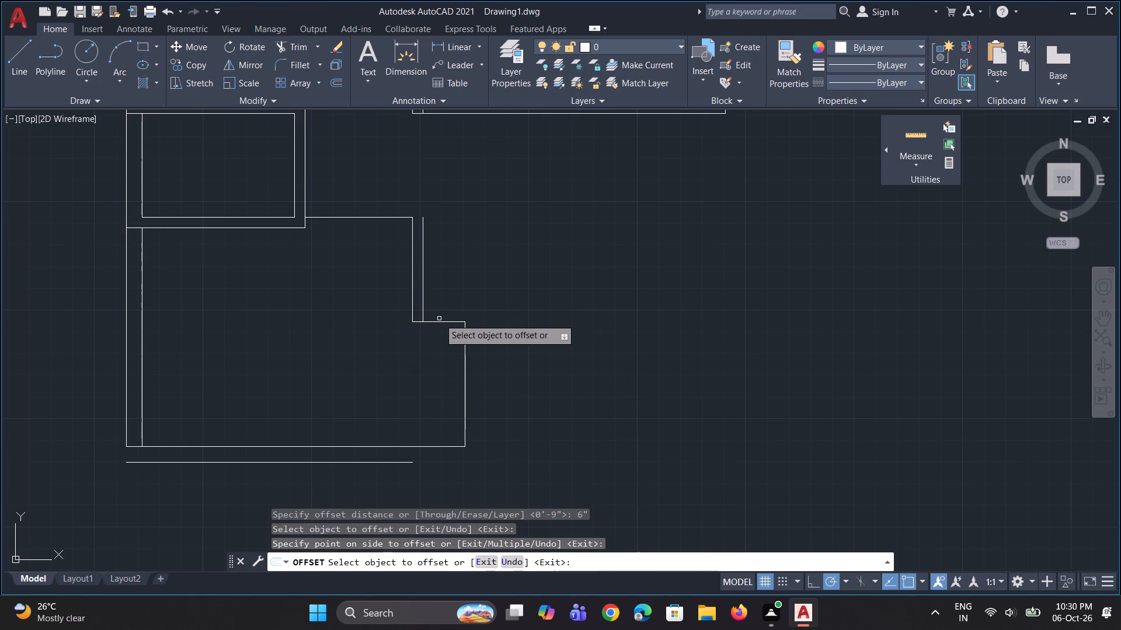
pyautogui.click(439, 321)
pyautogui.click(443, 313)
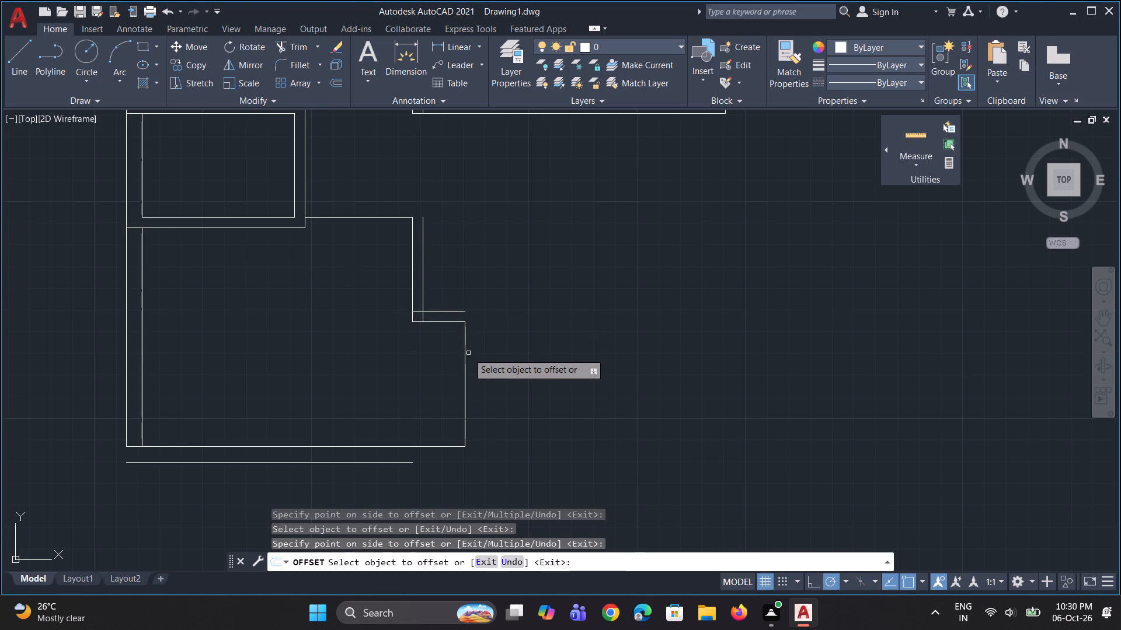
pyautogui.click(466, 351)
pyautogui.click(483, 358)
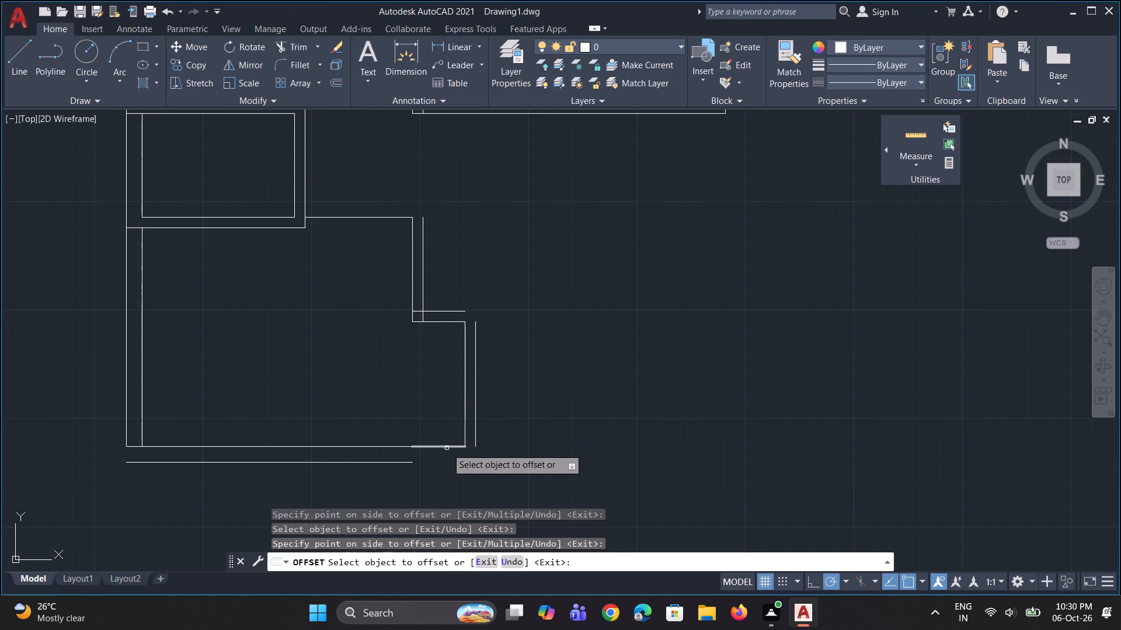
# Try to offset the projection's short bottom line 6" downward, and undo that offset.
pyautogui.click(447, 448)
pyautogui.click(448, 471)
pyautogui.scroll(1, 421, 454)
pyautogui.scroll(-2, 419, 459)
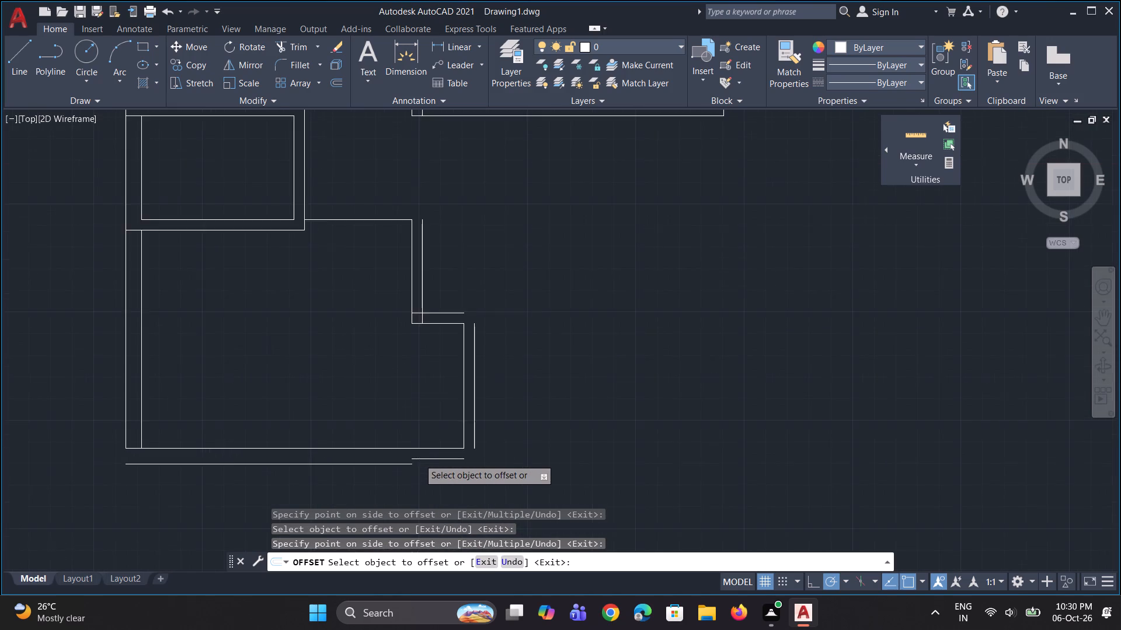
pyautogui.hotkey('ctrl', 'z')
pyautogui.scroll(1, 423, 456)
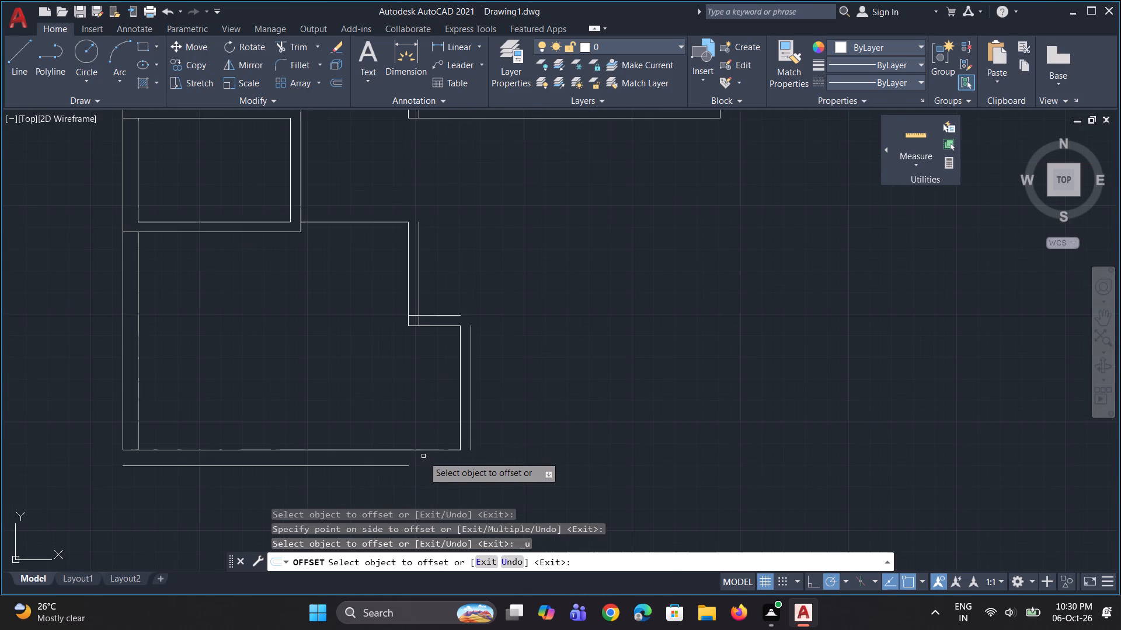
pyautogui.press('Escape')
# Extend the outer bottom wall line with a line to below the projection's outer right line, joining up to its lower end.
pyautogui.press('l')
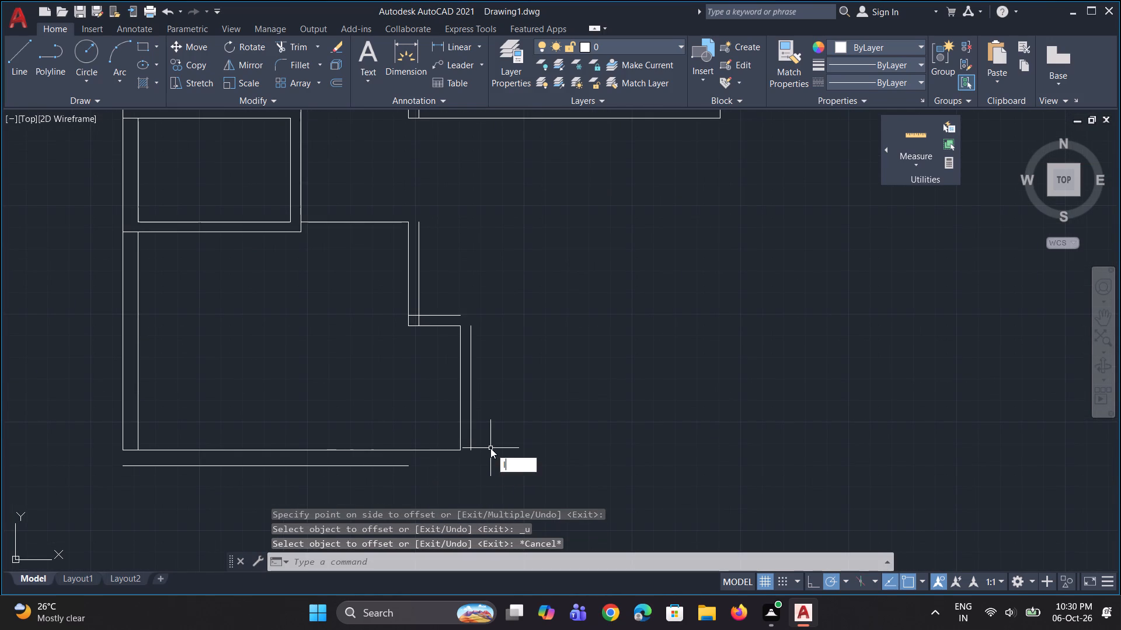
pyautogui.press('space')
pyautogui.click(409, 466)
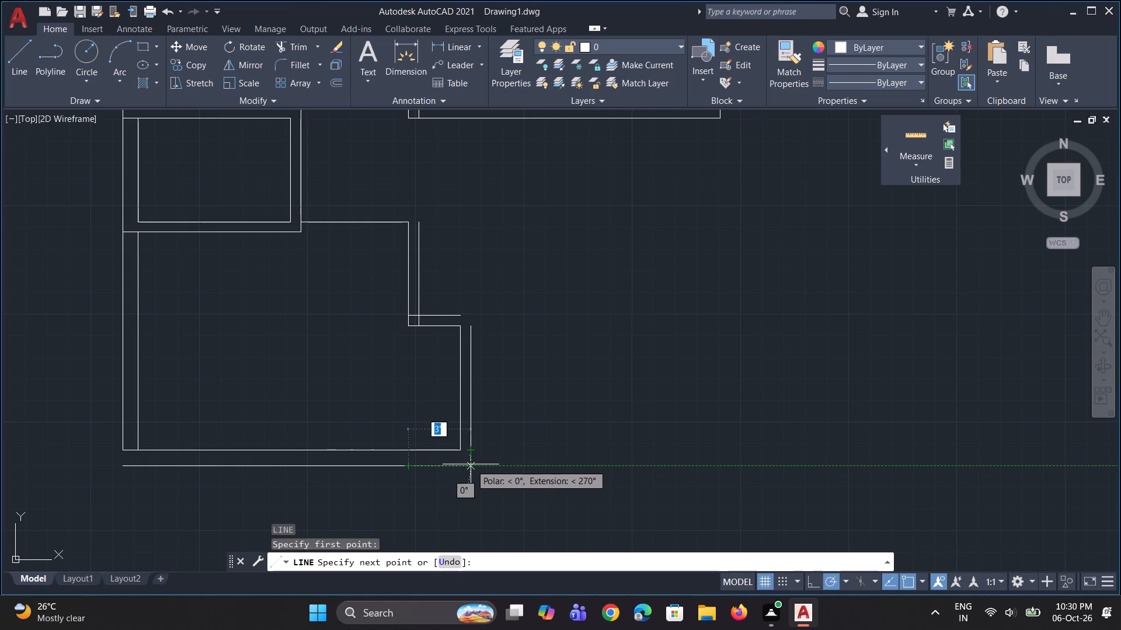
pyautogui.click(470, 466)
pyautogui.click(469, 448)
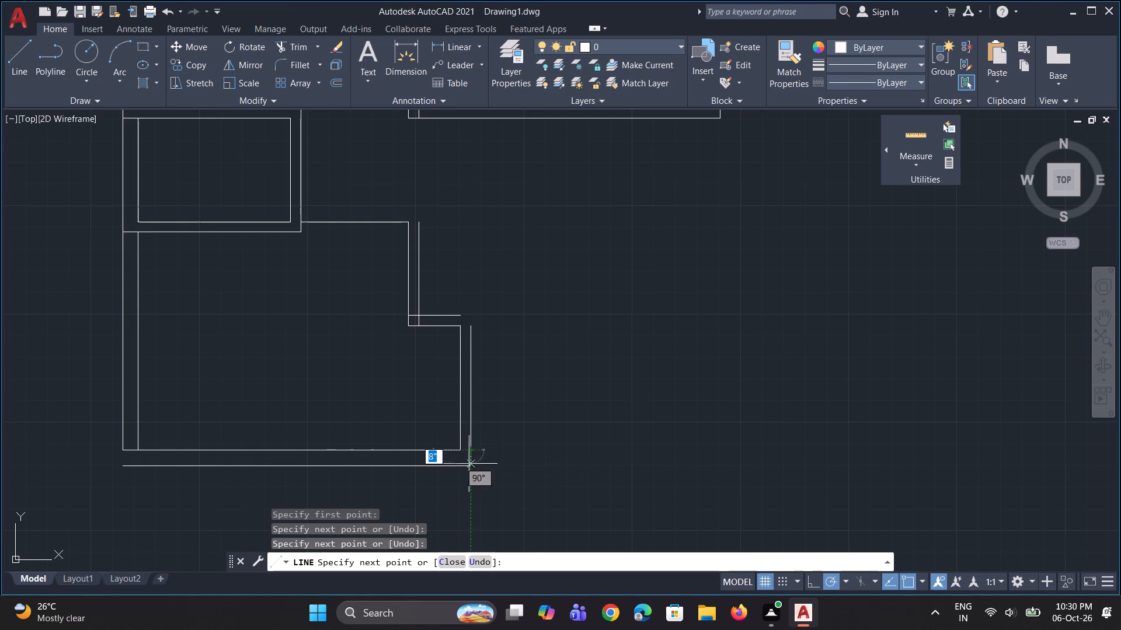
pyautogui.press('space')
# Close the projection's outer top-right corner with 6" lines joining its outer right and outer top wall lines.
pyautogui.scroll(2, 488, 341)
pyautogui.press('l')
pyautogui.press('space')
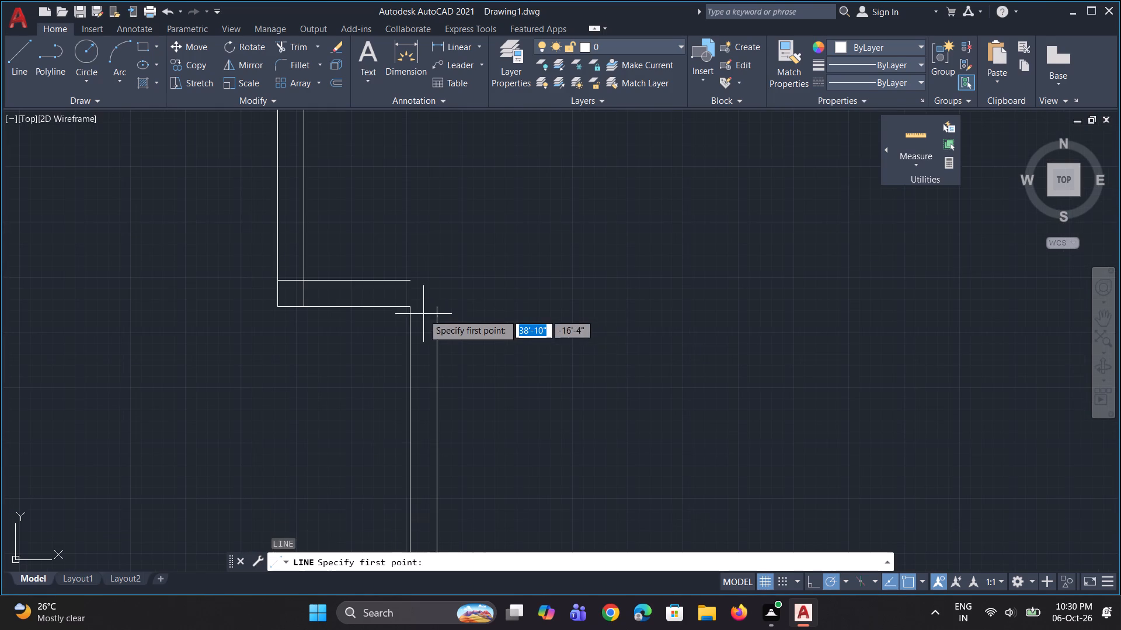
pyautogui.scroll(1, 418, 318)
pyautogui.click(442, 303)
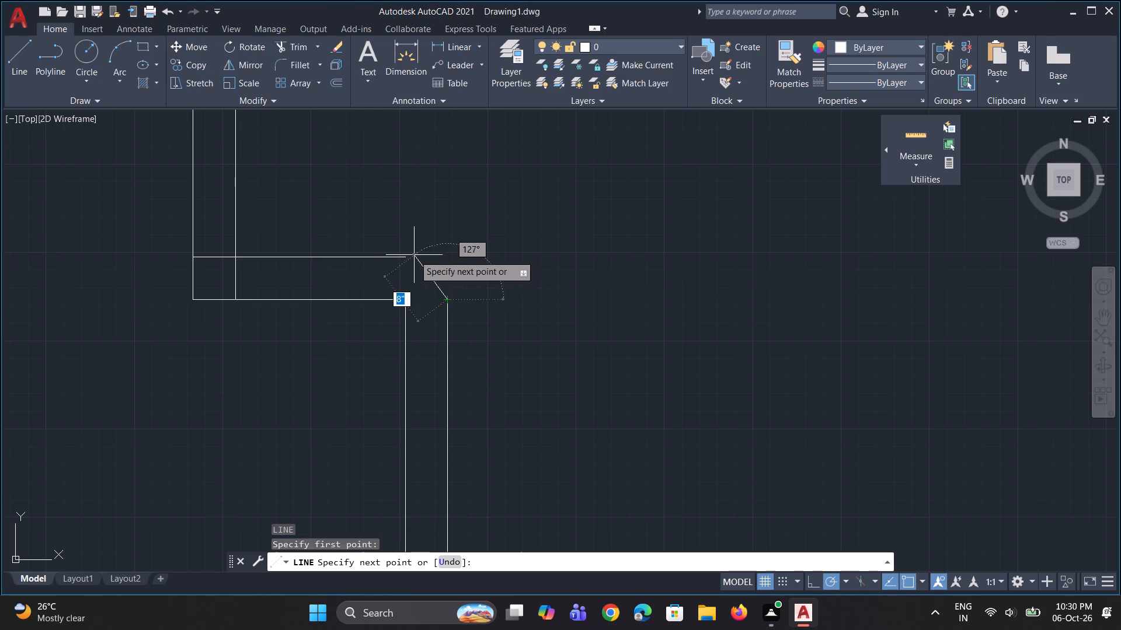
pyautogui.click(448, 257)
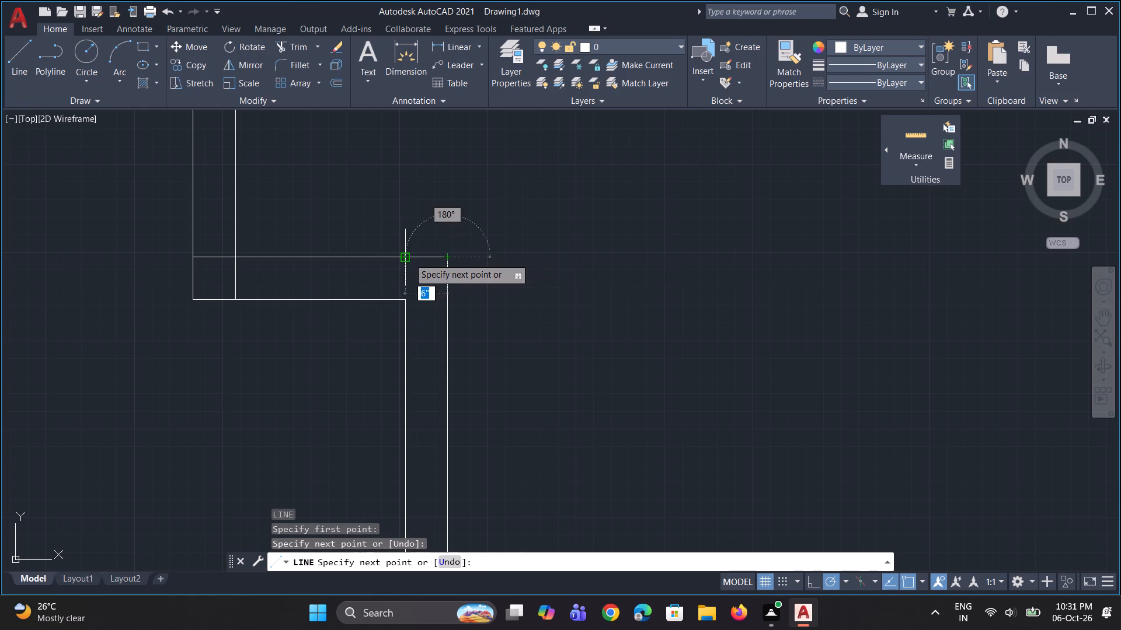
pyautogui.click(409, 258)
pyautogui.scroll(-2, 449, 348)
pyautogui.press('space')
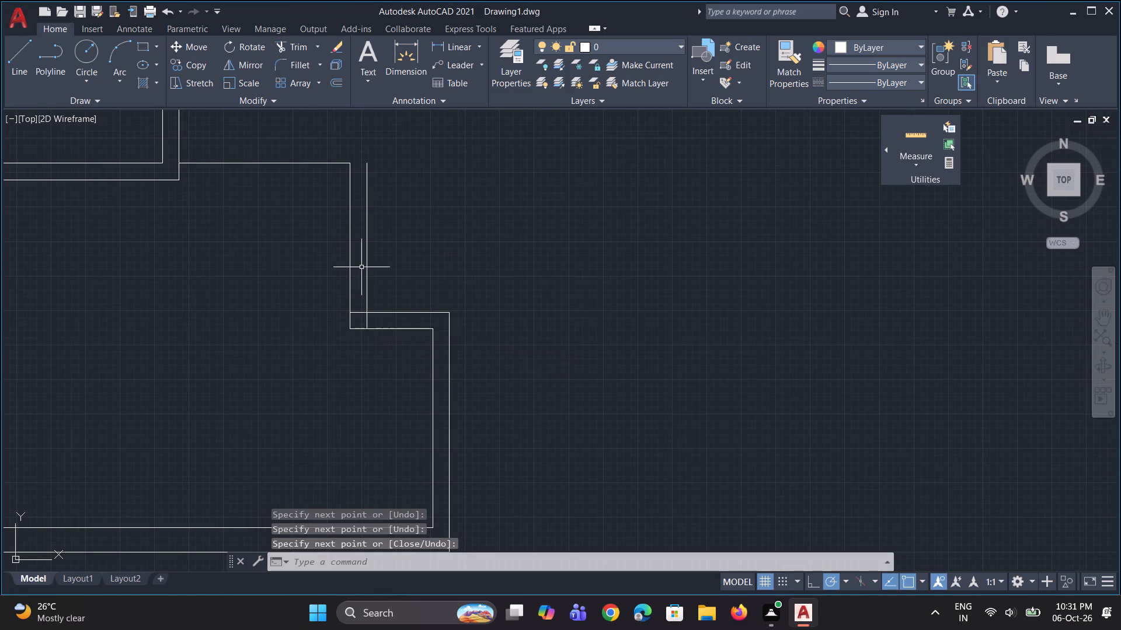
# Draw a short line joining the top ends of the two parallel lines of the room's upper right wall.
pyautogui.scroll(-1, 339, 331)
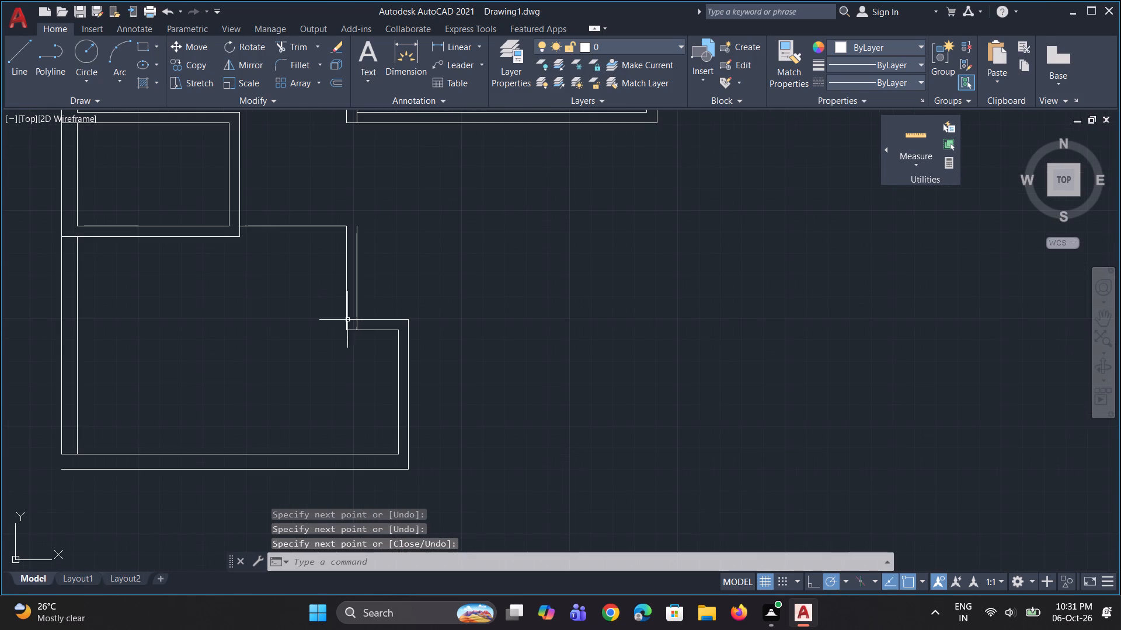
pyautogui.scroll(1, 353, 247)
pyautogui.scroll(-1, 352, 247)
pyautogui.scroll(1, 364, 217)
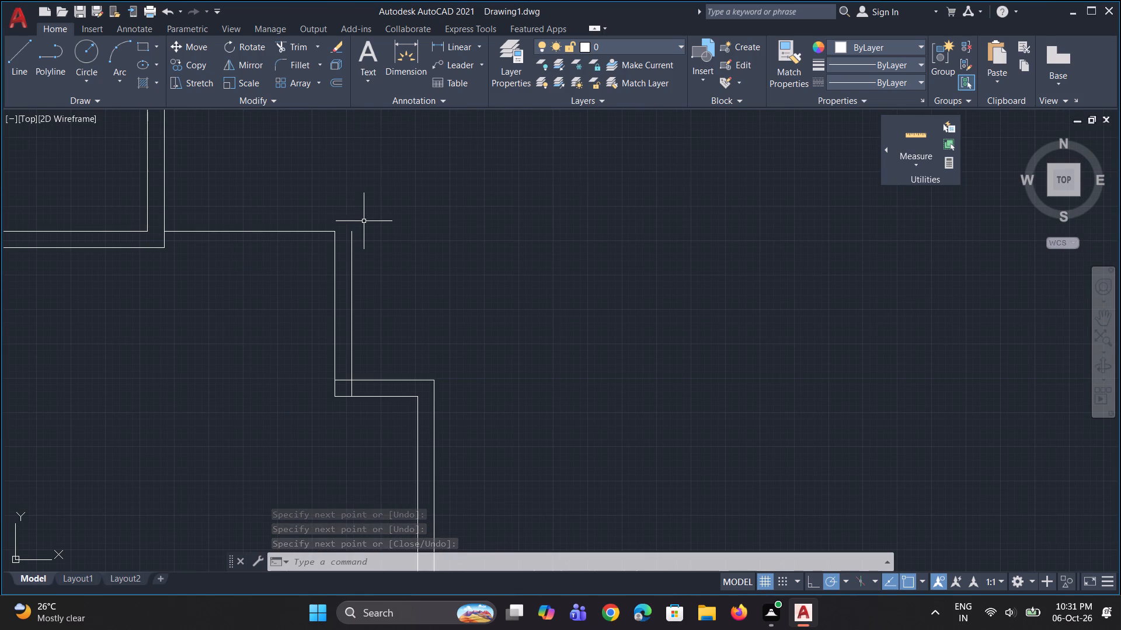
pyautogui.write('l')
pyautogui.press('space')
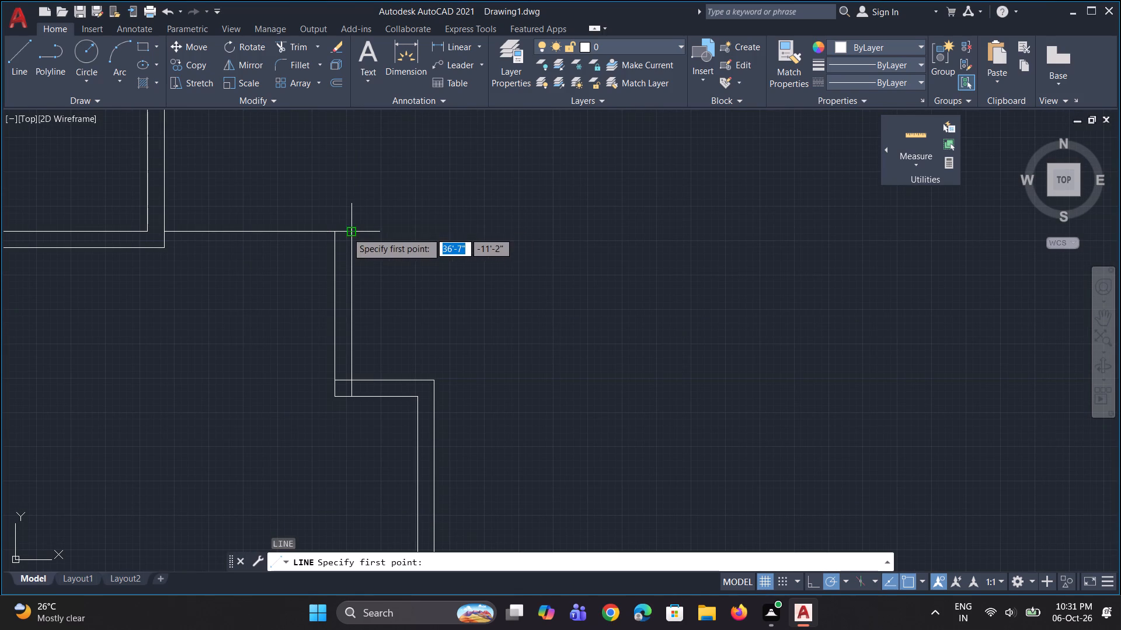
pyautogui.click(347, 232)
pyautogui.click(335, 232)
pyautogui.press('space')
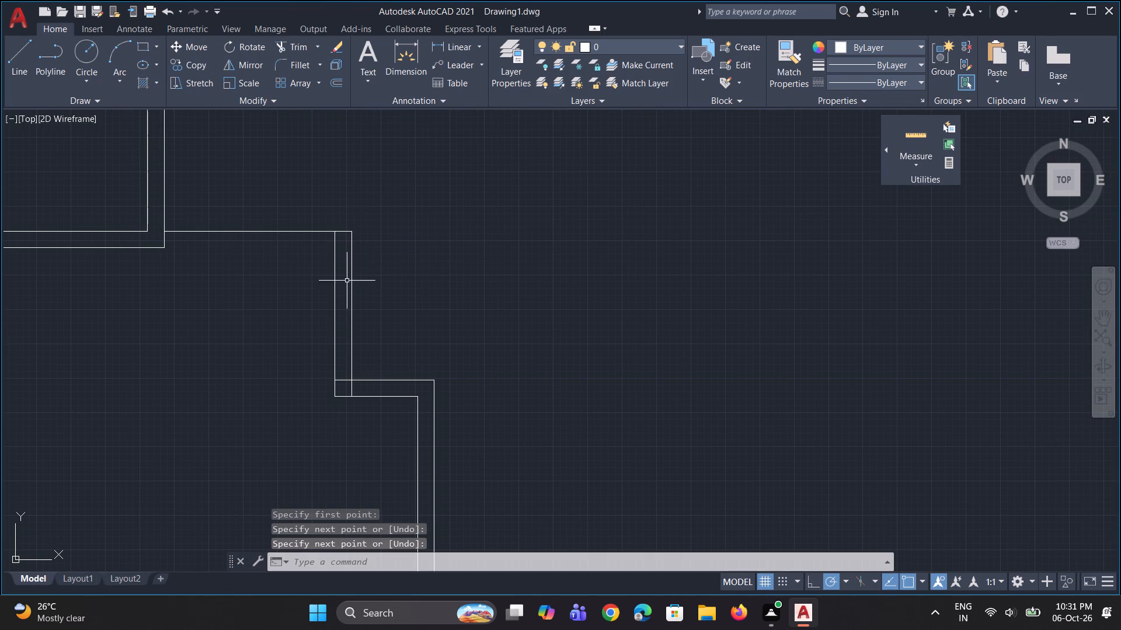
# Trim the overlapping offset line ends inside the wall corner where the upper right wall meets the projection.
pyautogui.write('tr')
pyautogui.press('space')
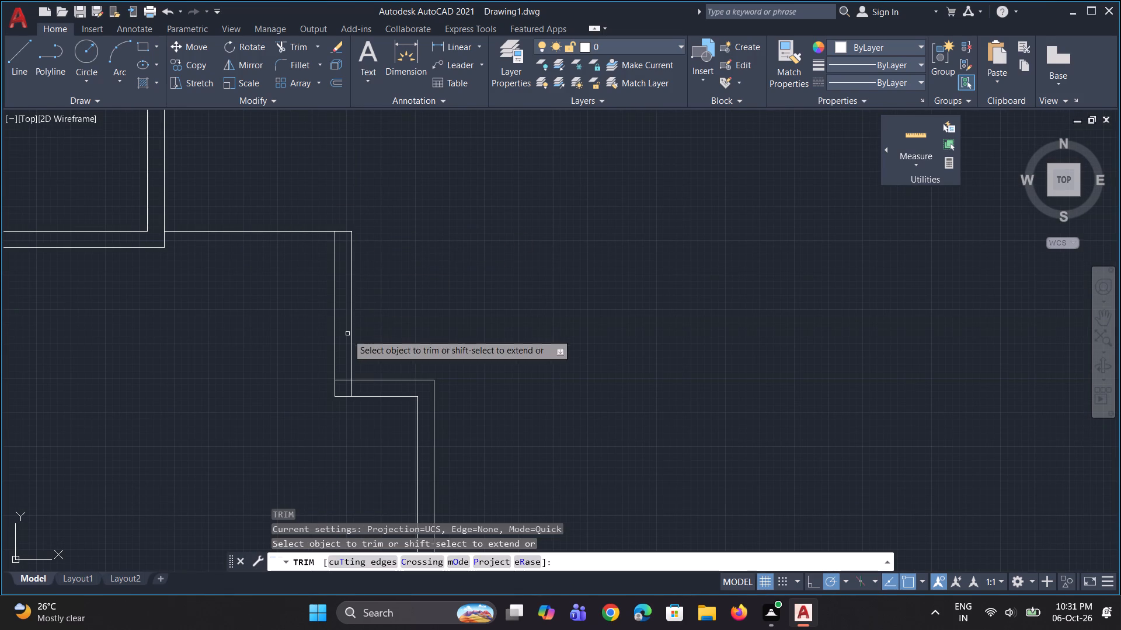
pyautogui.scroll(1, 347, 334)
pyautogui.click(333, 405)
pyautogui.click(351, 417)
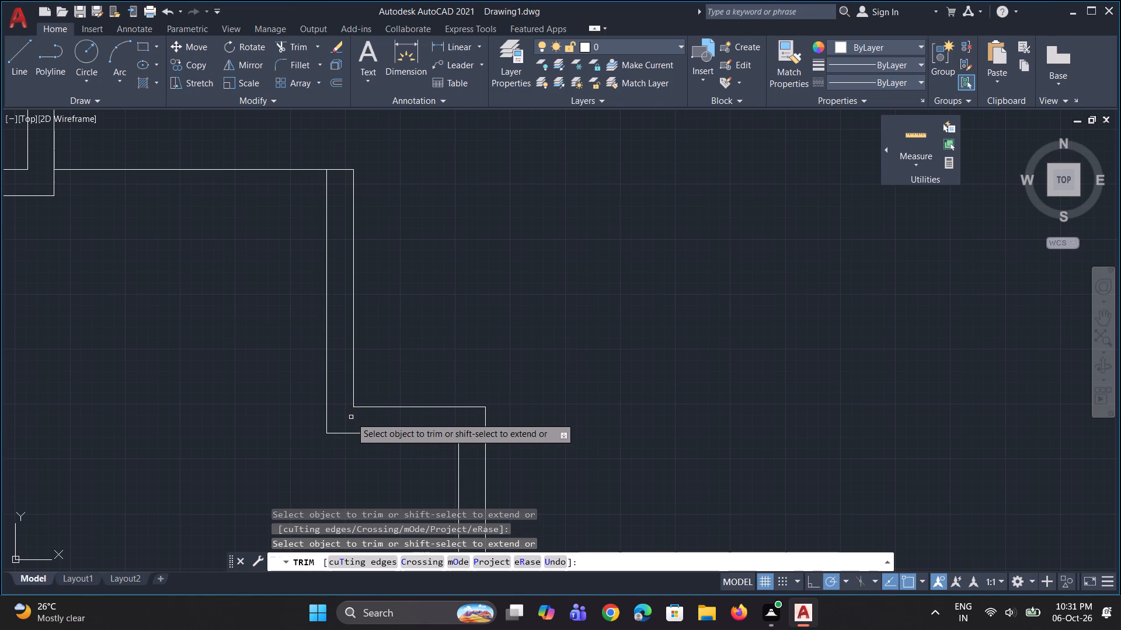
pyautogui.scroll(-5, 353, 394)
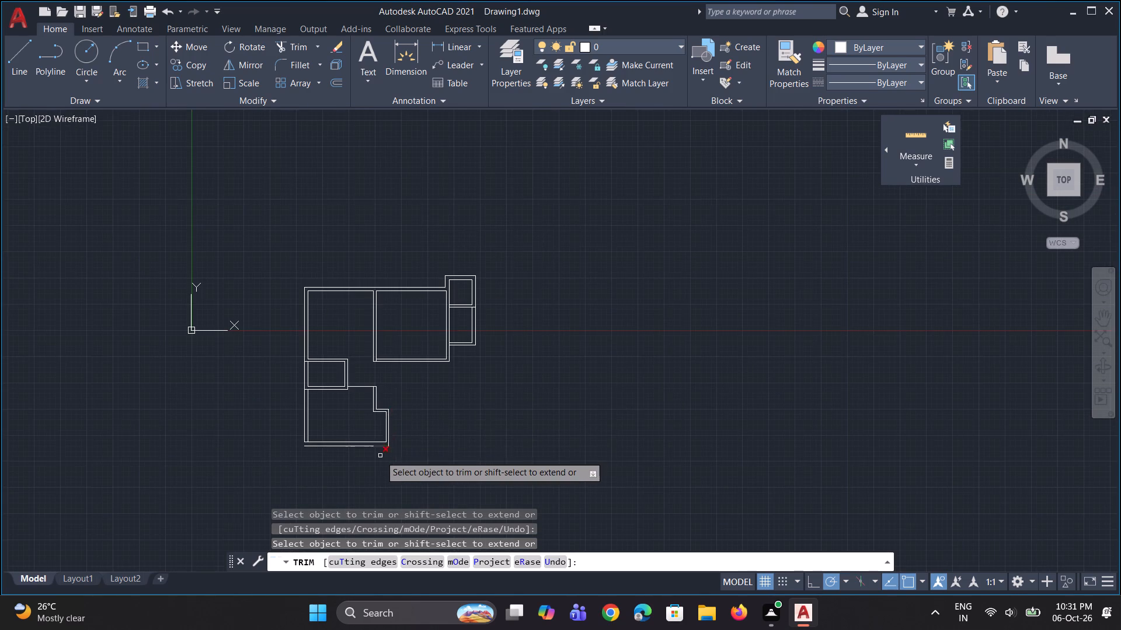
pyautogui.scroll(2, 380, 456)
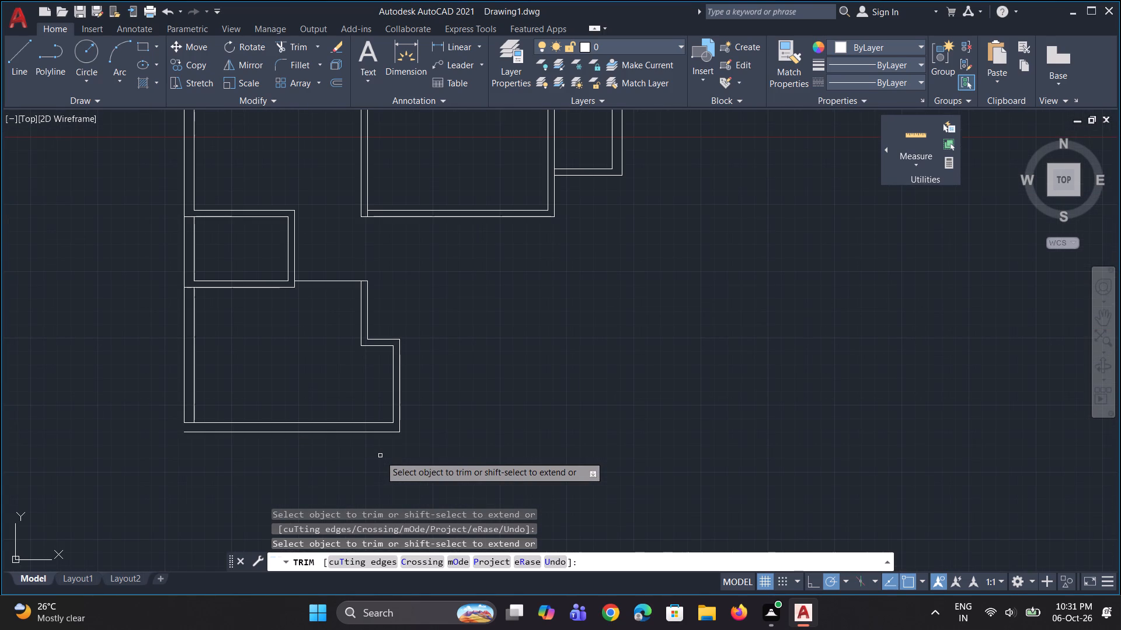
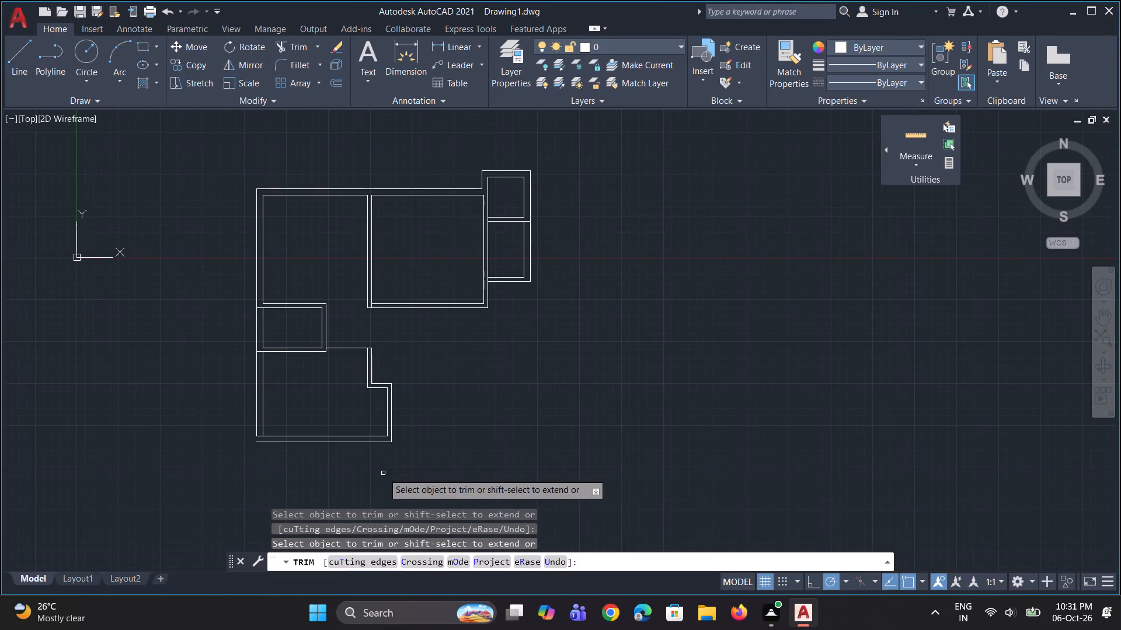
# Draw a line 2' down from the outer bottom wall, in line with the projection's inner right wall line, and 1'6" to the right.
pyautogui.scroll(1, 383, 478)
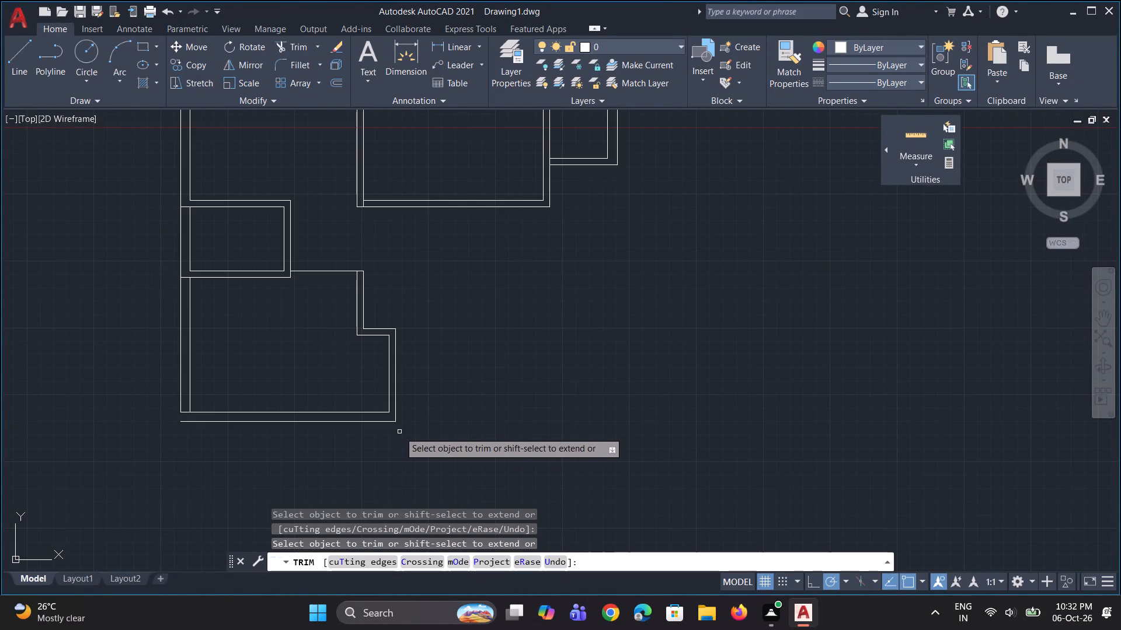
pyautogui.write('l')
pyautogui.press('space')
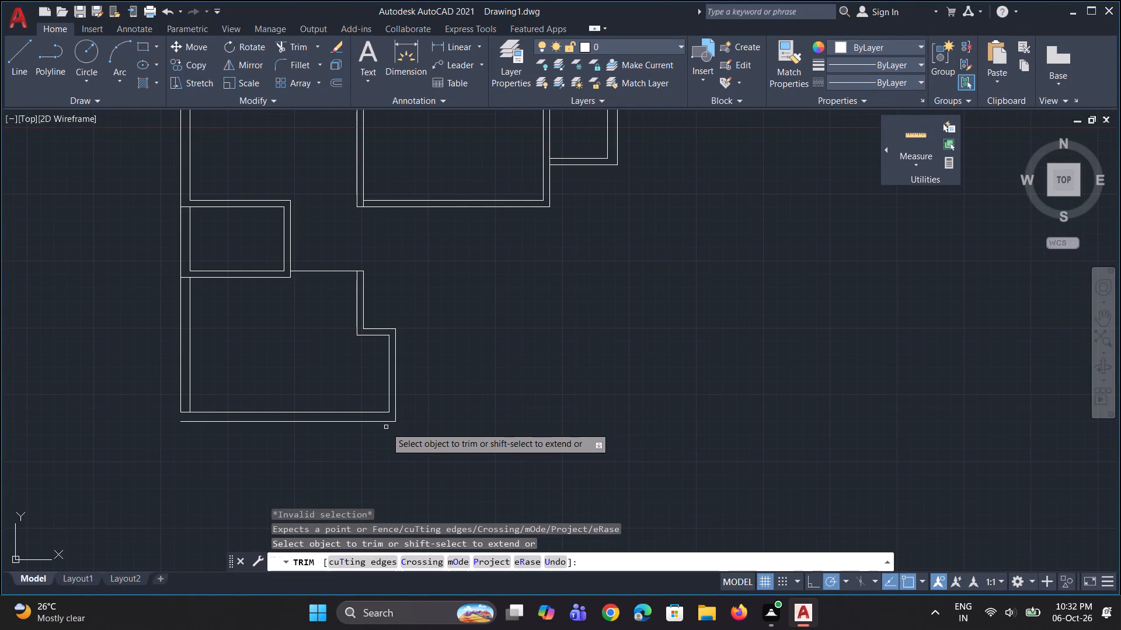
pyautogui.press('Escape')
pyautogui.press('l')
pyautogui.press('space')
pyautogui.scroll(2, 398, 412)
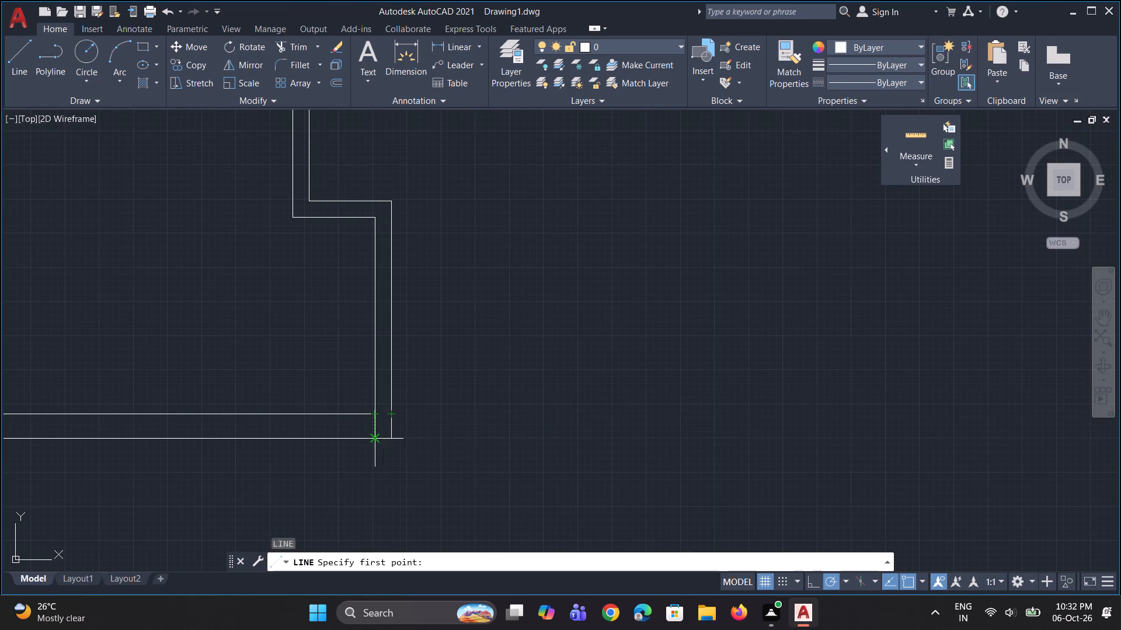
pyautogui.click(372, 439)
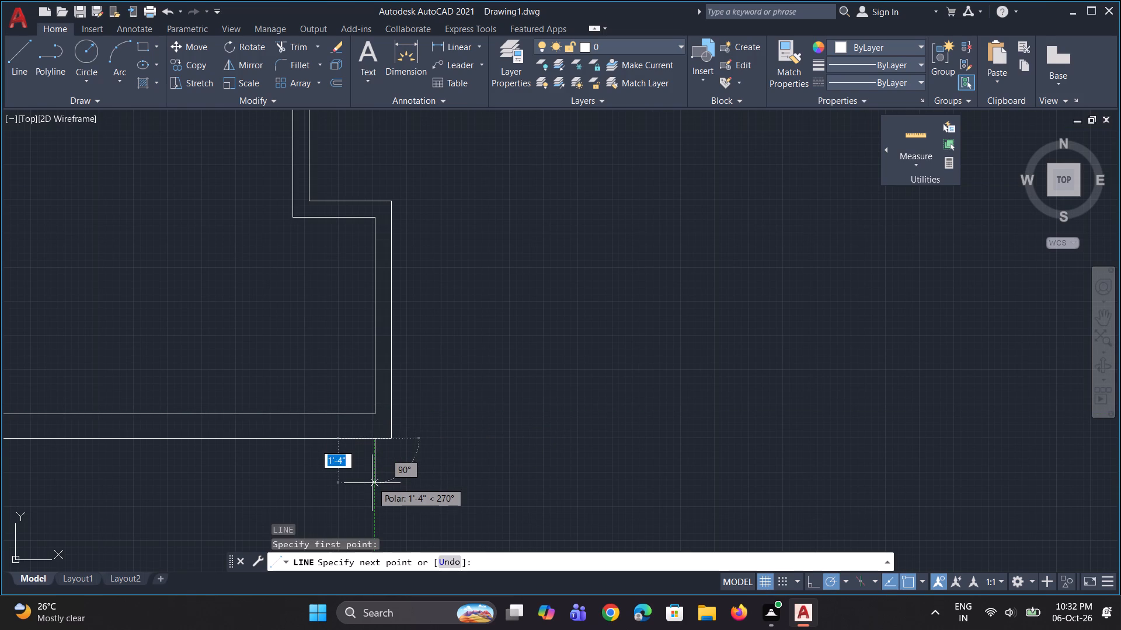
pyautogui.write("2'")
pyautogui.press('Return')
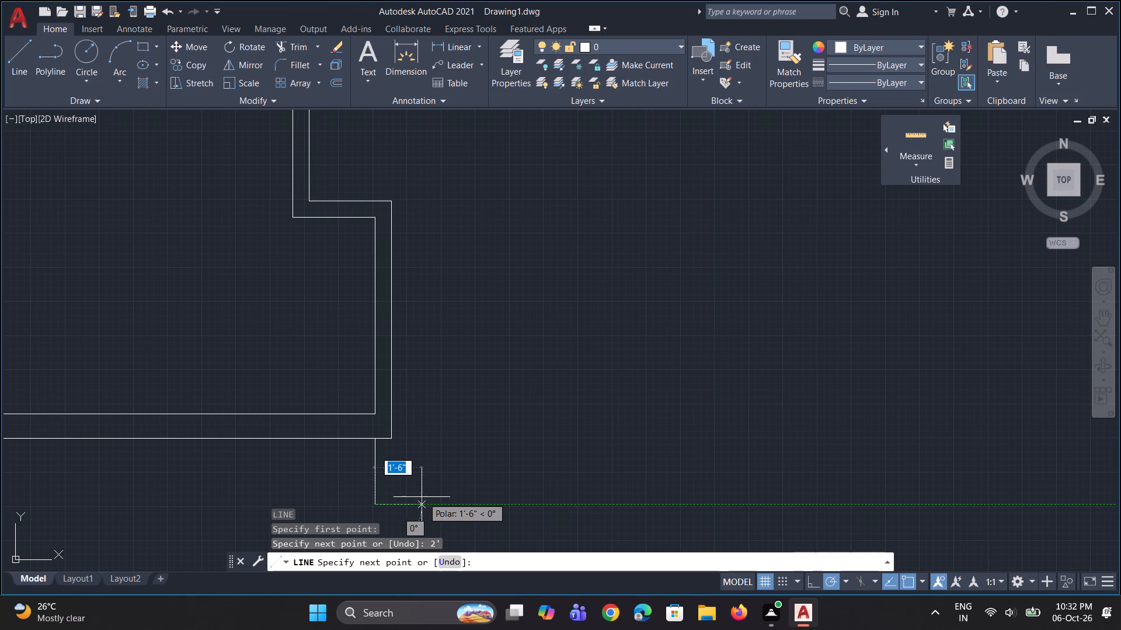
pyautogui.write("1'")
pyautogui.write('6"')
pyautogui.press('Return')
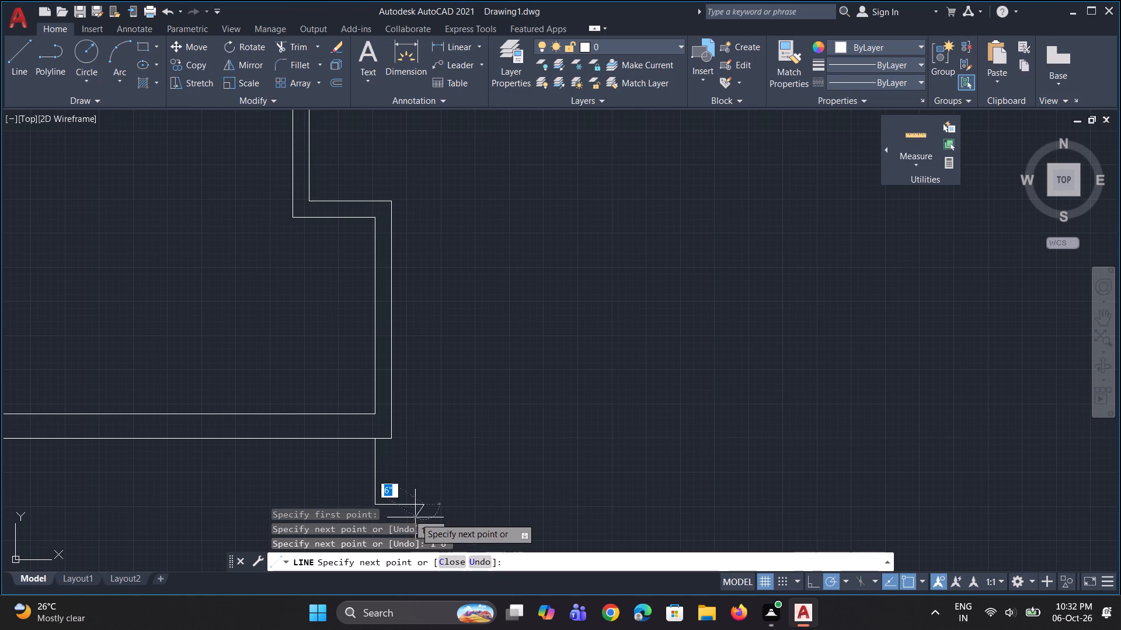
# Complete the L-shaped wall outline: 9" down, back left beneath the 2' line, 9" further left, and up to the outer bottom wall line.
pyautogui.scroll(-5, 425, 516)
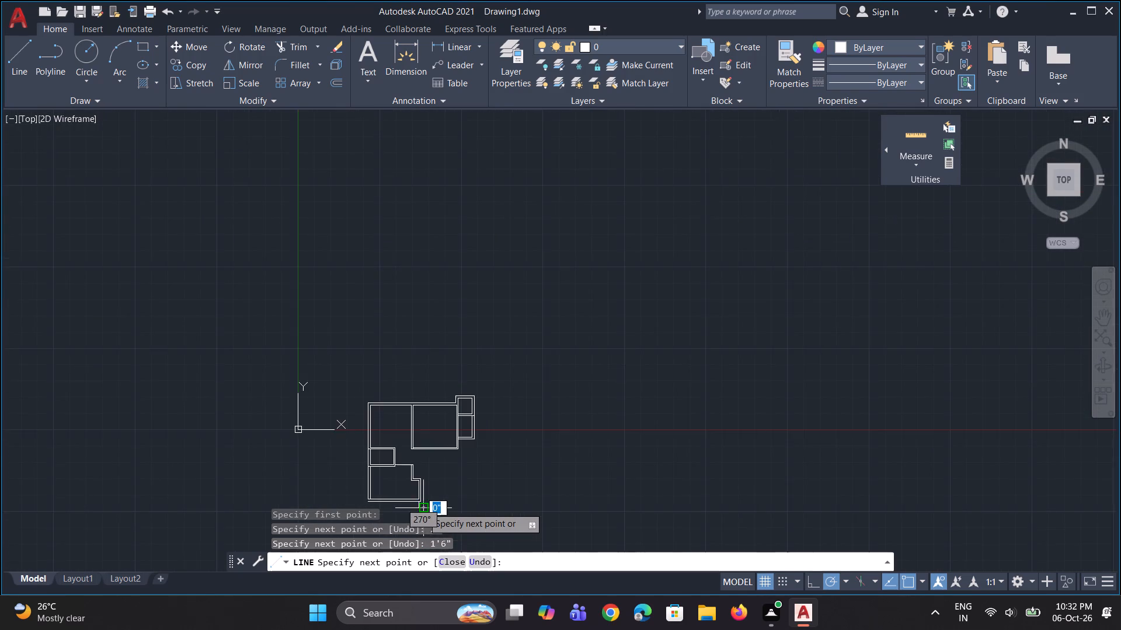
pyautogui.scroll(6, 416, 523)
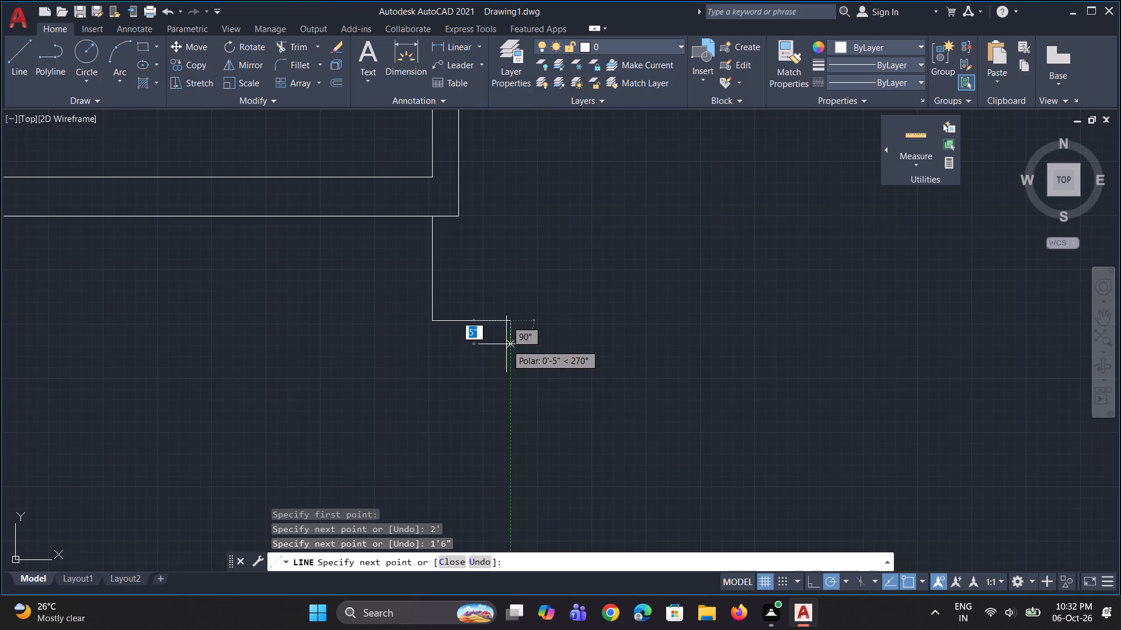
pyautogui.write('9"')
pyautogui.press('Return')
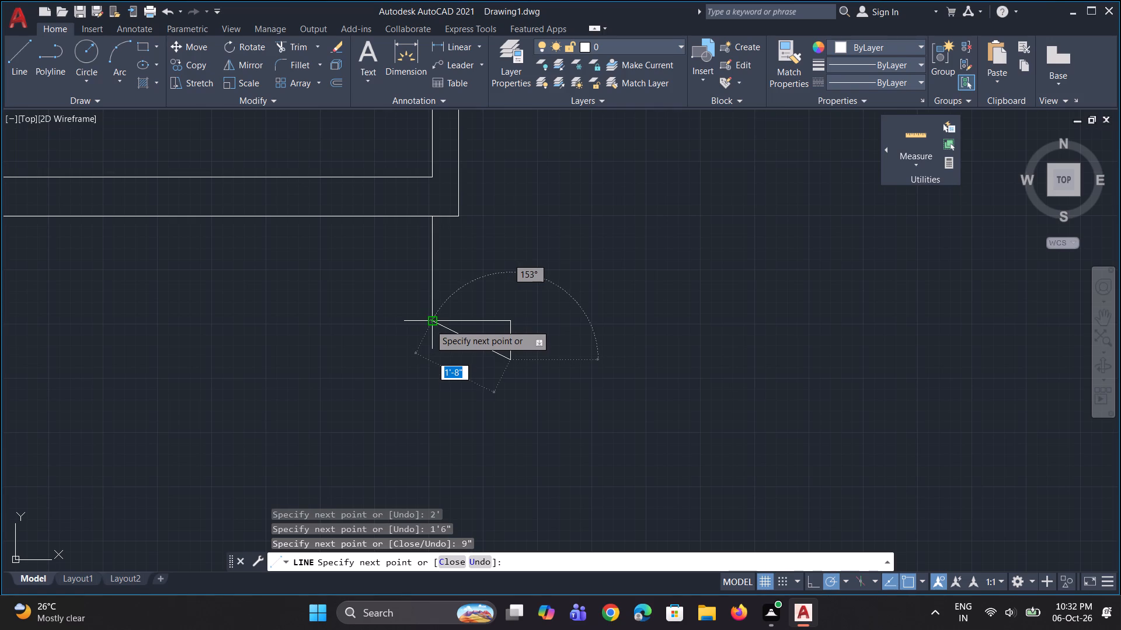
pyautogui.click(433, 359)
pyautogui.write('9"')
pyautogui.press('Return')
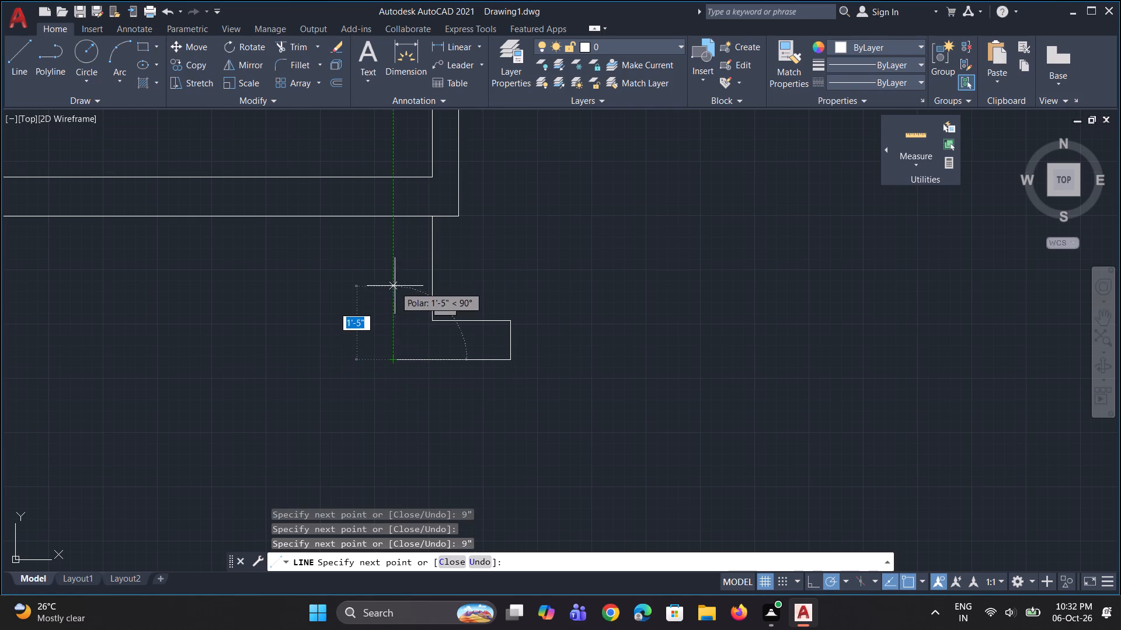
pyautogui.click(391, 219)
pyautogui.press('Escape')
# Trim the outer bottom wall line between the two vertical lines of the new L-shaped wall.
pyautogui.write('tr')
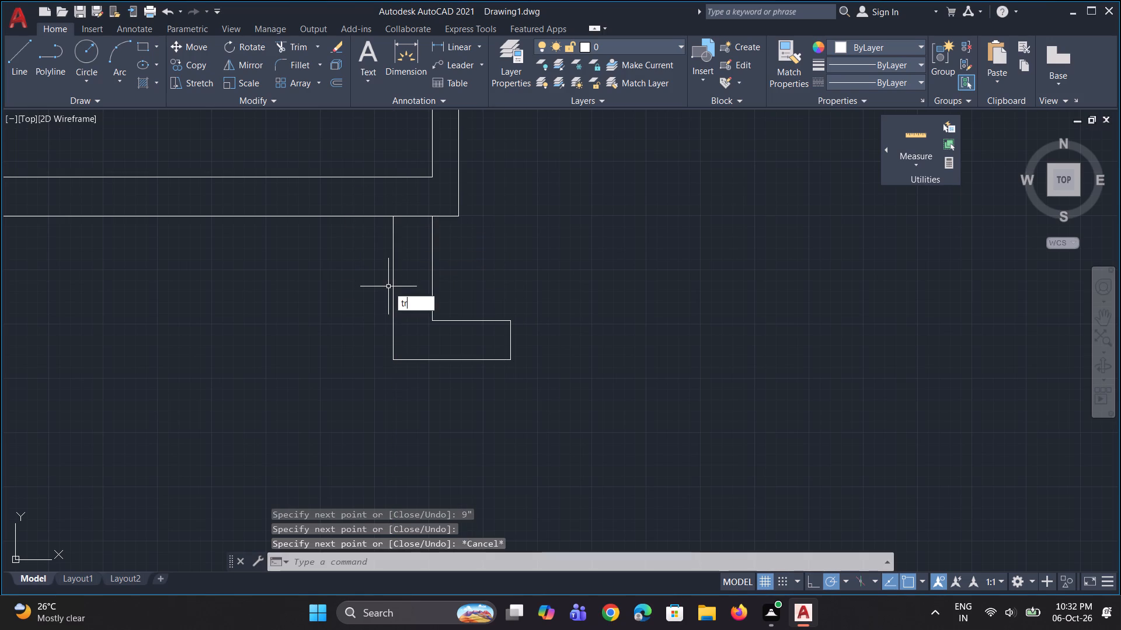
pyautogui.press('space')
pyautogui.click(415, 218)
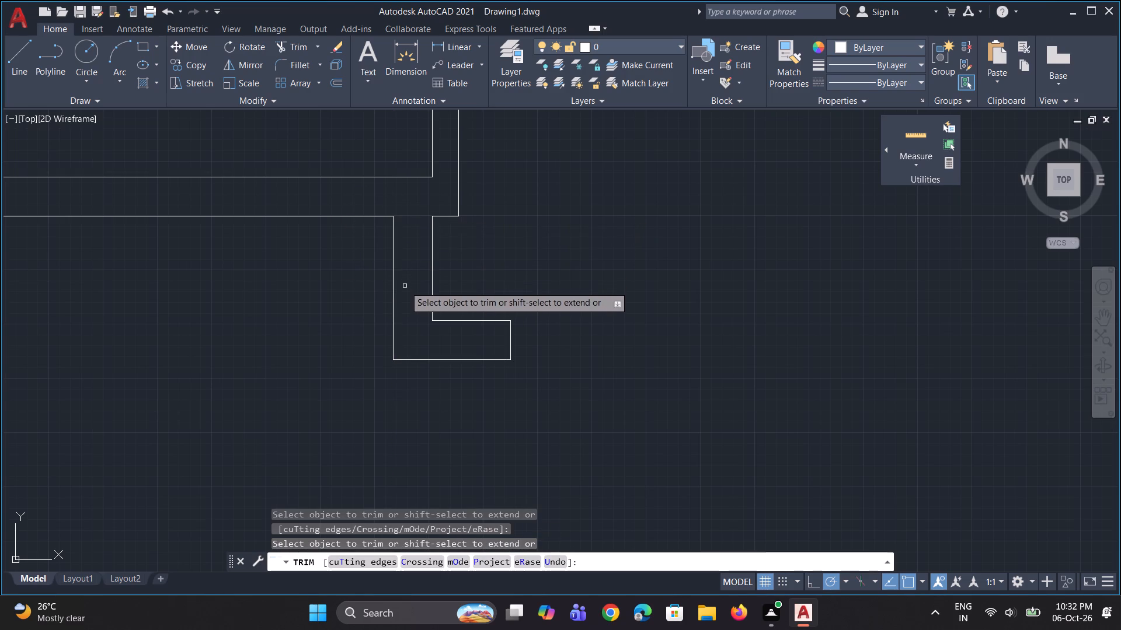
# Draw a 2'6" line to the right from the projection's outer top-right corner.
pyautogui.scroll(-3, 403, 289)
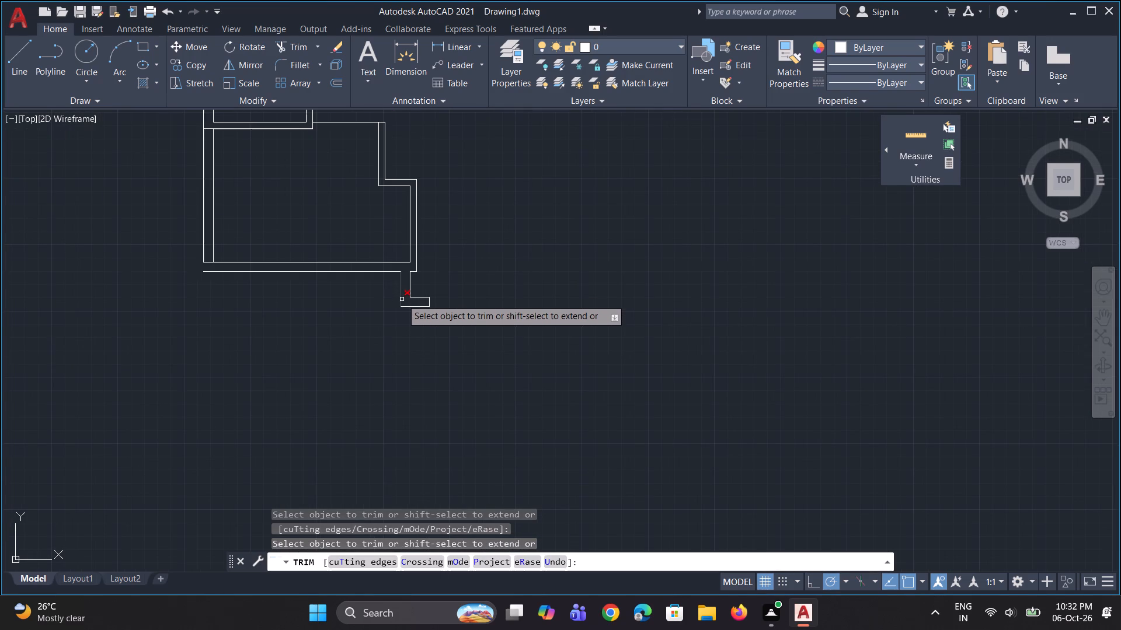
pyautogui.scroll(-1, 424, 363)
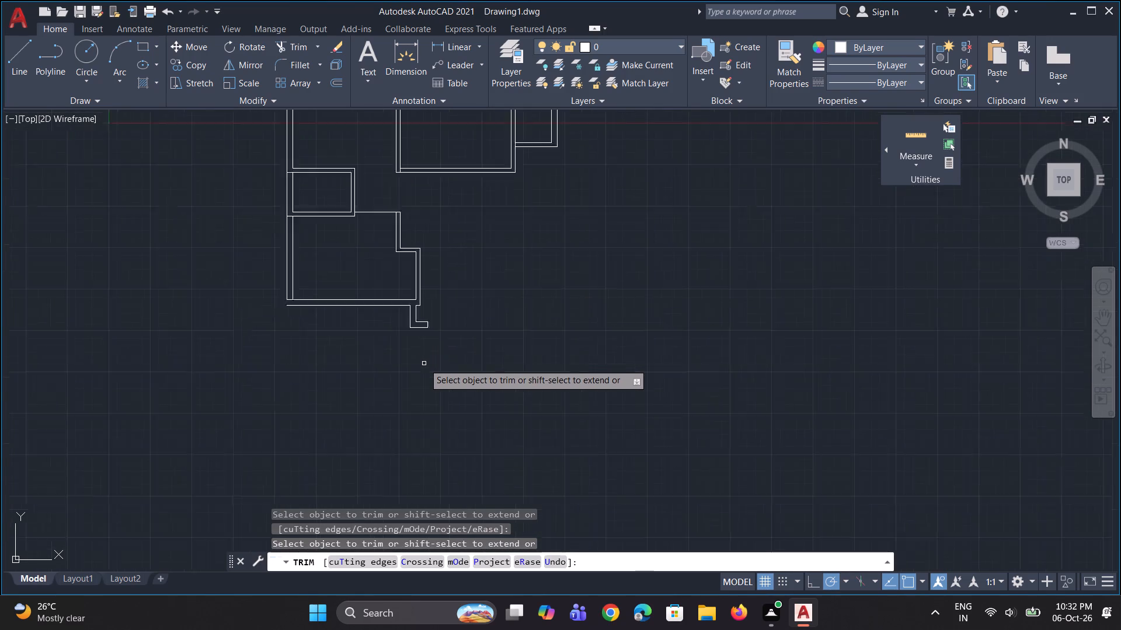
pyautogui.scroll(1, 475, 215)
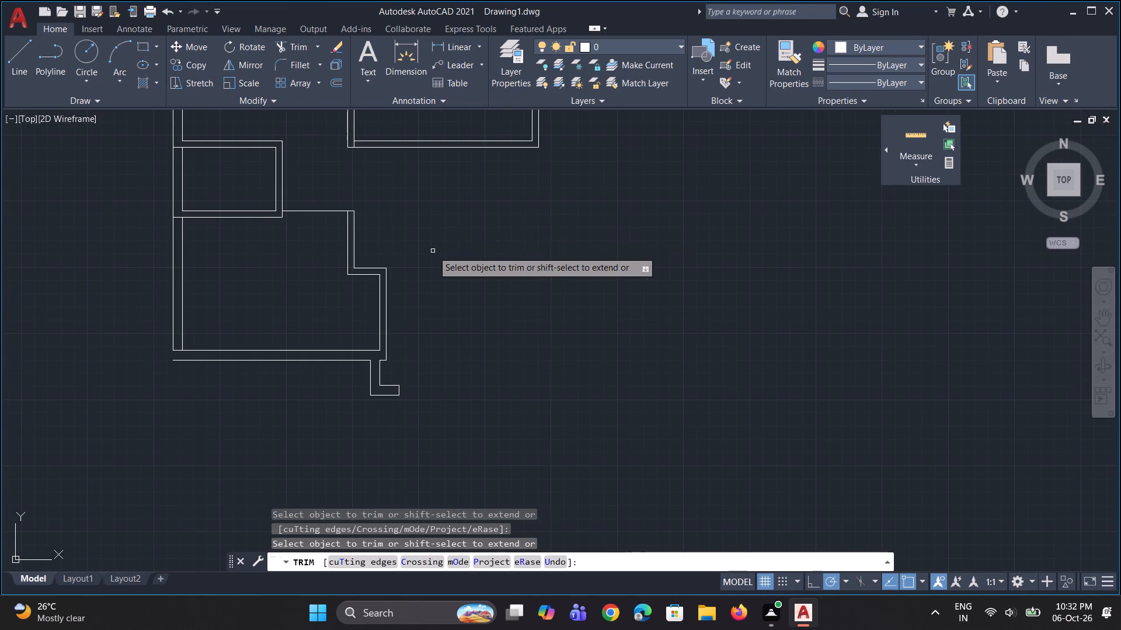
pyautogui.scroll(1, 423, 258)
pyautogui.write('l')
pyautogui.press('space')
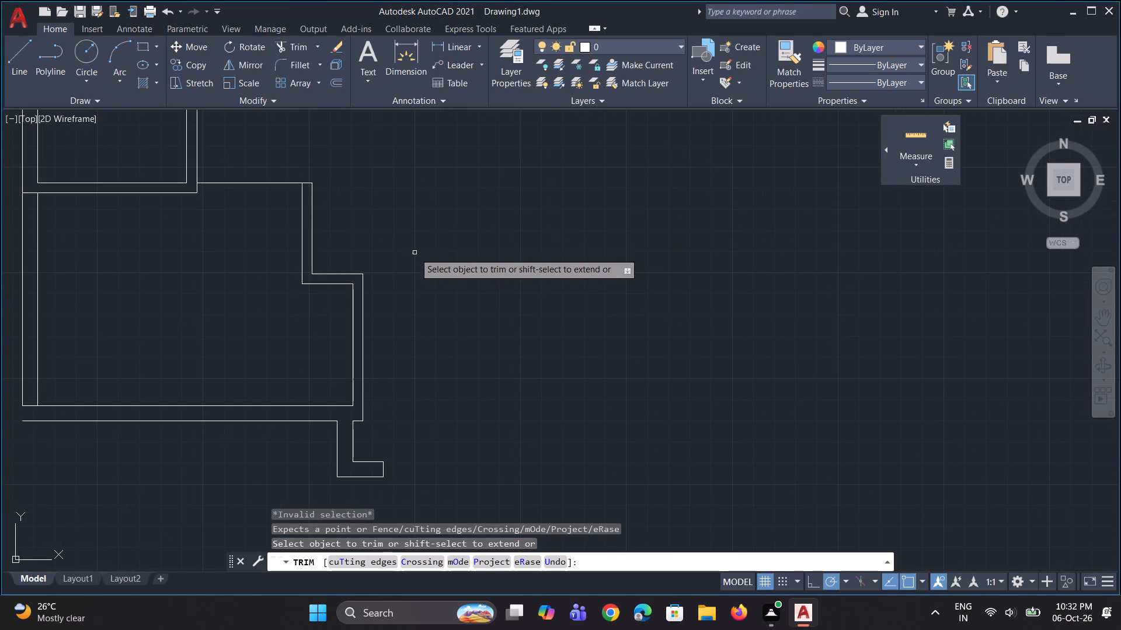
pyautogui.scroll(1, 415, 251)
pyautogui.press('Escape')
pyautogui.press('l')
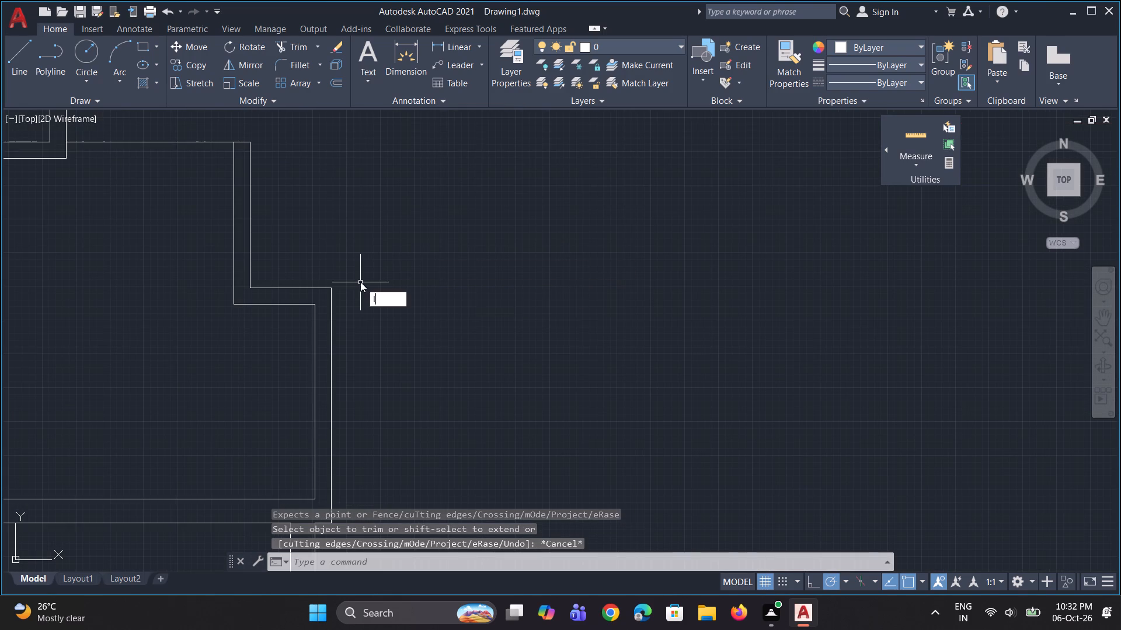
pyautogui.press('space')
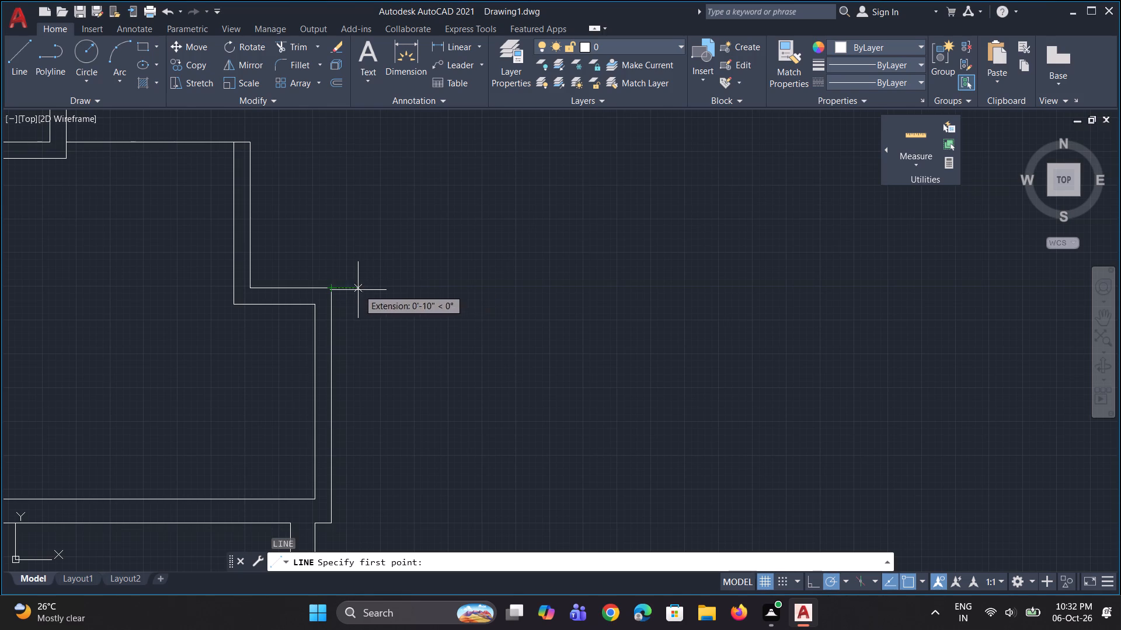
pyautogui.click(336, 290)
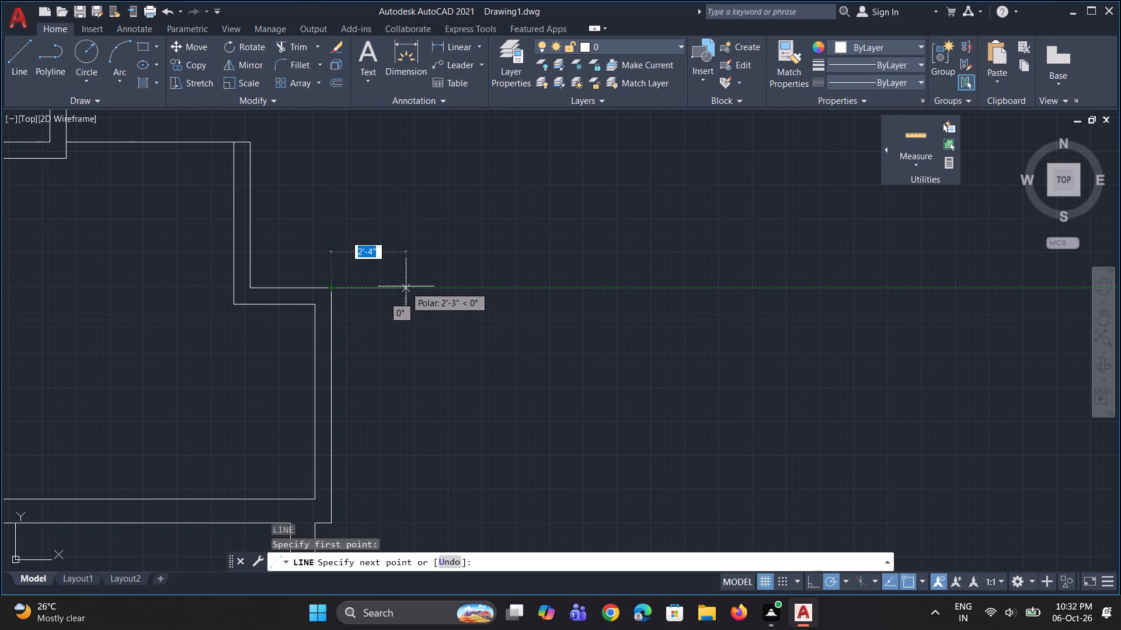
pyautogui.write('2\'6"')
pyautogui.press('Return')
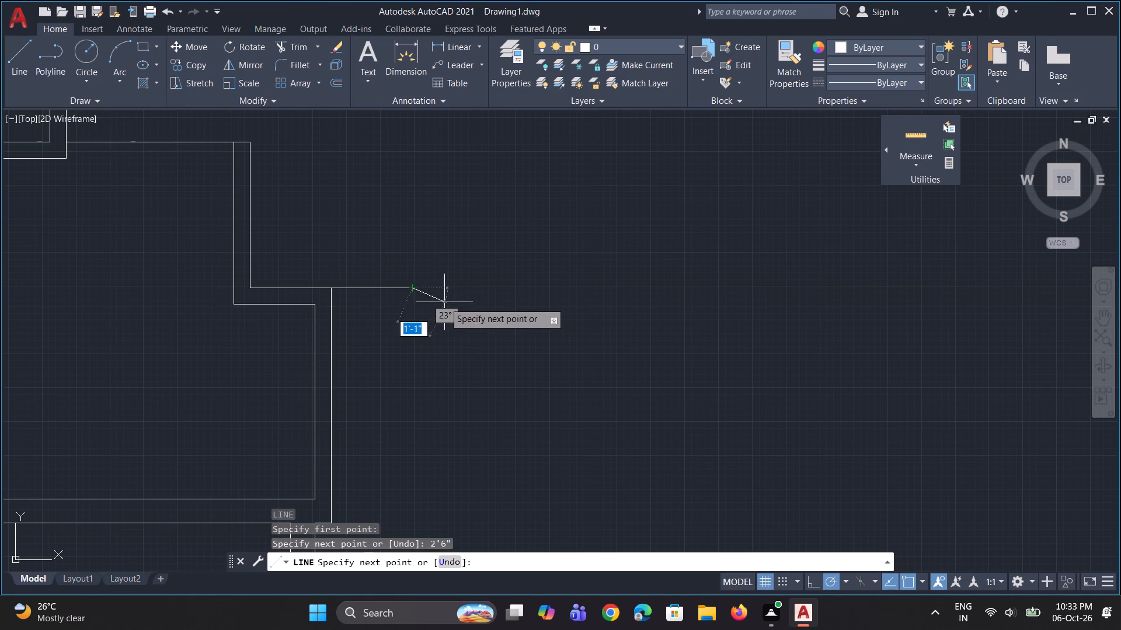
# Close the wall stub with a 6" line down and a line back to the projection's outer right wall line.
pyautogui.scroll(1, 418, 315)
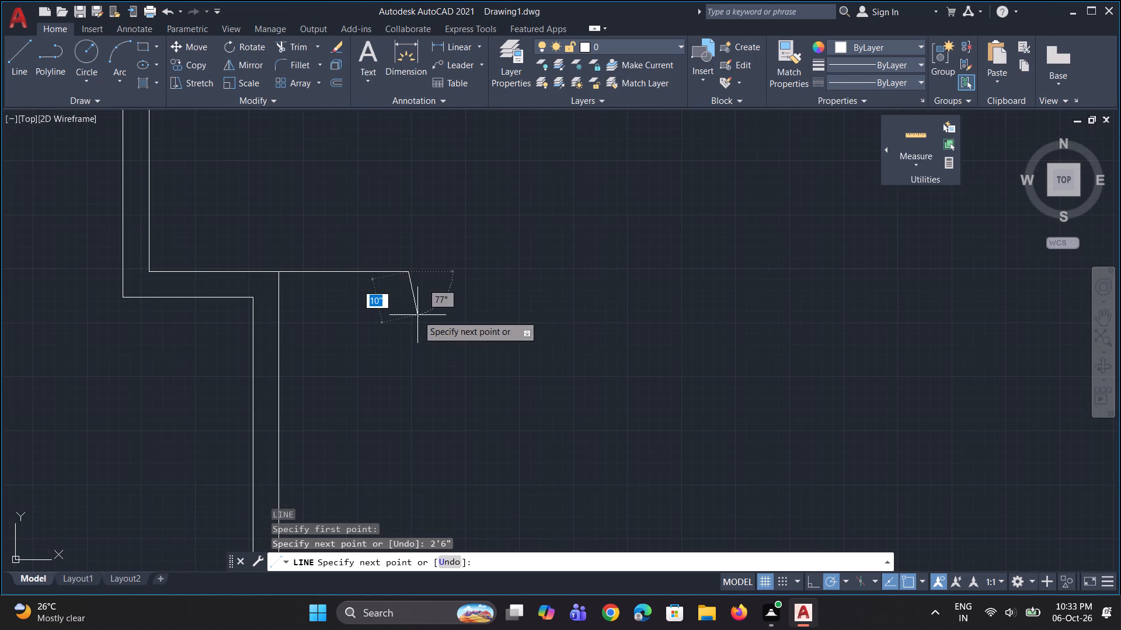
pyautogui.press('6')
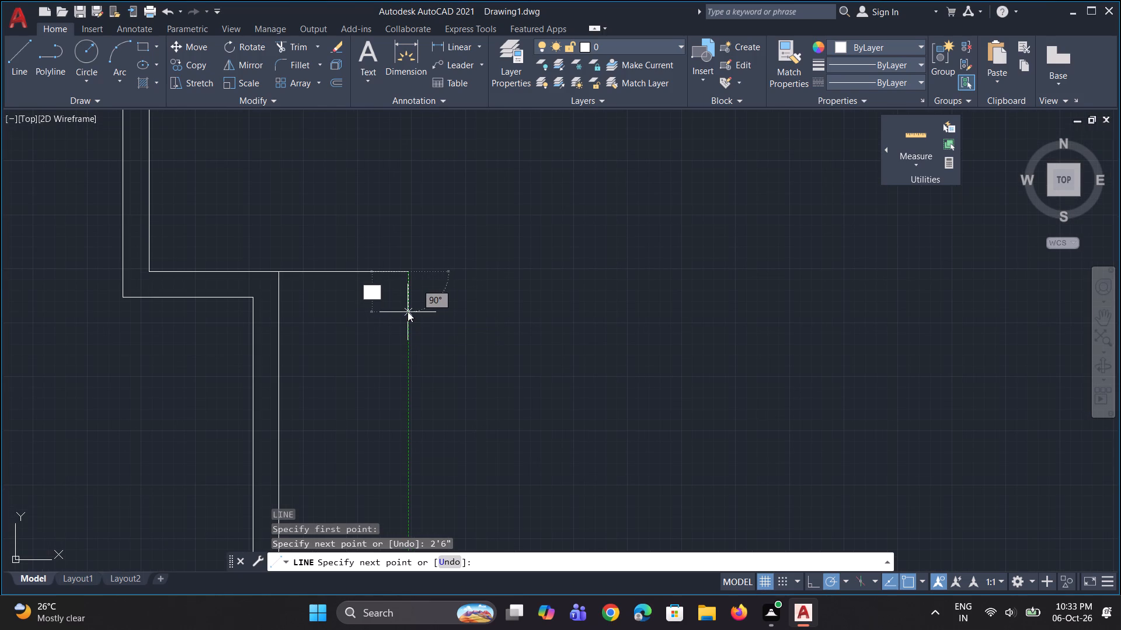
pyautogui.hotkey('shift', '"')
pyautogui.press('Return')
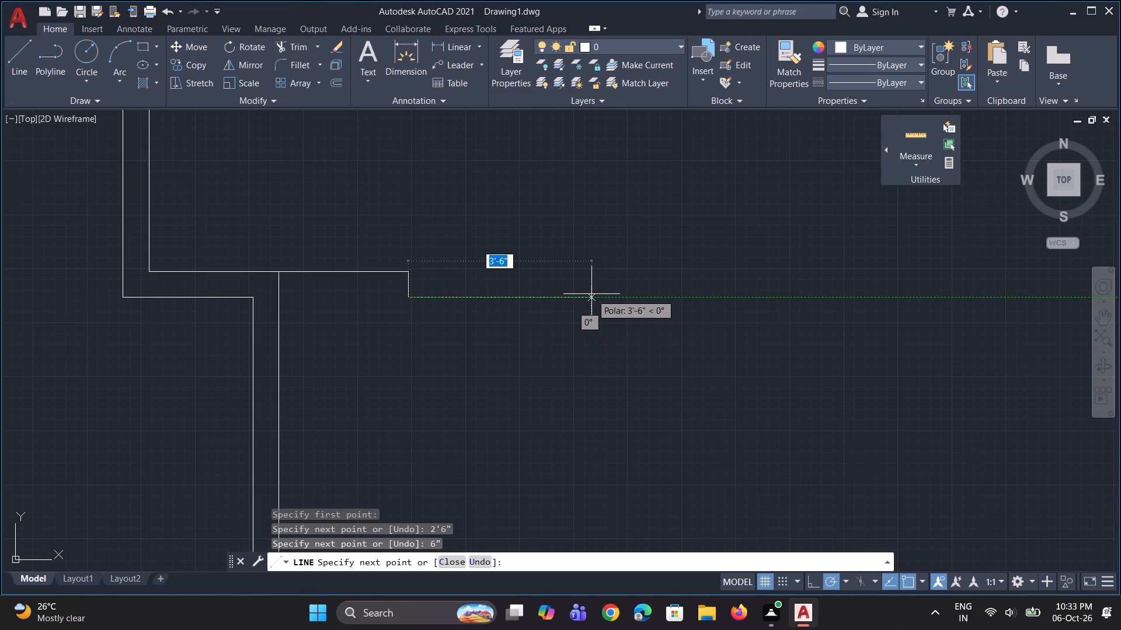
pyautogui.scroll(-1, 591, 294)
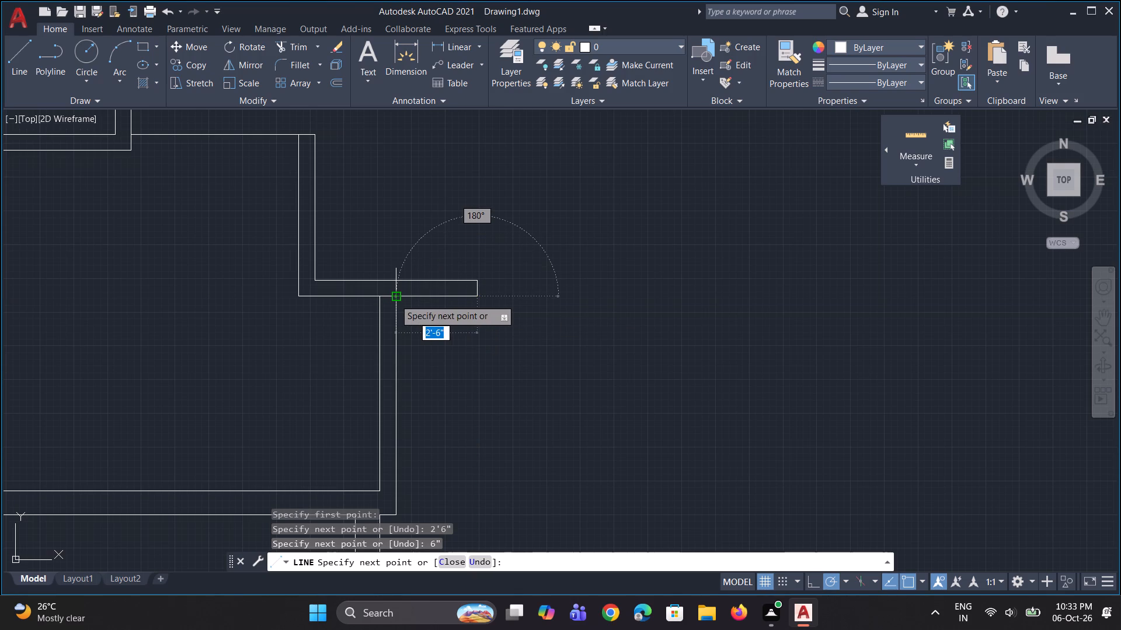
pyautogui.click(395, 299)
pyautogui.scroll(-1, 397, 334)
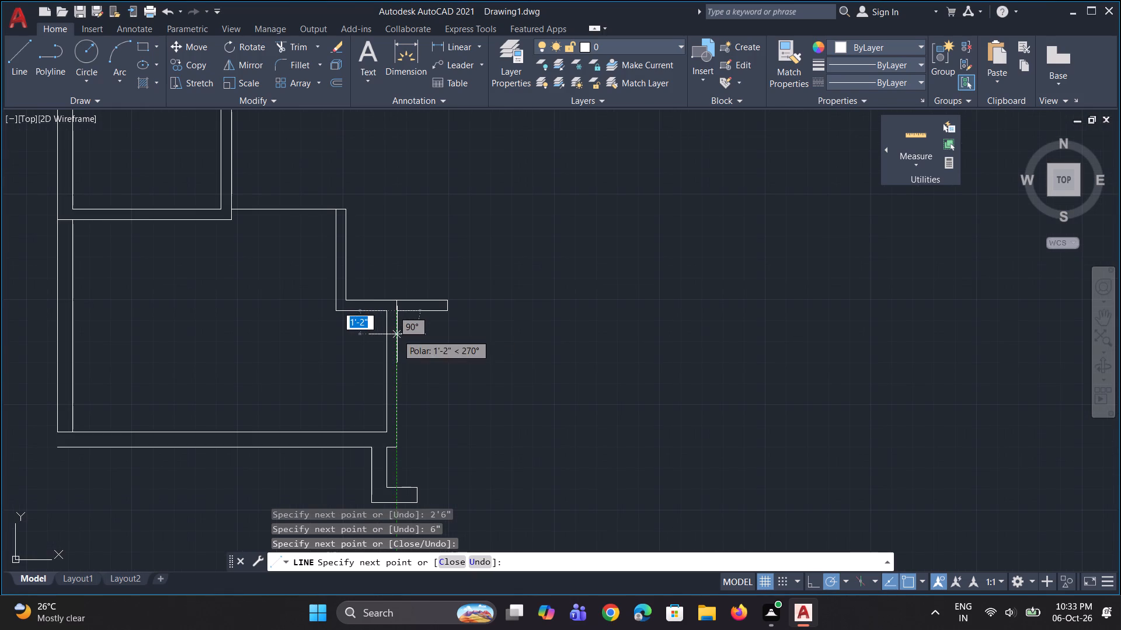
pyautogui.press('Escape')
# Draw a 2'6" line to the right from the midpoint of the 2'6" wall stub's end.
pyautogui.scroll(2, 471, 309)
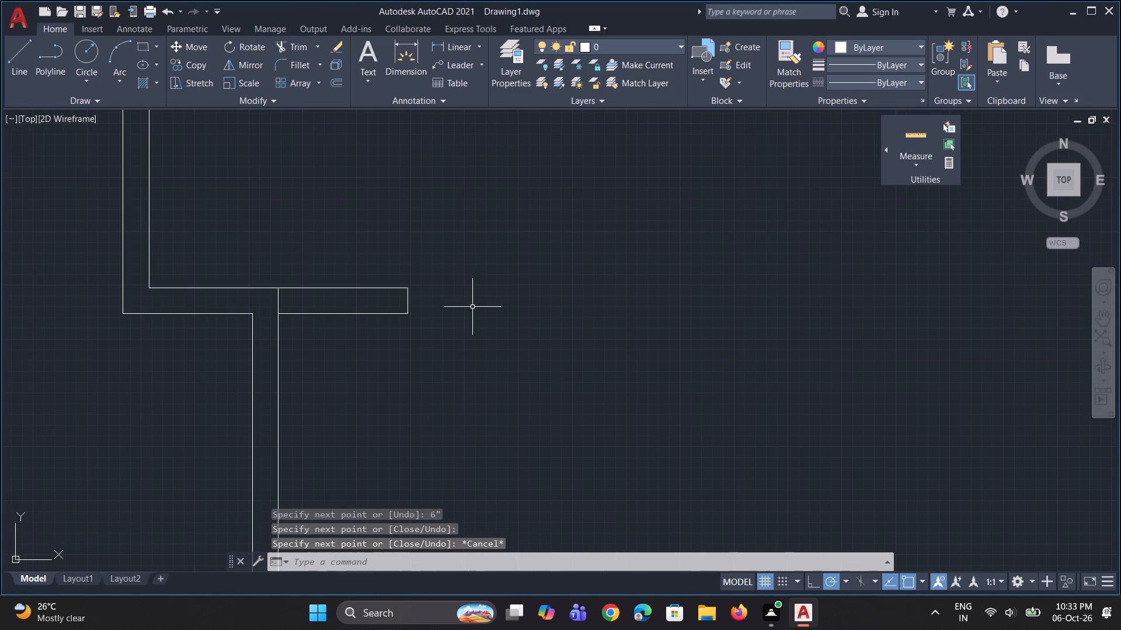
pyautogui.write('l')
pyautogui.press('space')
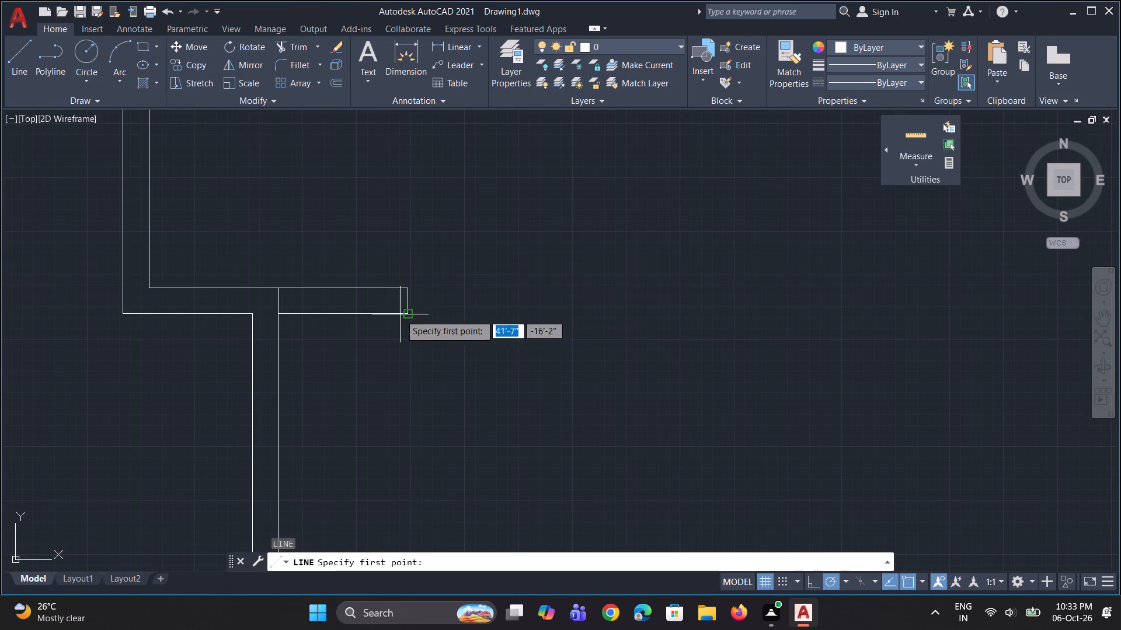
pyautogui.click(407, 303)
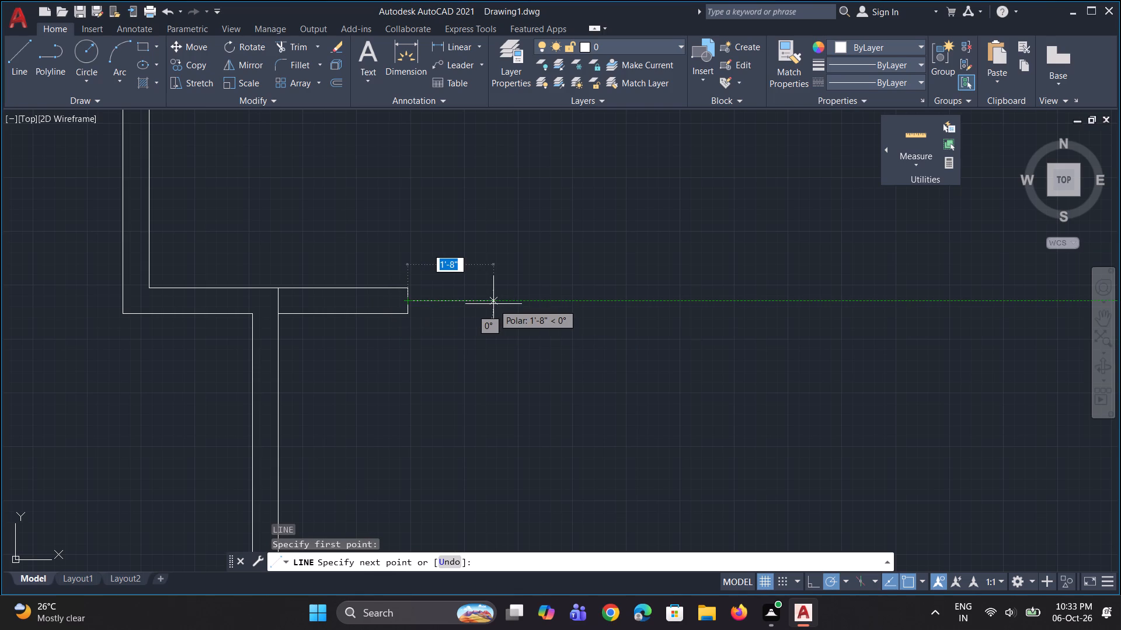
pyautogui.write('2\'6"')
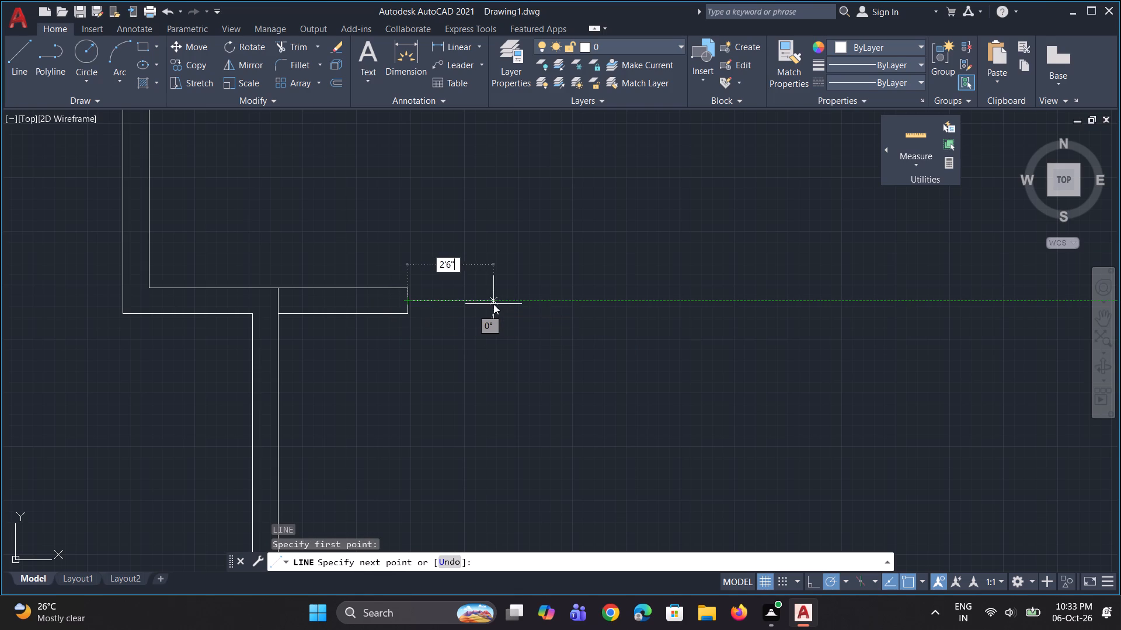
pyautogui.press('Return')
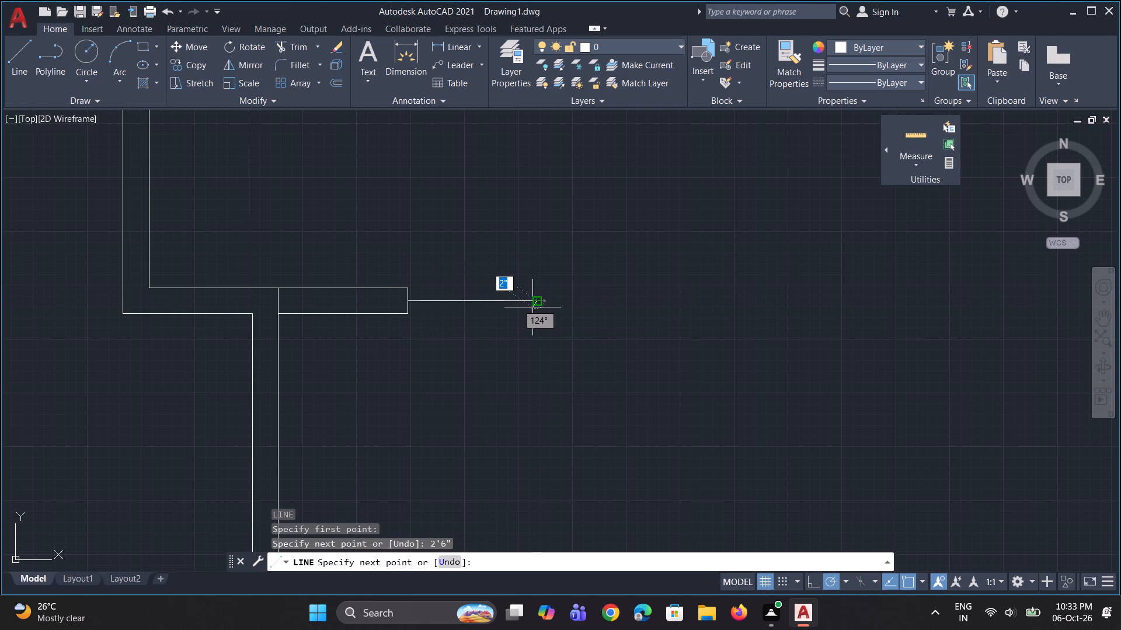
# Outline a wall segment from that line's end: 3" down, 5' right, 6" up, back left above the start, and down to the line's end.
pyautogui.scroll(1, 532, 307)
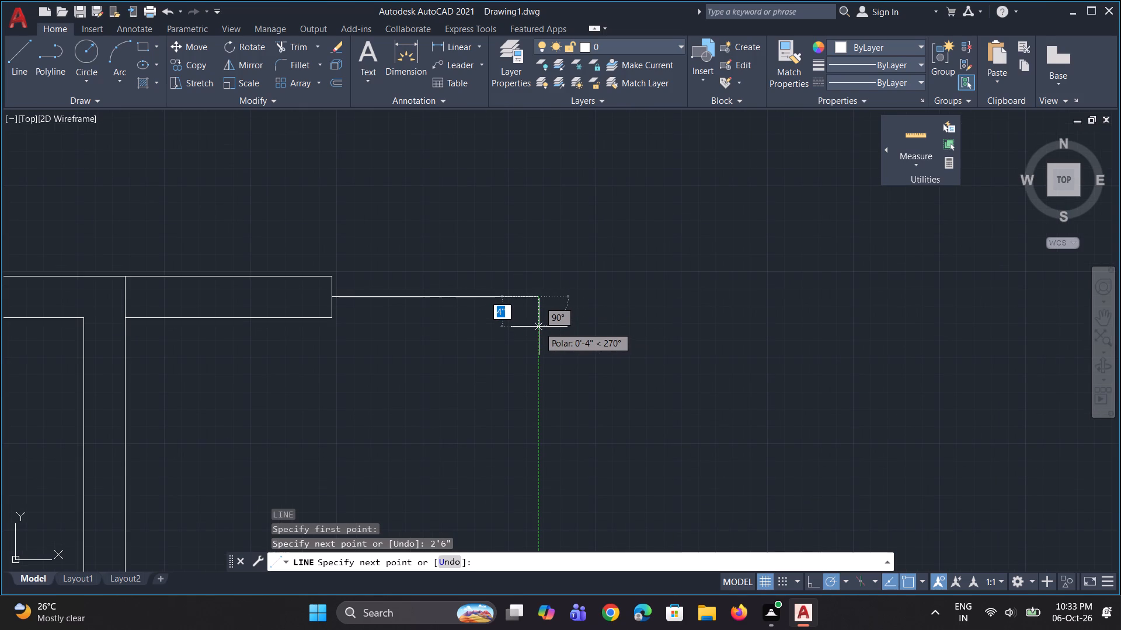
pyautogui.write('3"')
pyautogui.press('Return')
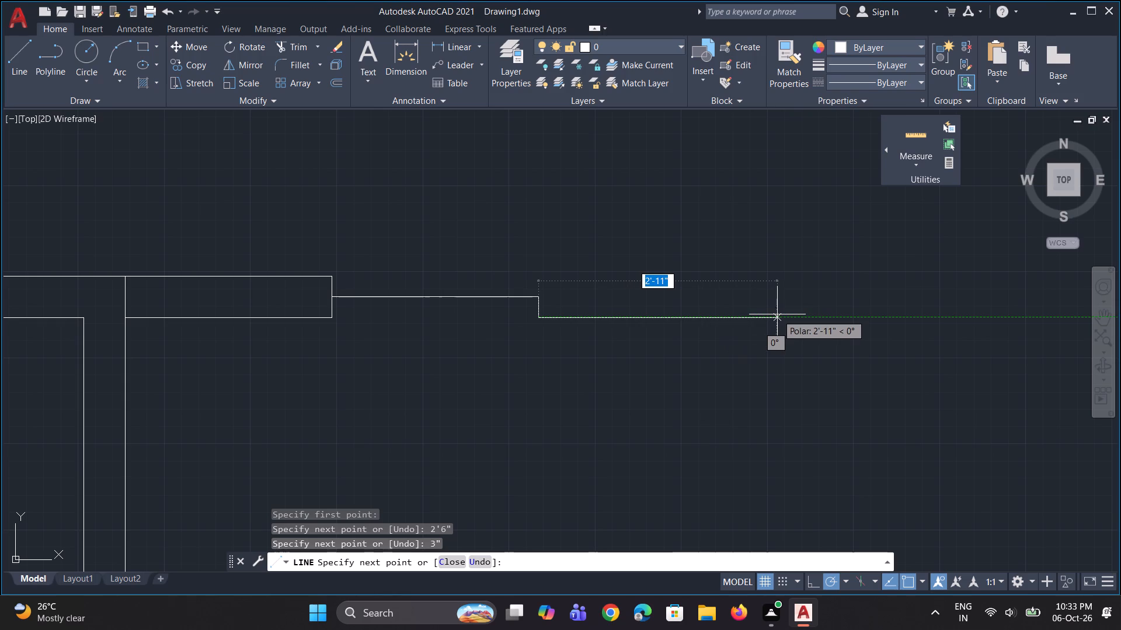
pyautogui.scroll(-2, 777, 314)
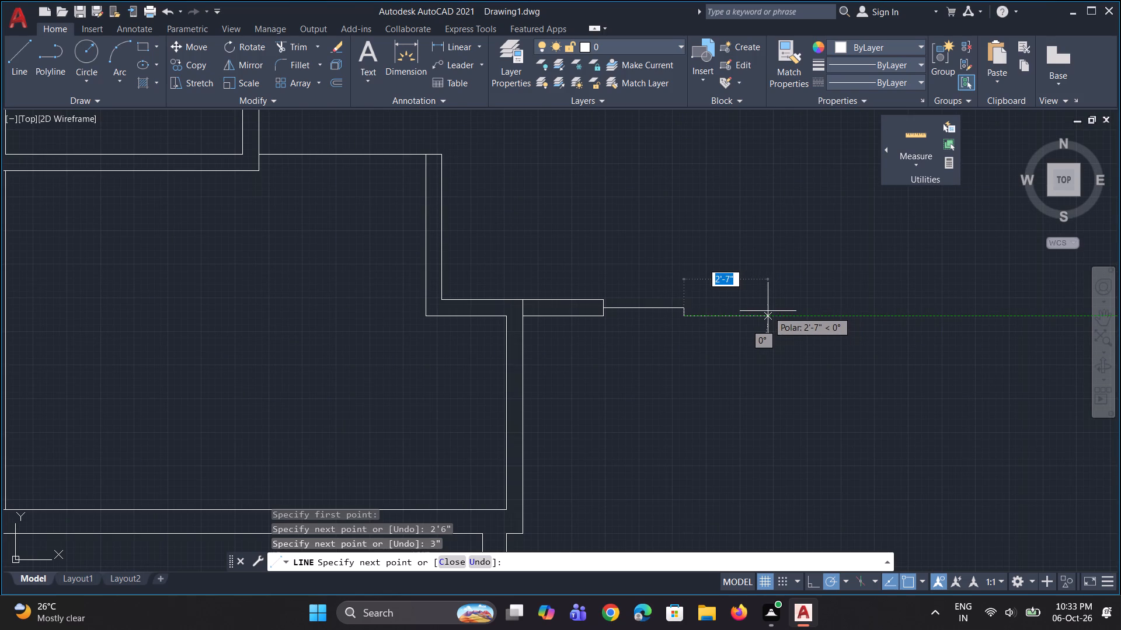
pyautogui.press('5')
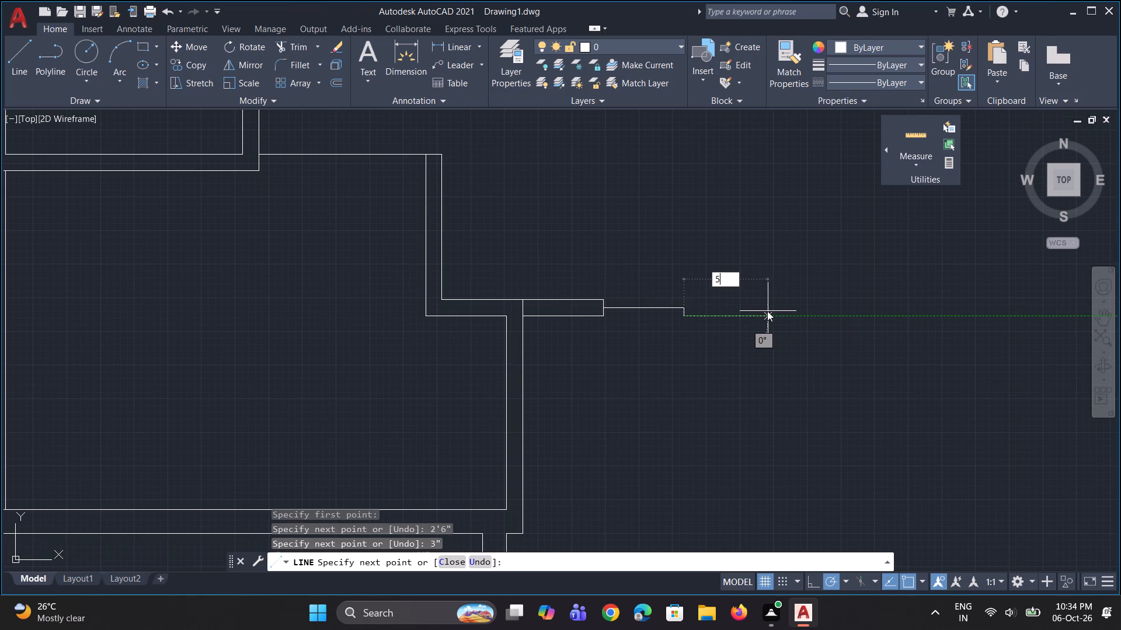
pyautogui.press("'")
pyautogui.press('Return')
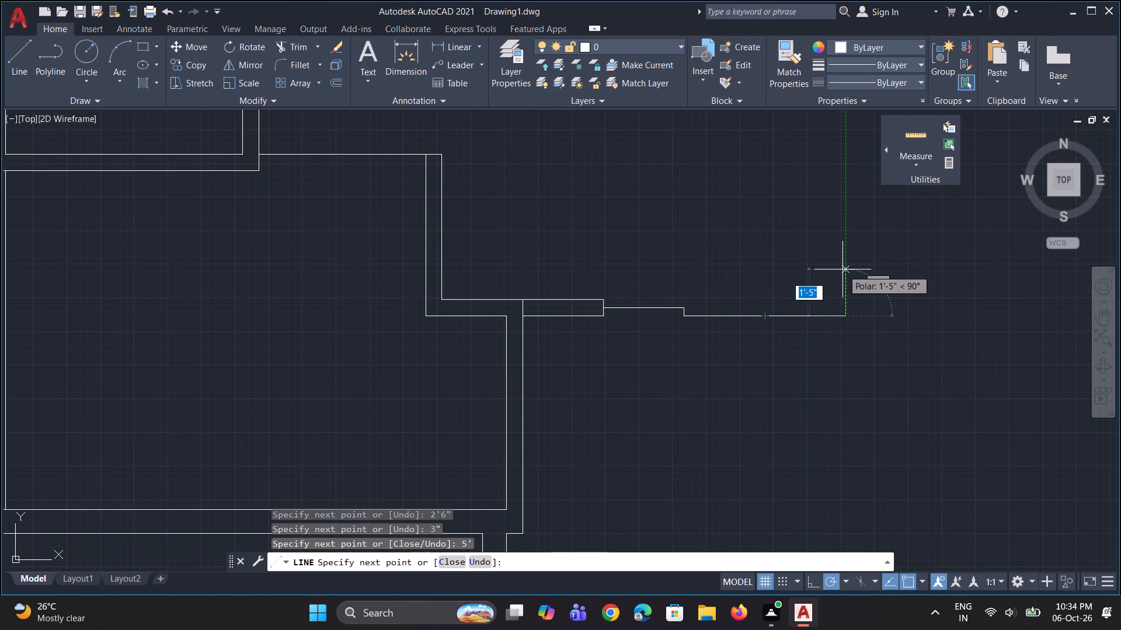
pyautogui.press('6')
pyautogui.hotkey('shift', '"')
pyautogui.press('Return')
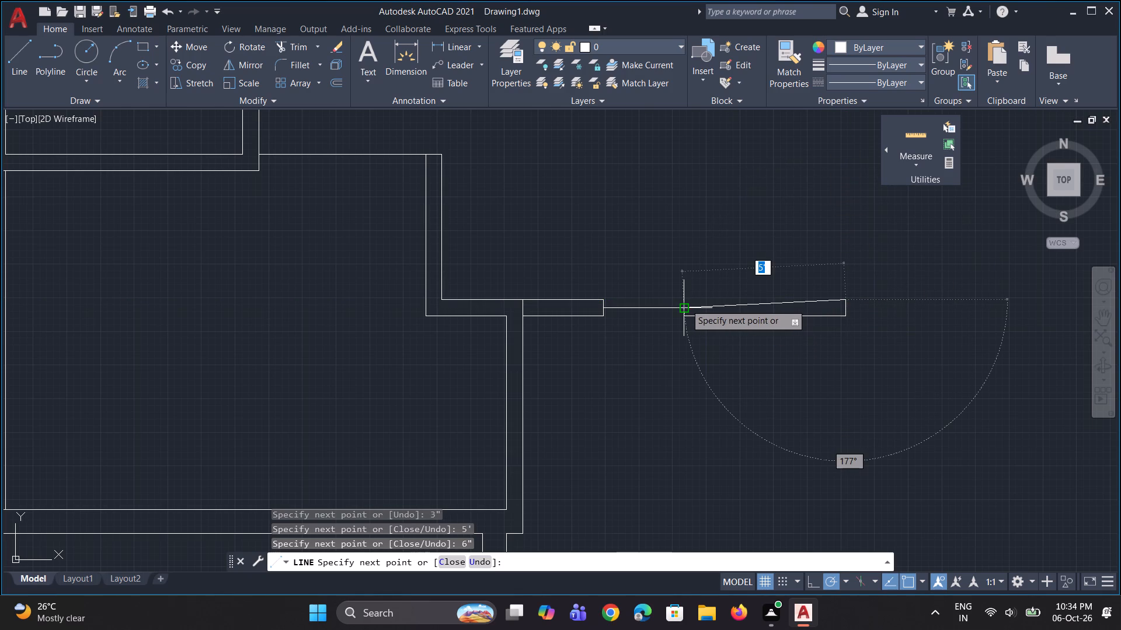
pyautogui.scroll(2, 683, 304)
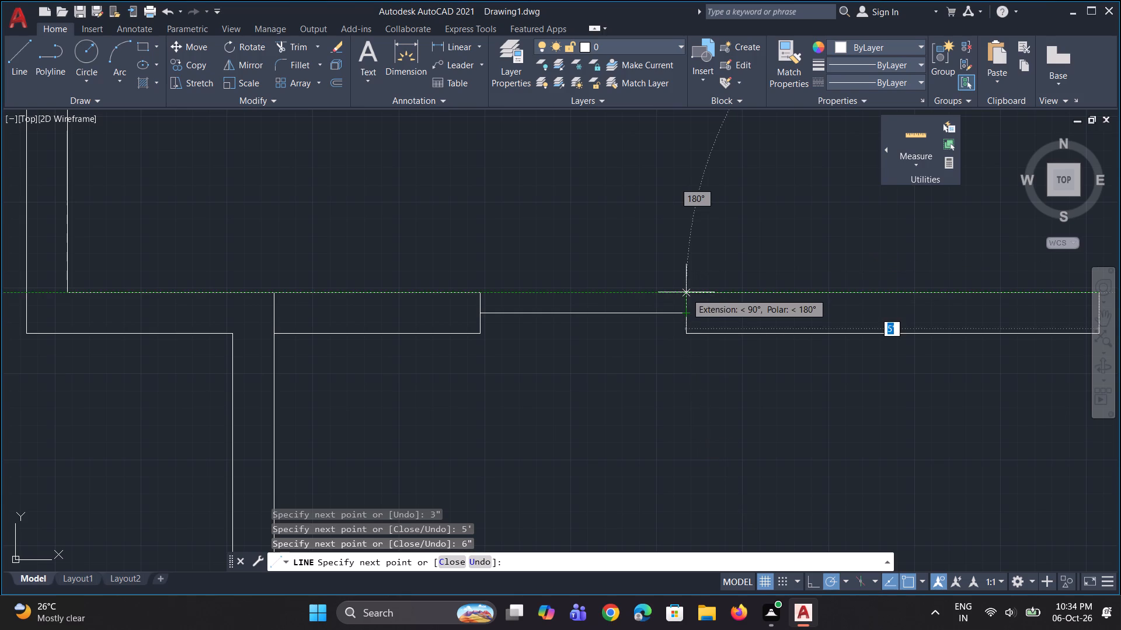
pyautogui.click(686, 292)
pyautogui.click(685, 310)
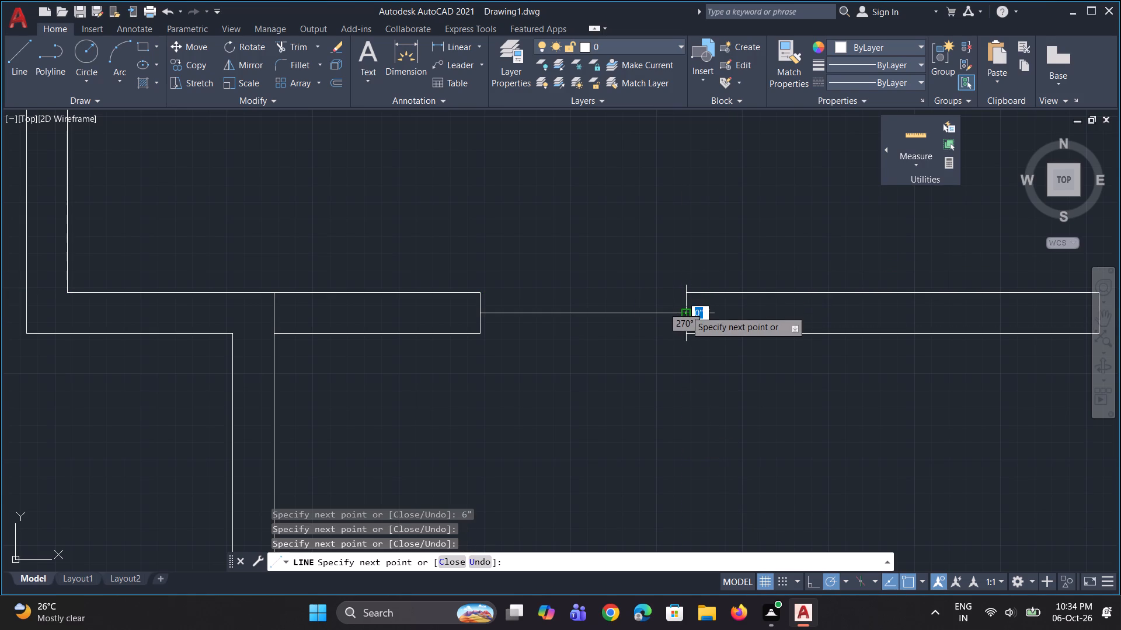
pyautogui.press('Escape')
# Draw a line about 9'6" down from the 5' wall segment's bottom-right corner, level with the bottom of the L-shaped wall.
pyautogui.scroll(-3, 640, 323)
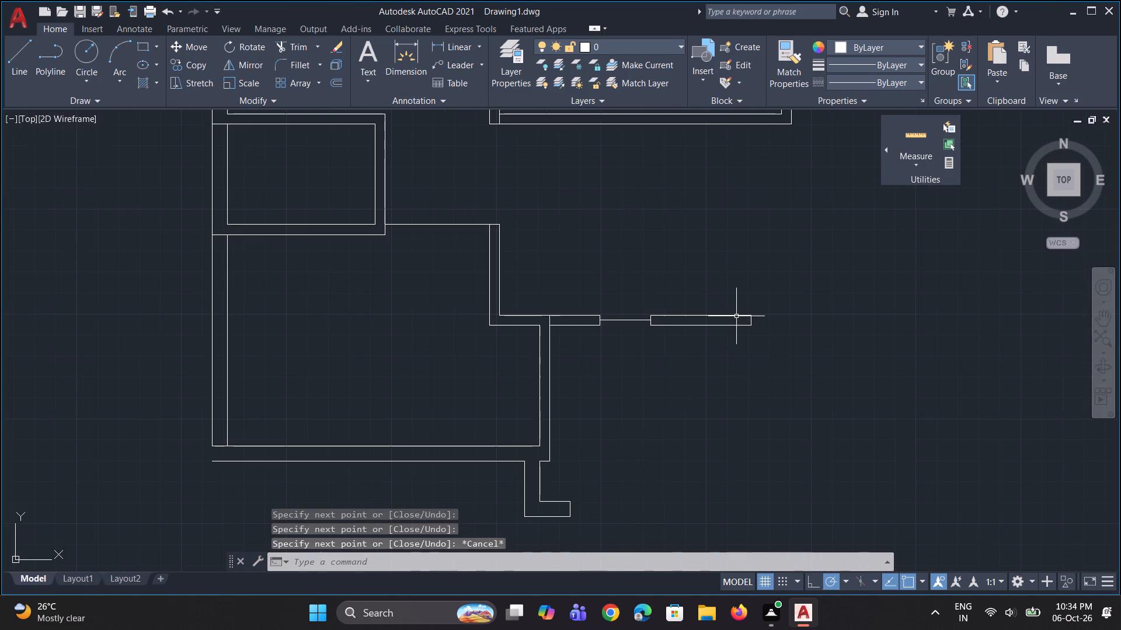
pyautogui.scroll(1, 740, 313)
pyautogui.scroll(-1, 740, 314)
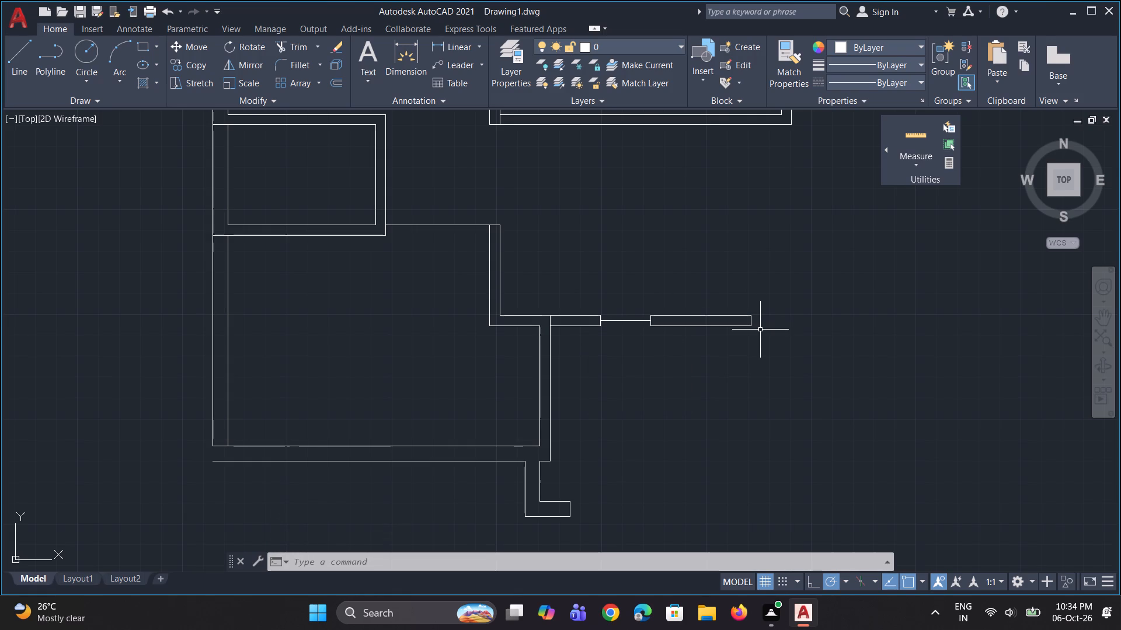
pyautogui.press('l')
pyautogui.press('space')
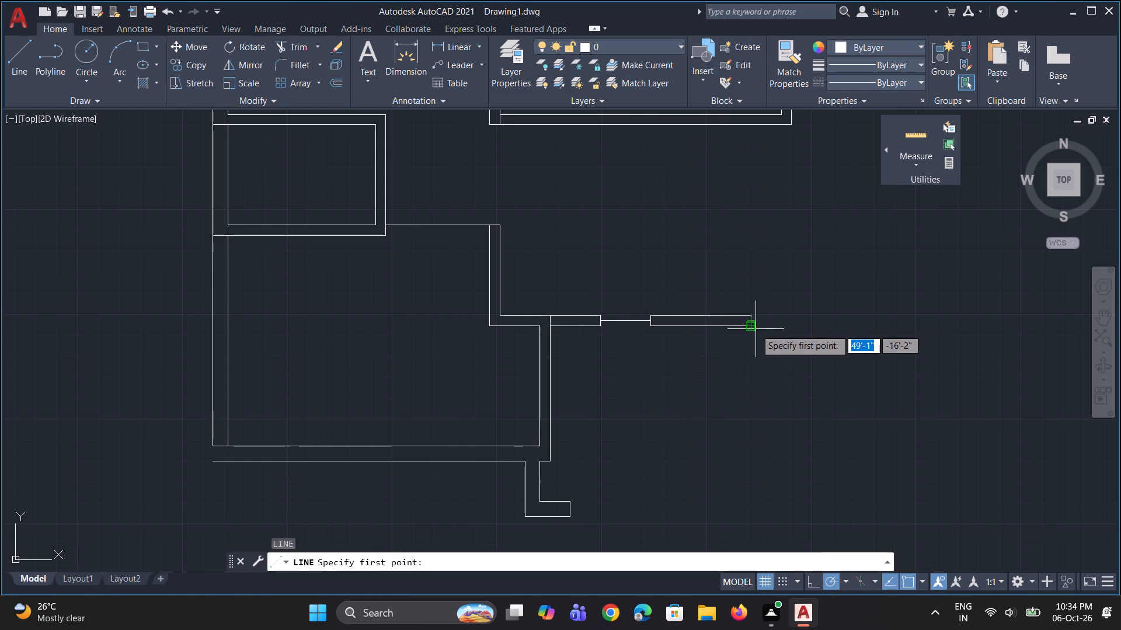
pyautogui.click(756, 329)
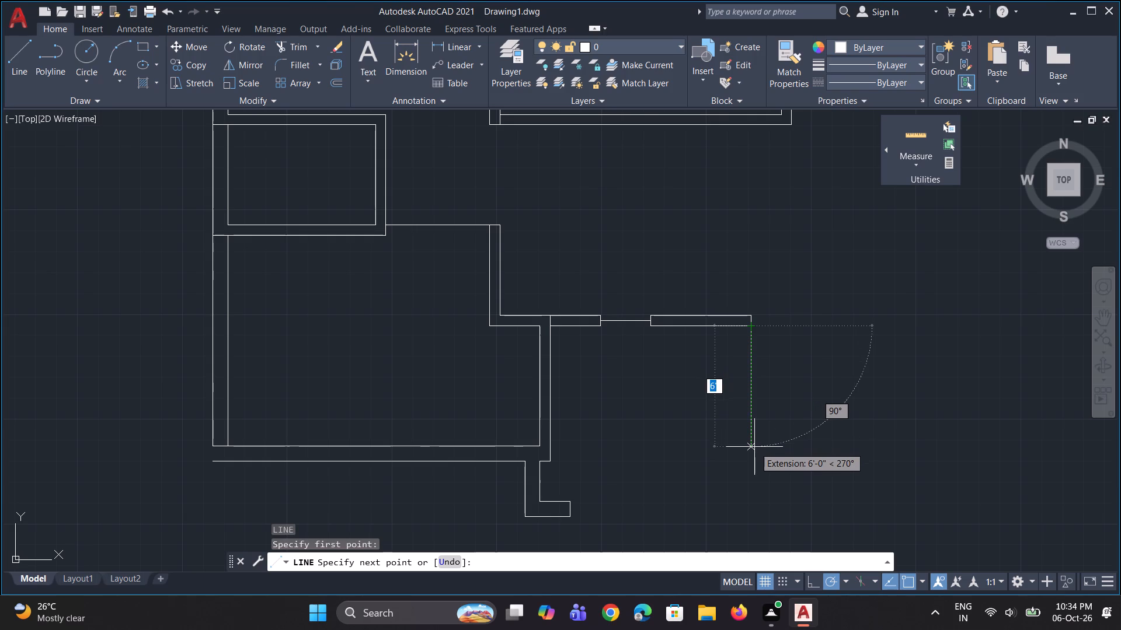
pyautogui.write("10'")
pyautogui.press('Return')
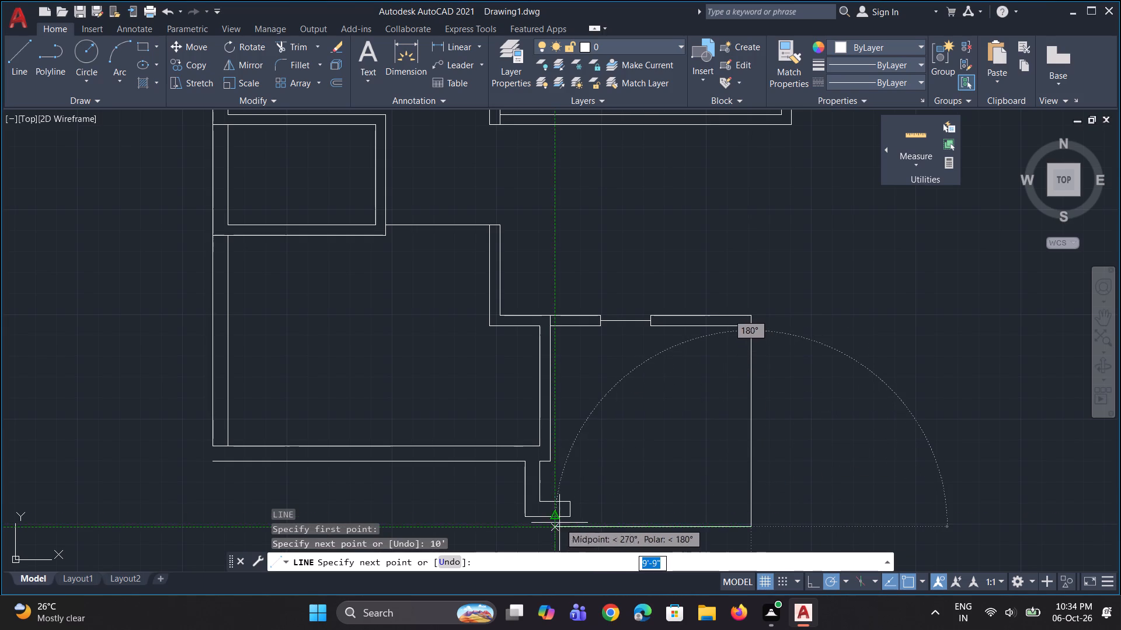
pyautogui.scroll(1, 567, 515)
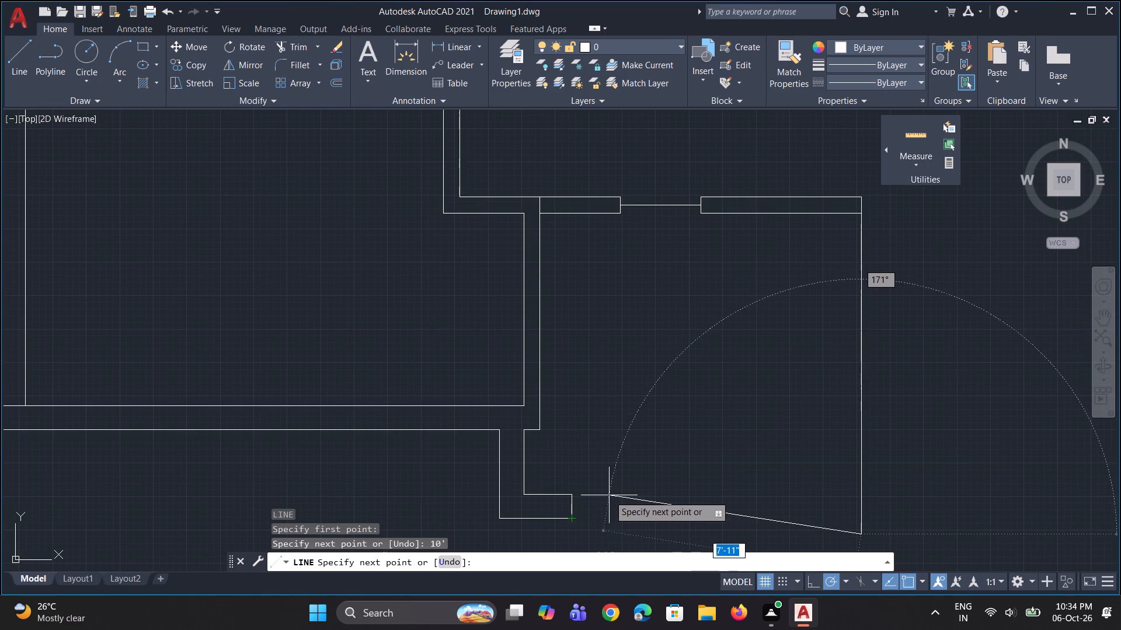
pyautogui.hotkey('ctrl', 'z')
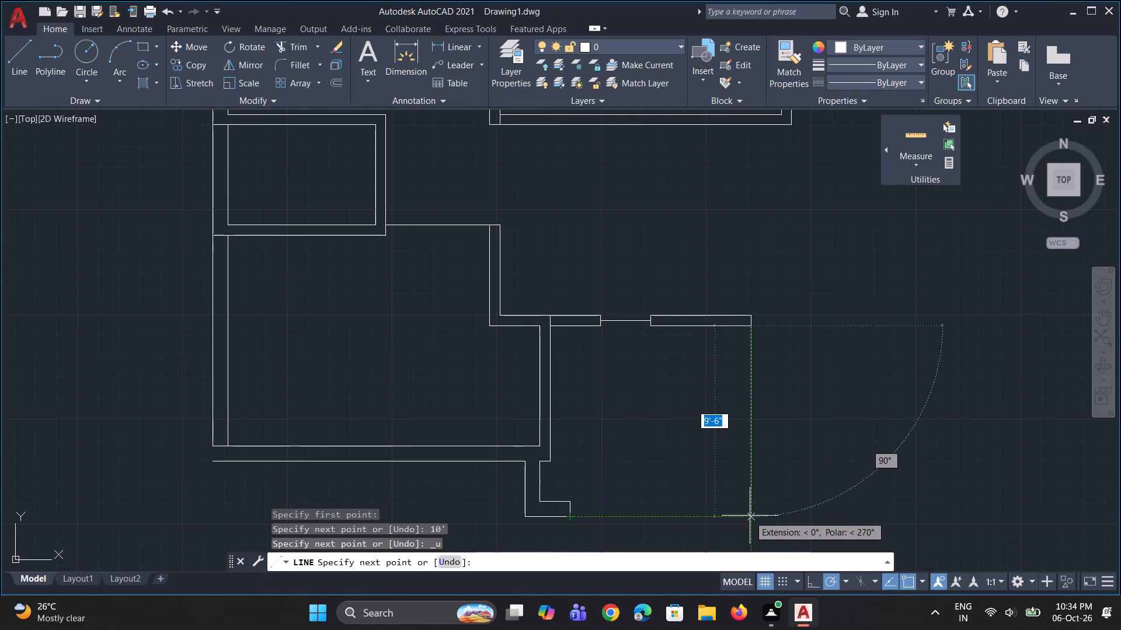
pyautogui.click(749, 517)
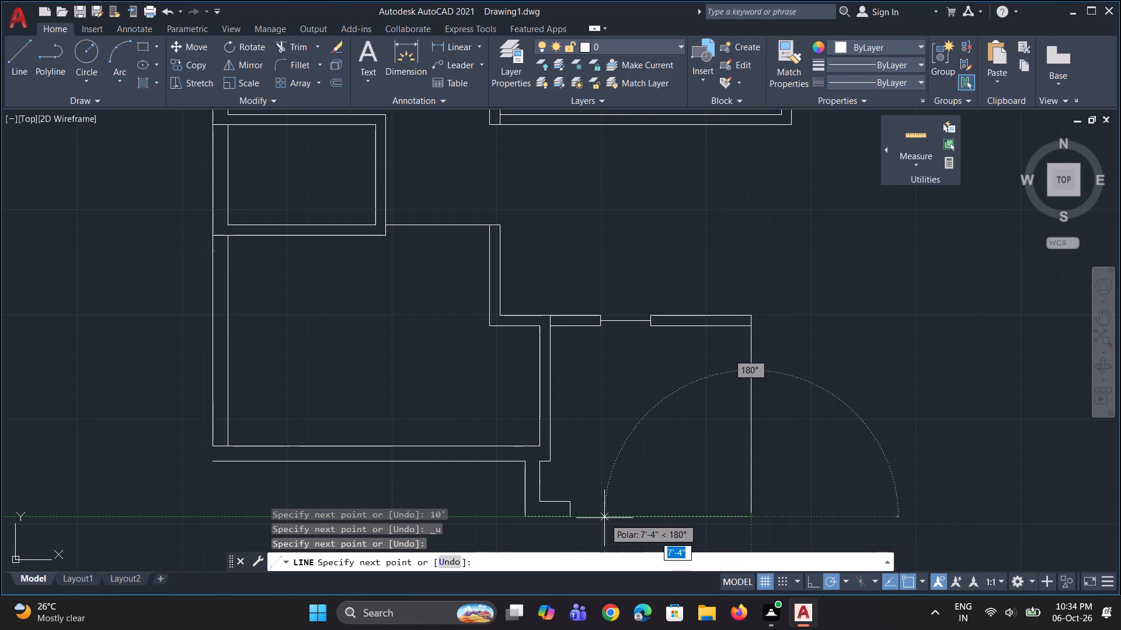
# Outline a lower wall segment from the vertical line's bottom end: about 5'1" left, 9" up, and back right to the vertical line.
pyautogui.click(649, 517)
pyautogui.press('9')
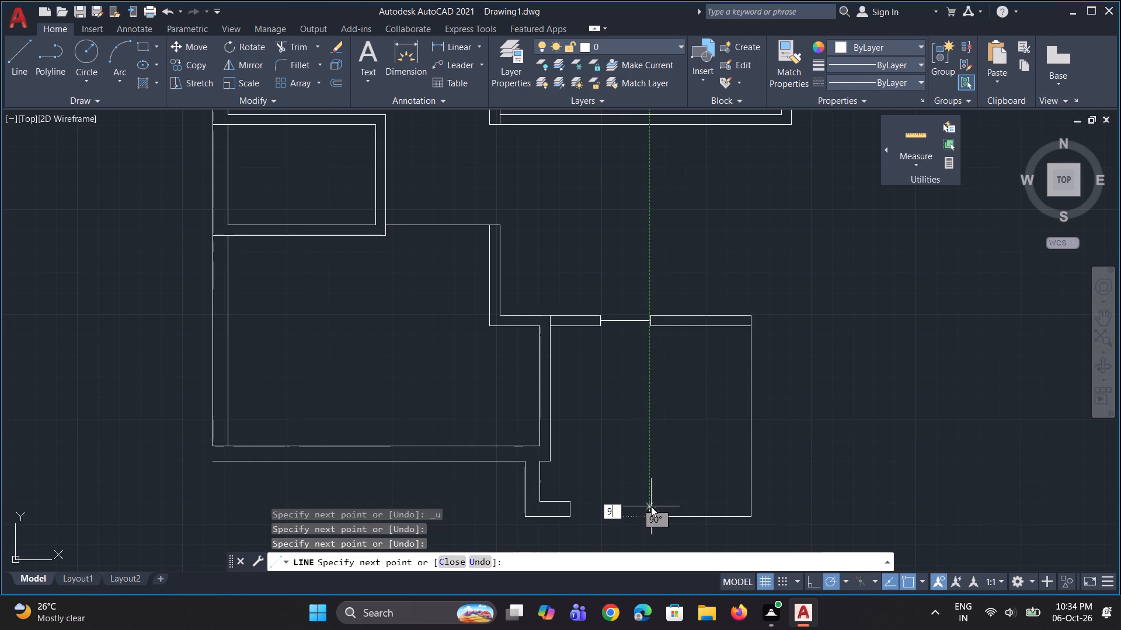
pyautogui.hotkey('shift', '"')
pyautogui.press('Return')
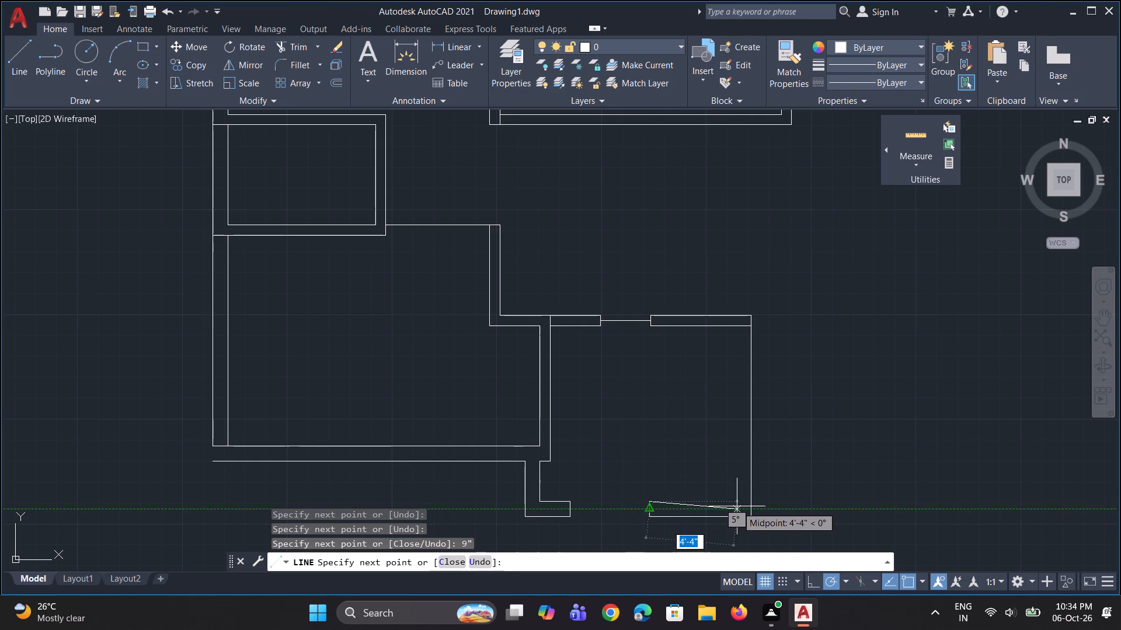
pyautogui.click(750, 498)
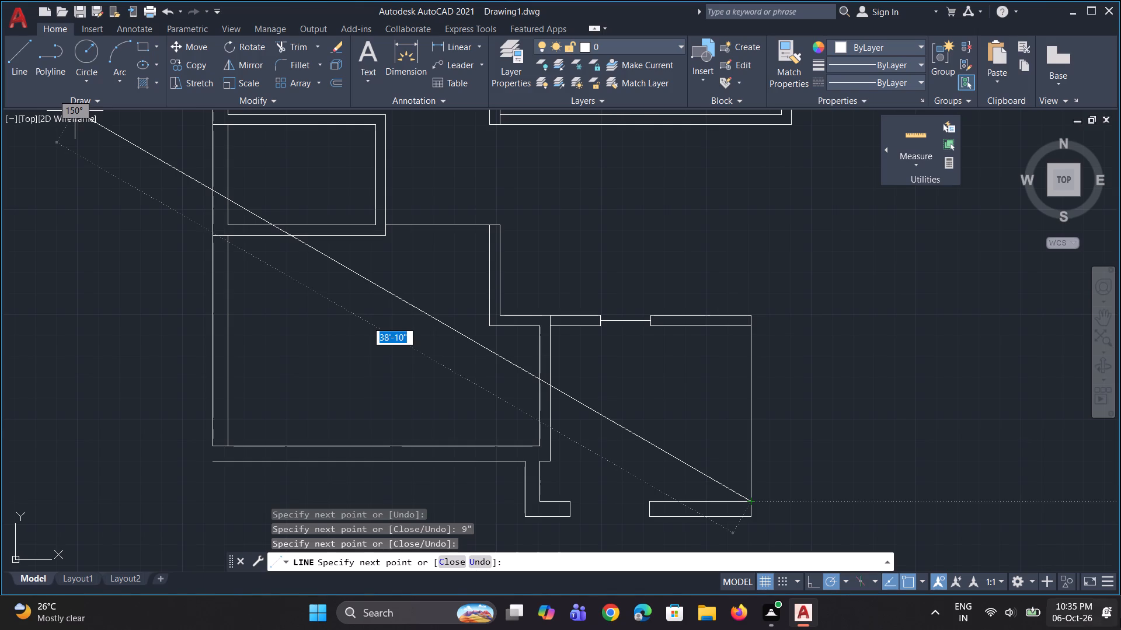
pyautogui.scroll(-3, 706, 231)
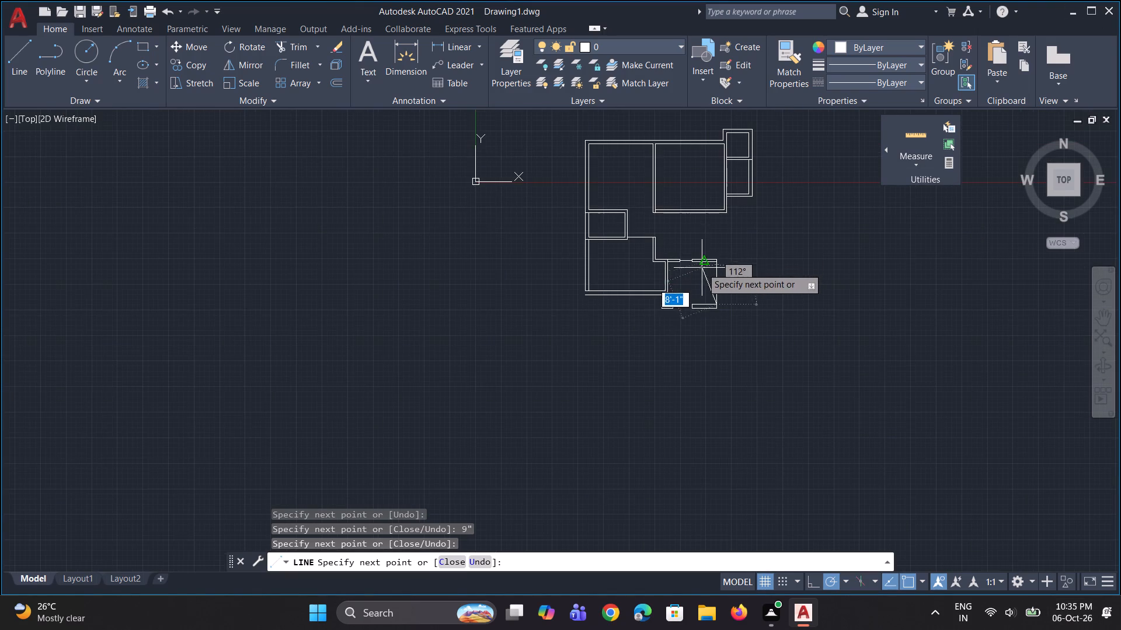
pyautogui.scroll(3, 702, 268)
pyautogui.press('Escape')
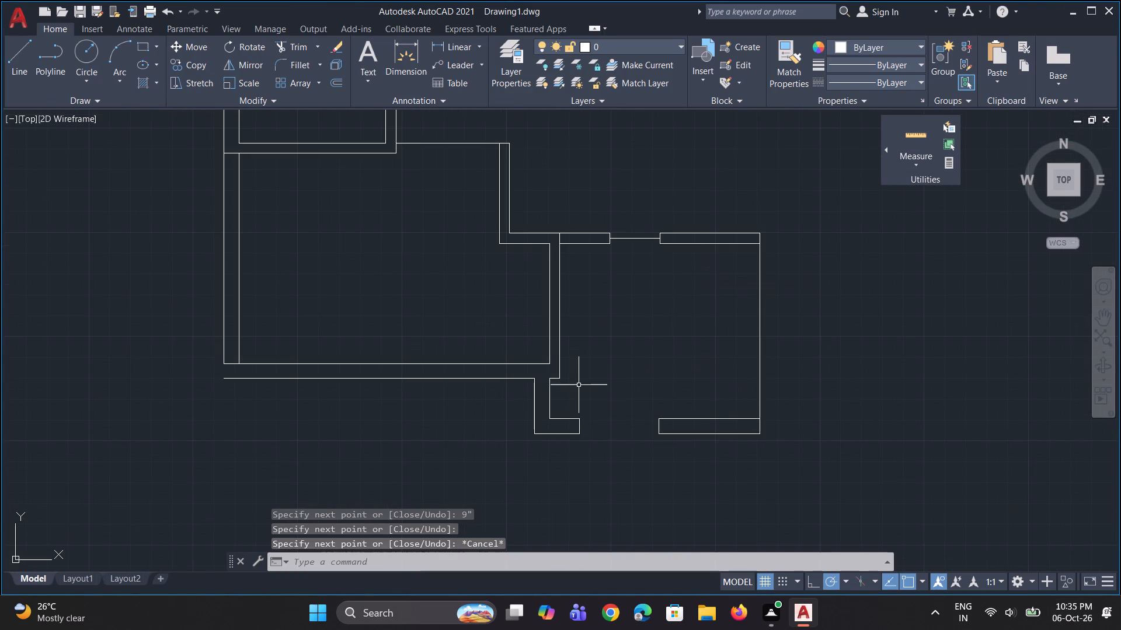
# Outline a wall stub from the lower wall segment's bottom-left corner: 3'6" down, 9" right, and back up to the segment.
pyautogui.scroll(-2, 579, 384)
pyautogui.scroll(2, 560, 388)
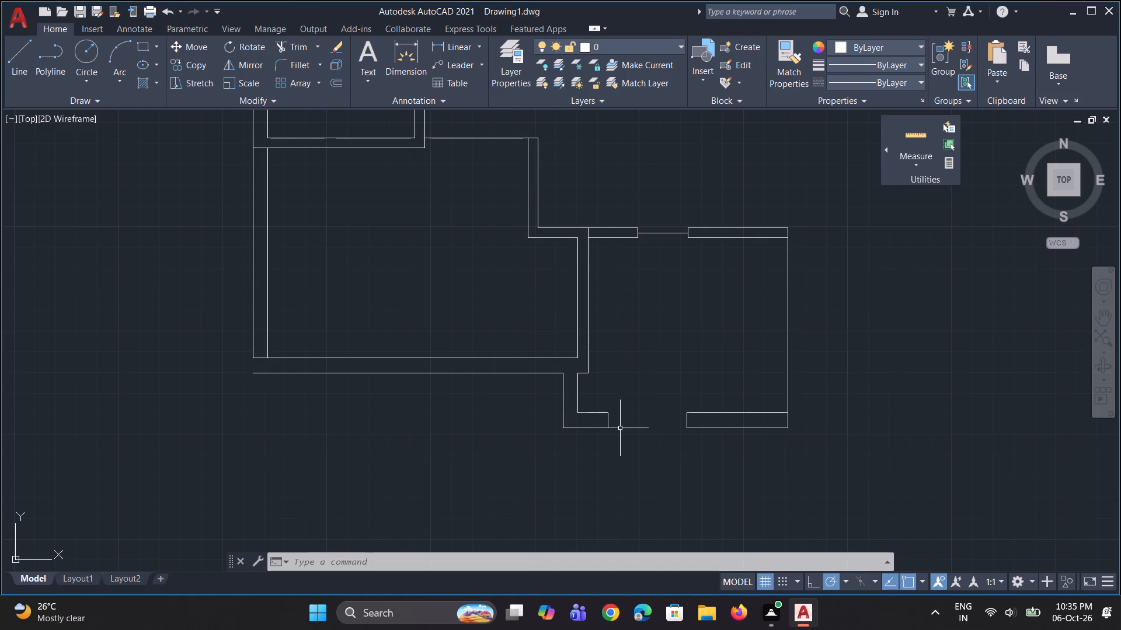
pyautogui.press('l')
pyautogui.press('space')
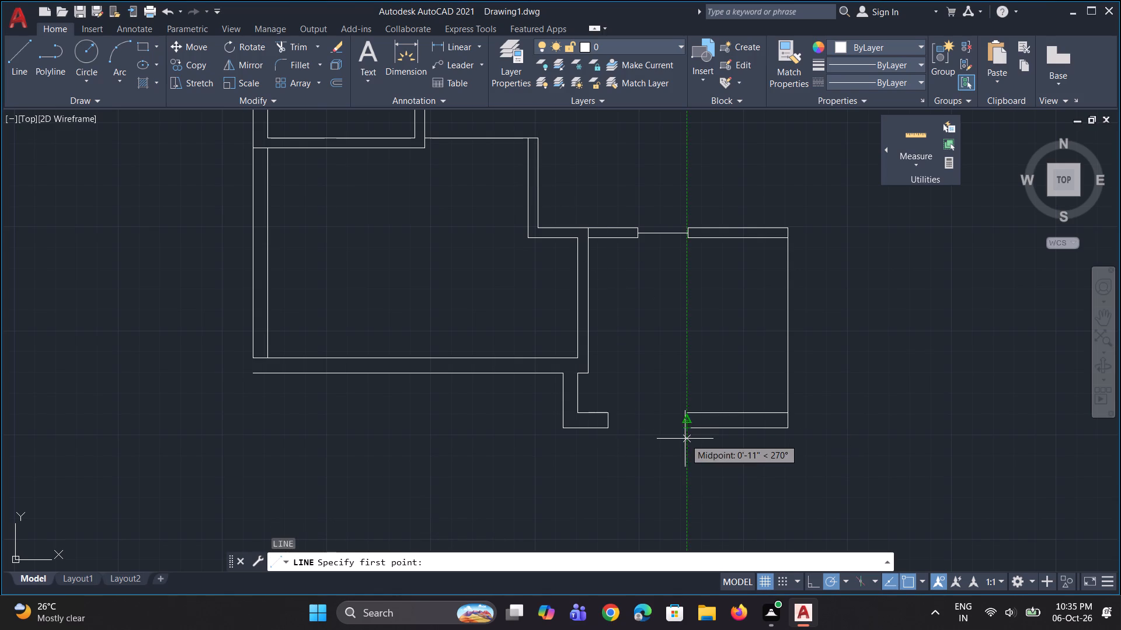
pyautogui.click(689, 429)
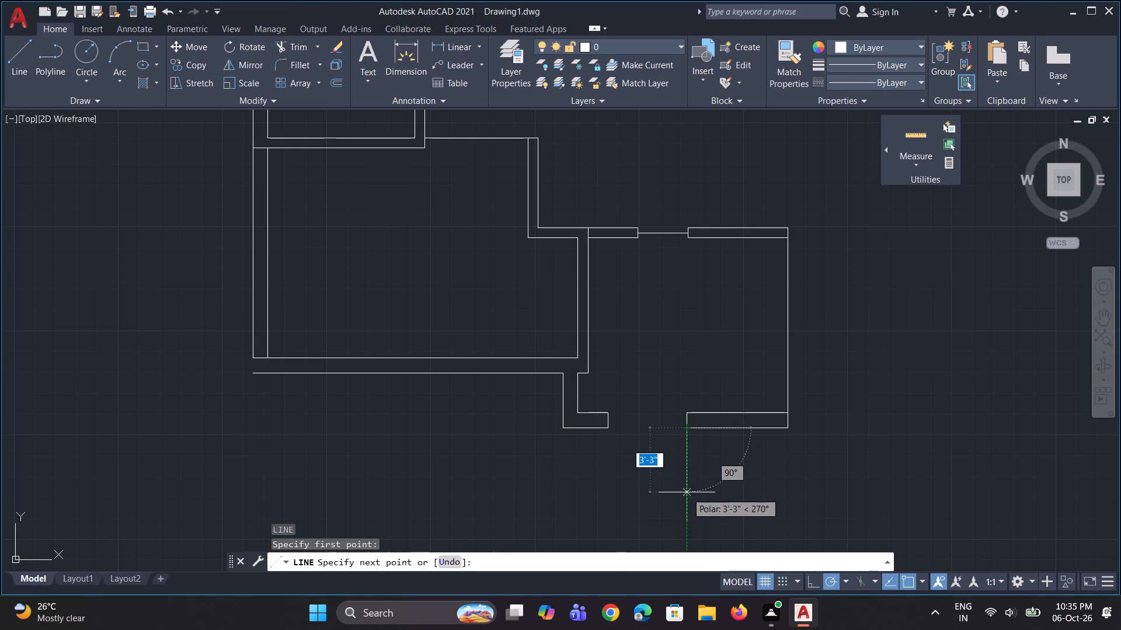
pyautogui.write("3'6")
pyautogui.hotkey('shift', '"')
pyautogui.press('Return')
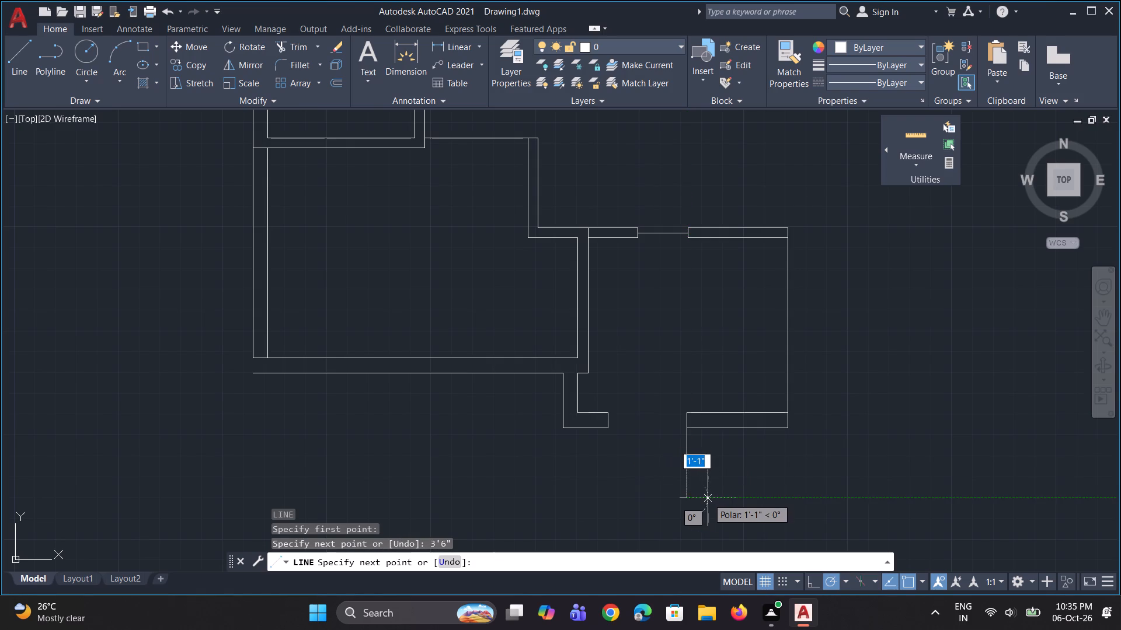
pyautogui.write('9"')
pyautogui.press('Return')
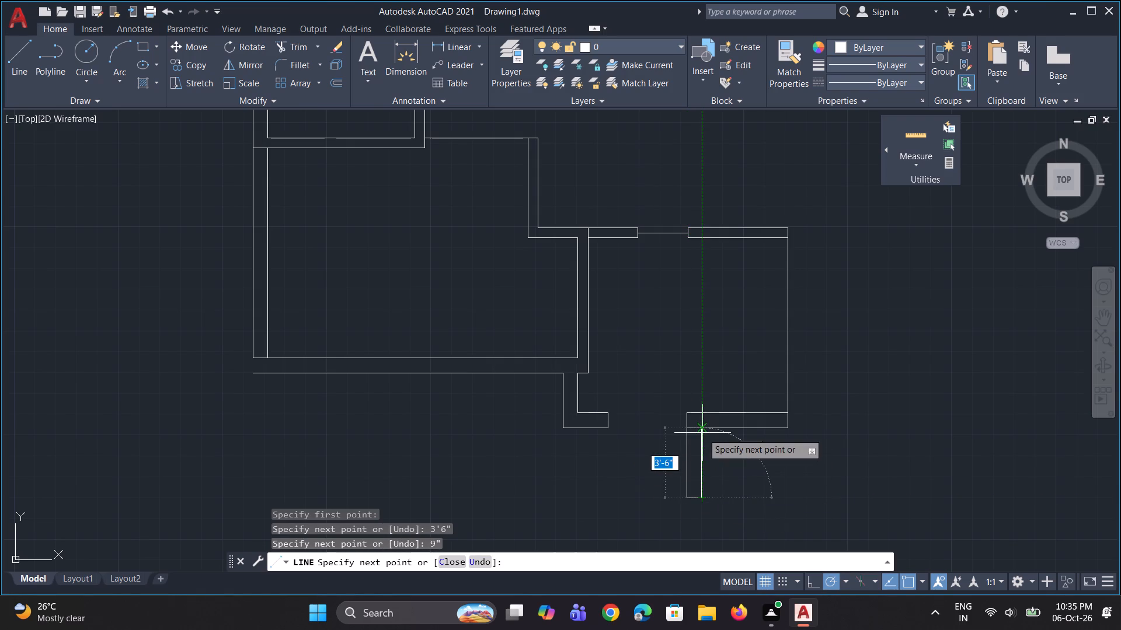
pyautogui.click(702, 429)
pyautogui.press('Escape')
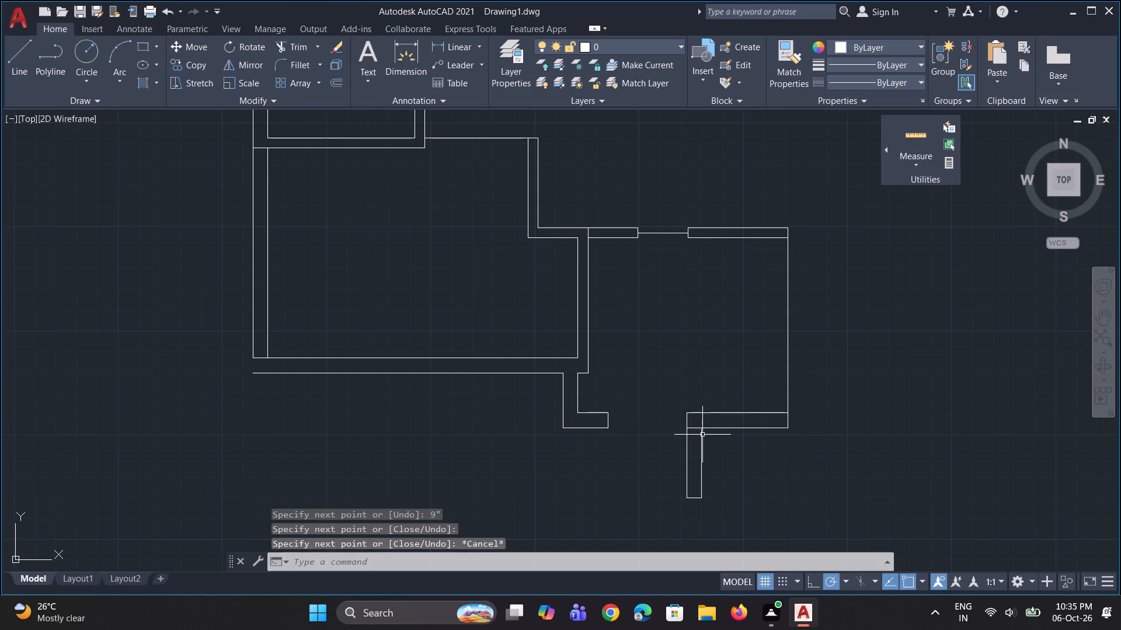
# Trim the lower wall segment's bottom line between the two vertical lines of the new 9" wide stub.
pyautogui.scroll(2, 702, 436)
pyautogui.write('tr')
pyautogui.press('space')
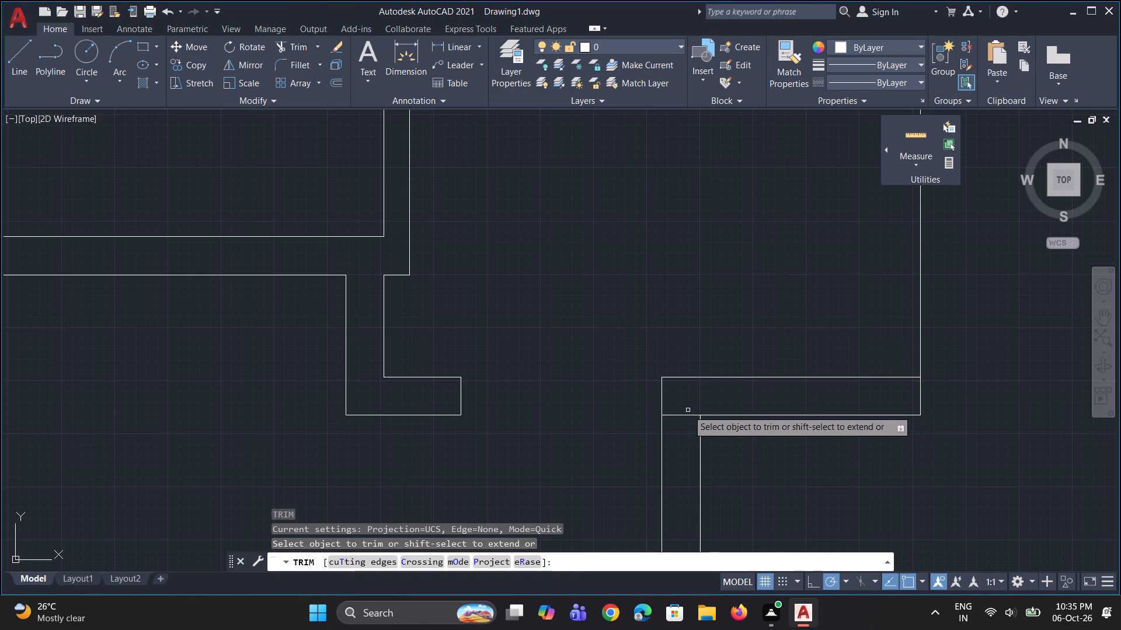
pyautogui.click(688, 417)
pyautogui.scroll(-3, 735, 394)
pyautogui.scroll(2, 696, 435)
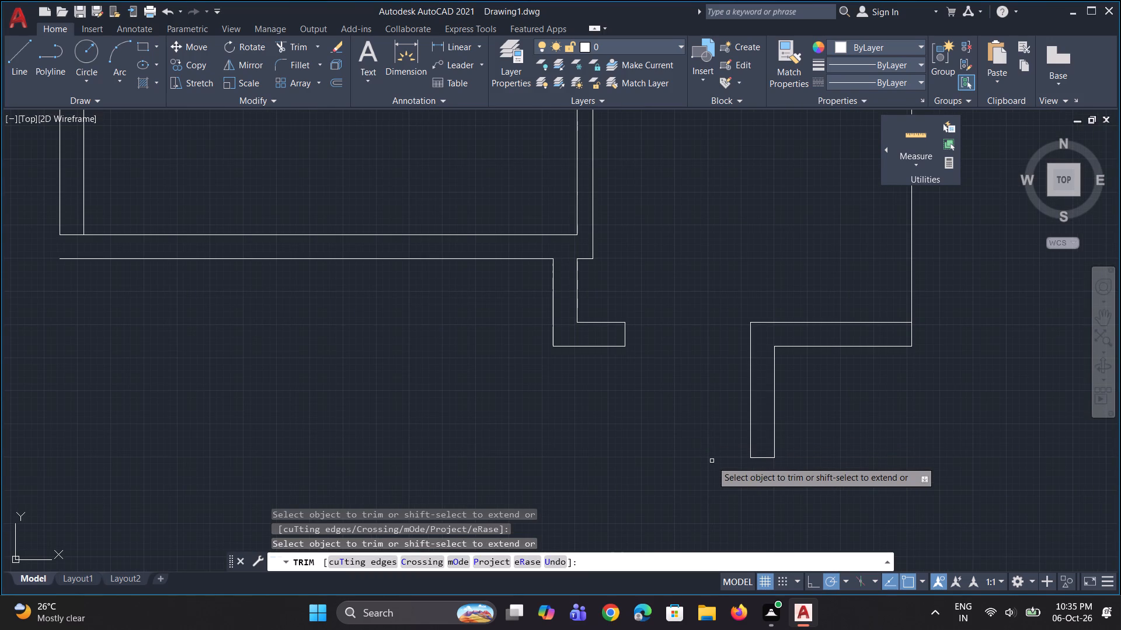
pyautogui.scroll(-2, 653, 465)
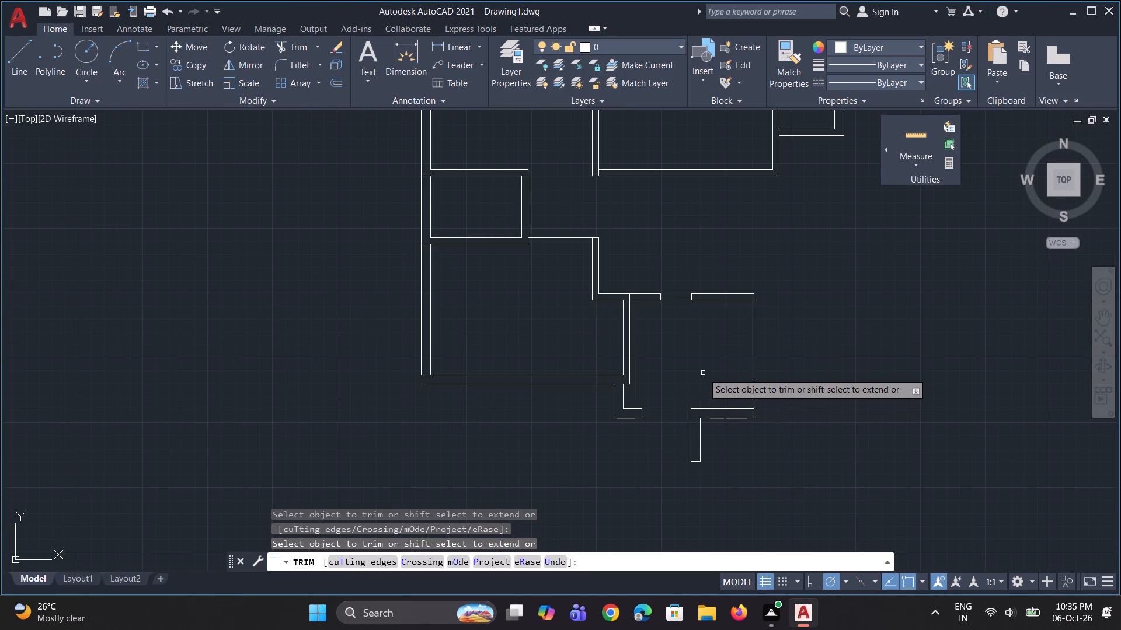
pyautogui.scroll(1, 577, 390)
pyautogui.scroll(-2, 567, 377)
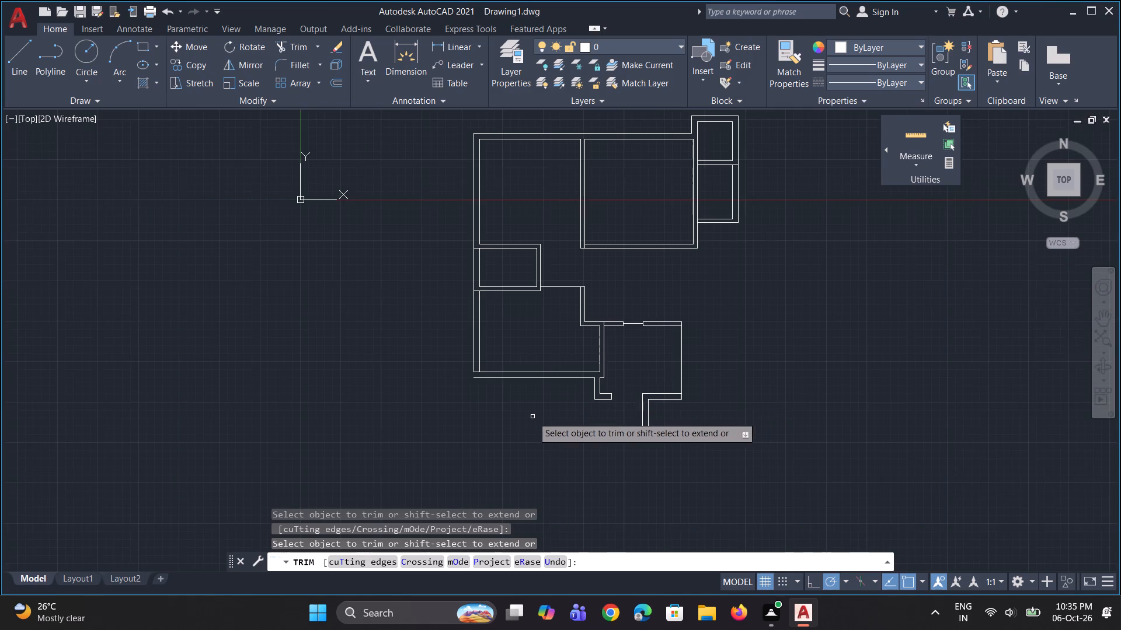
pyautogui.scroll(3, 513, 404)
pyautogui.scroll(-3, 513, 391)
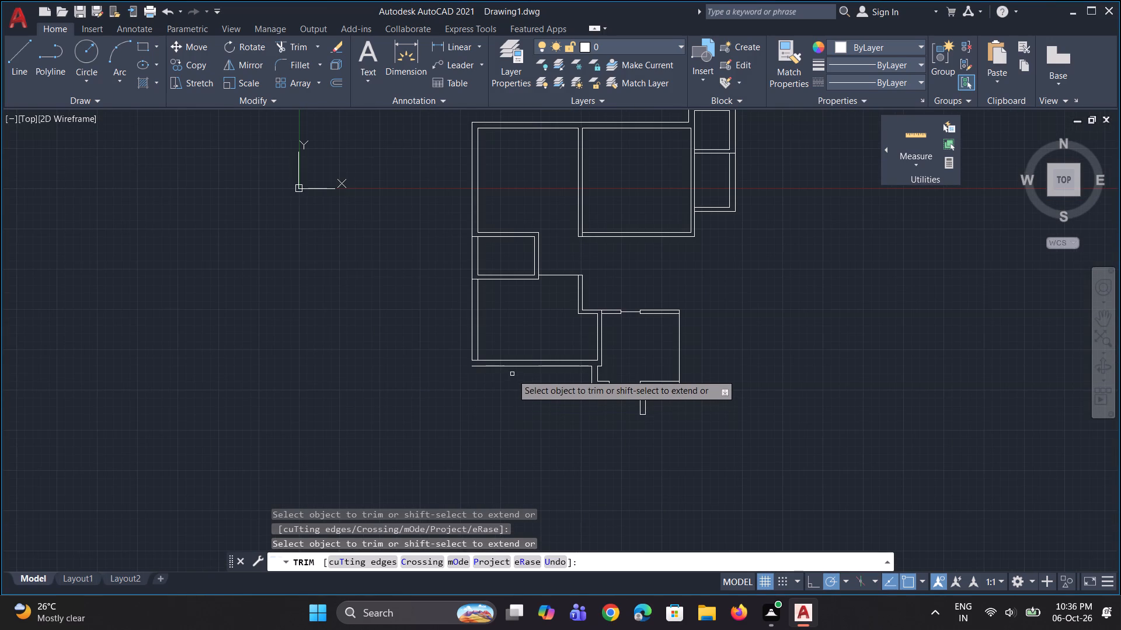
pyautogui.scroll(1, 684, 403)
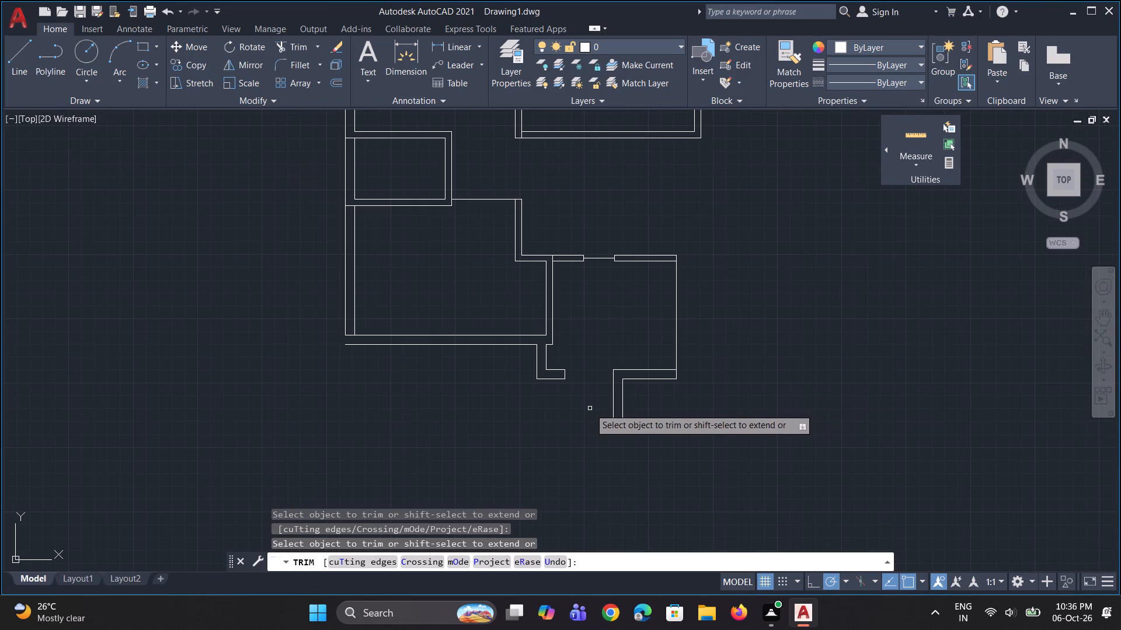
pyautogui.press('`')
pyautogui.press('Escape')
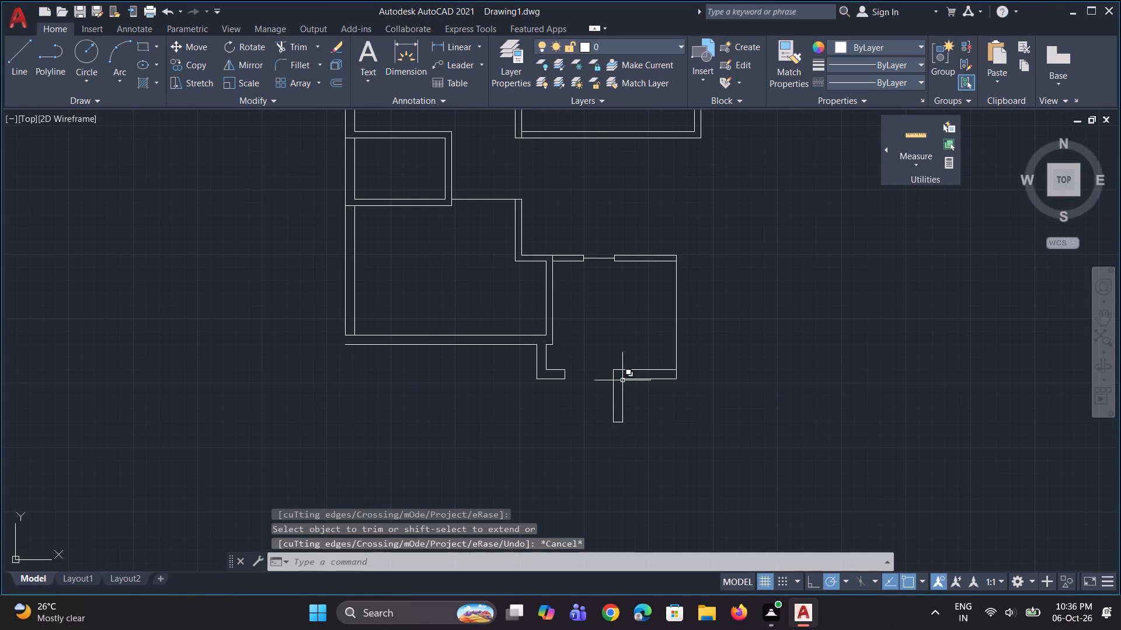
# Draw connected lines from the 9" stub's bottom-left corner: about 8'10" left, about 2'4" diagonally up-left, left again, and straight up to the lower room's bottom wall.
pyautogui.press('l')
pyautogui.press('space')
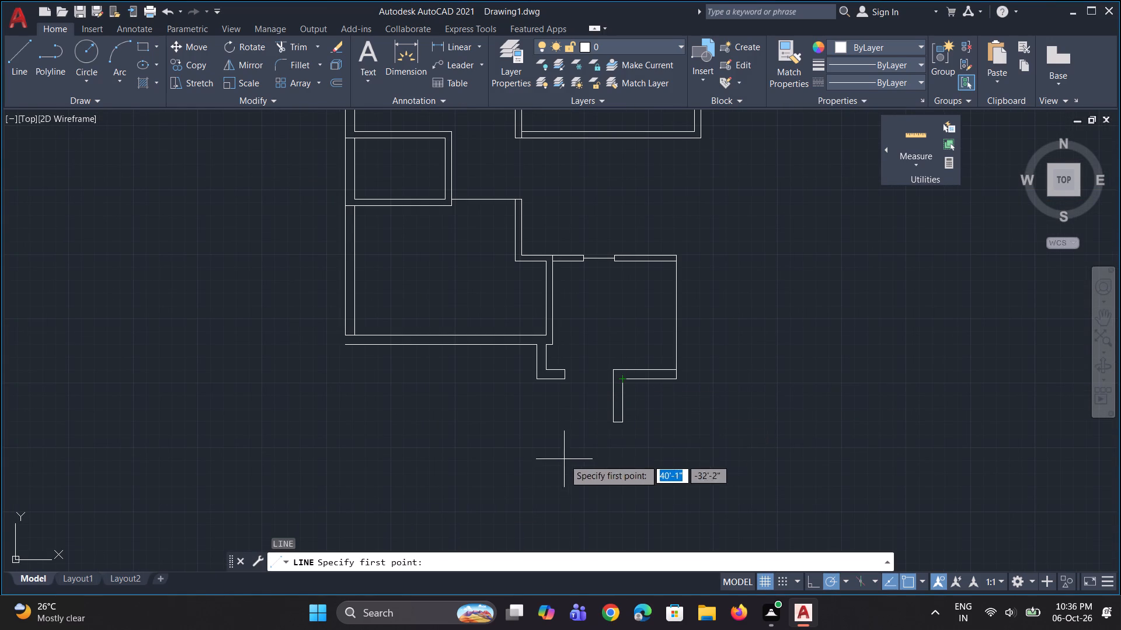
pyautogui.scroll(1, 564, 461)
pyautogui.click(646, 397)
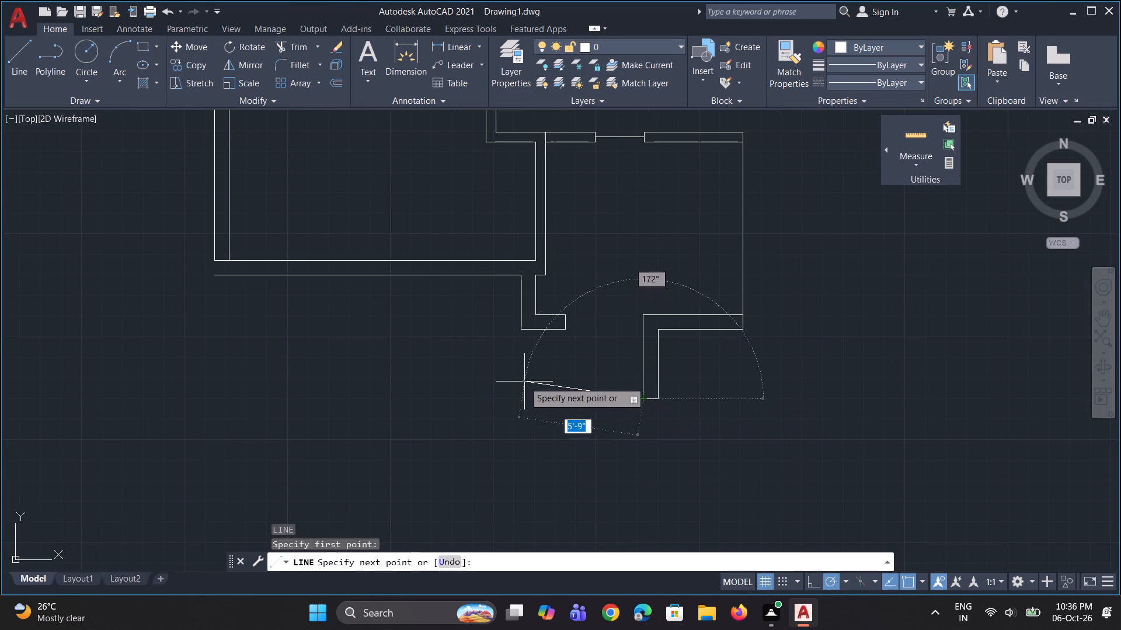
pyautogui.click(469, 391)
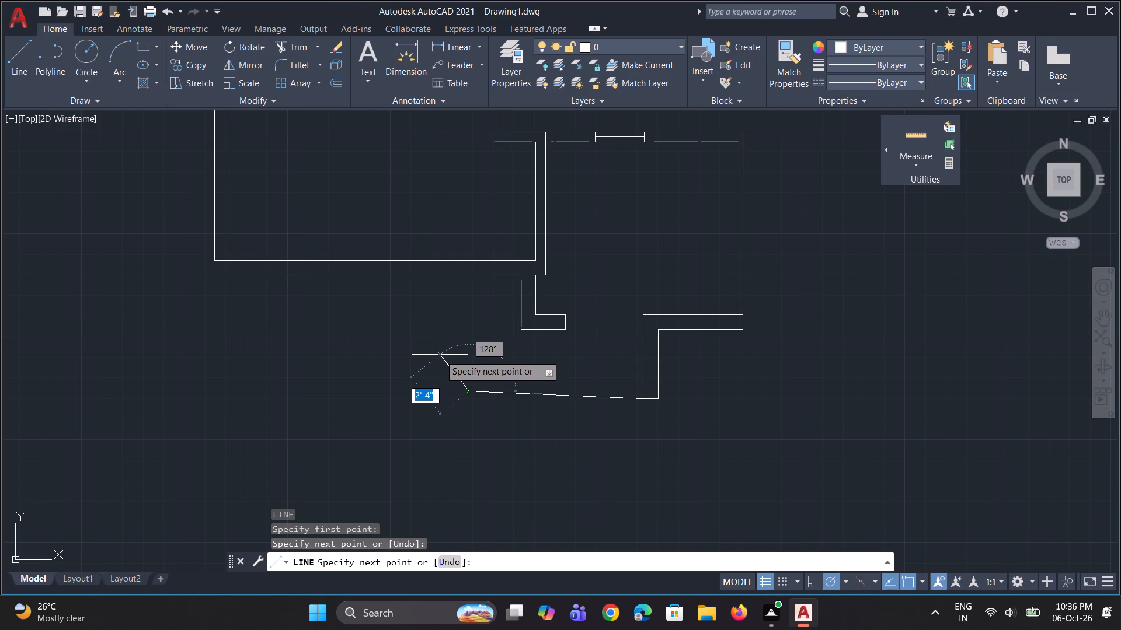
pyautogui.click(440, 356)
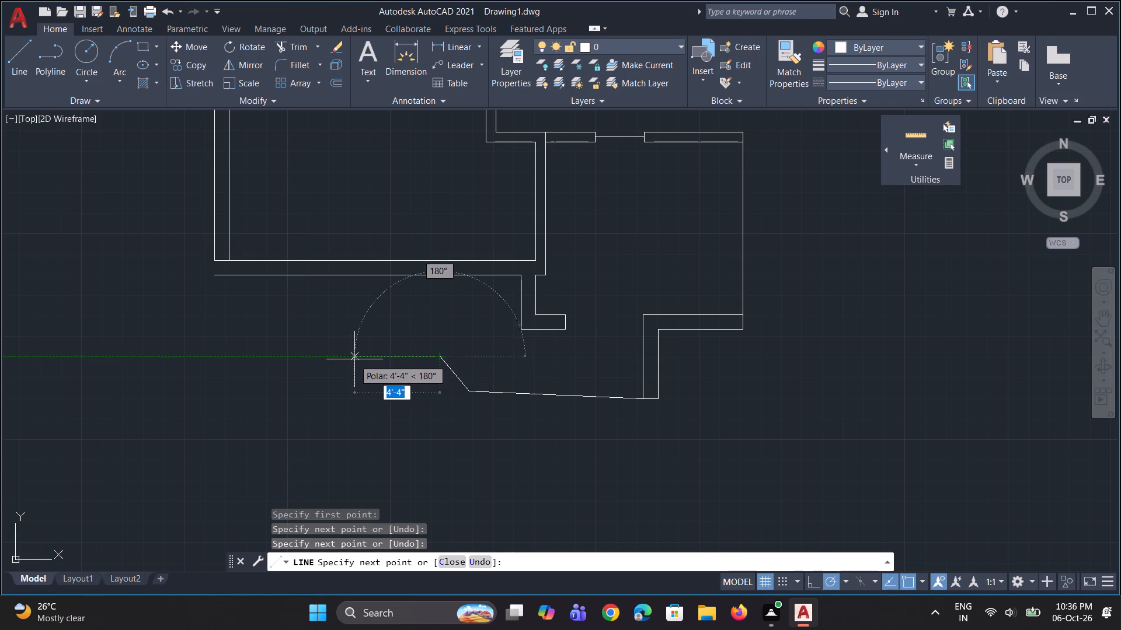
pyautogui.click(370, 359)
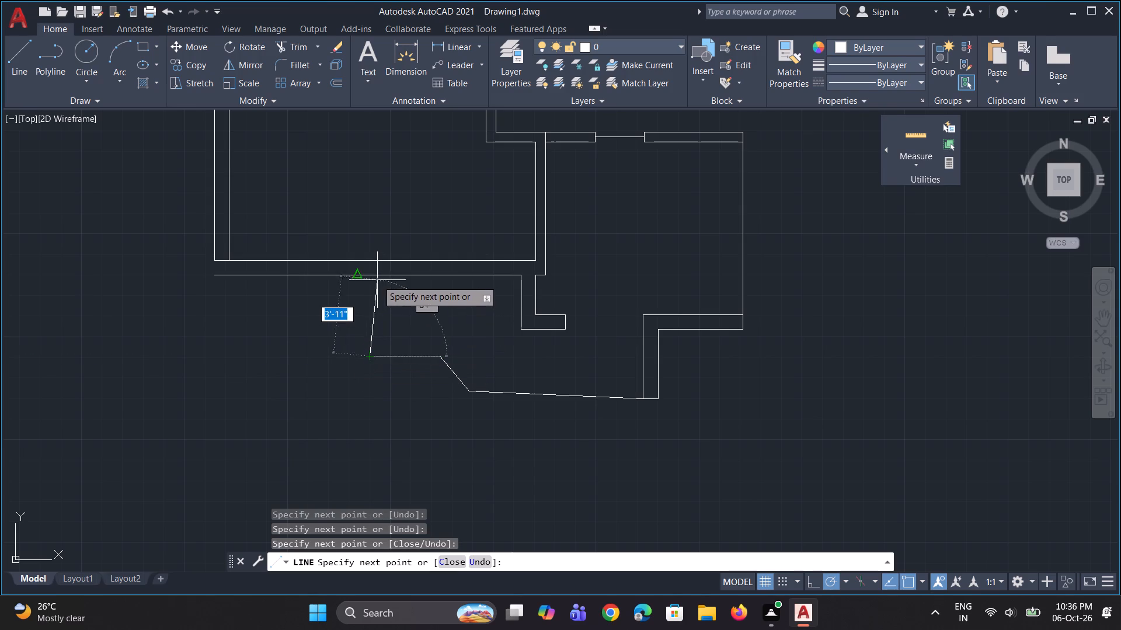
pyautogui.click(371, 273)
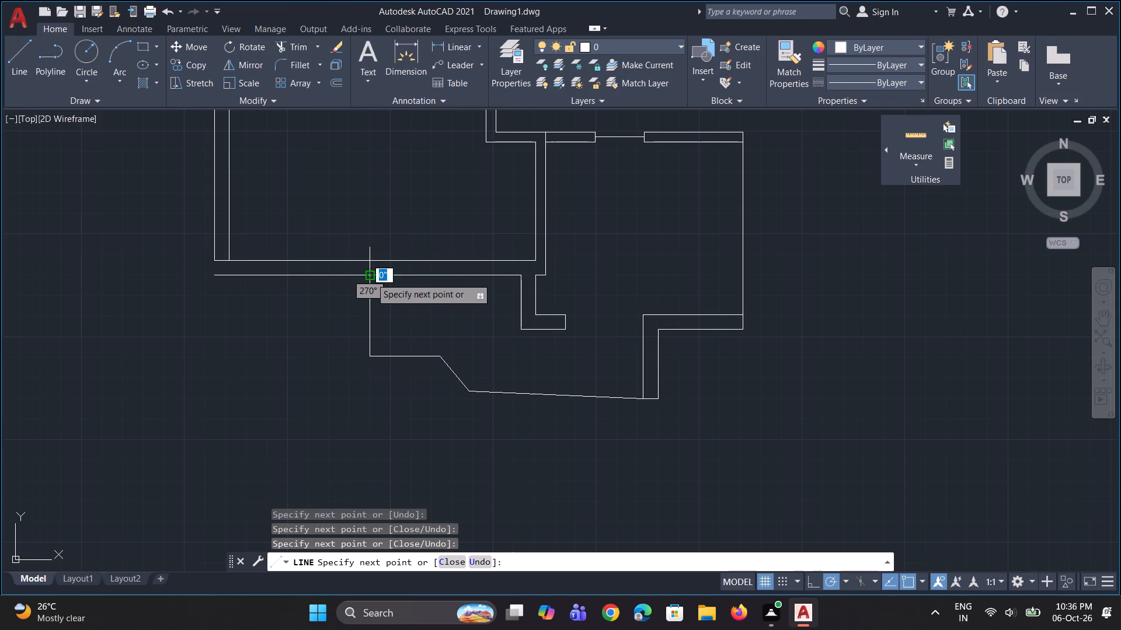
pyautogui.press('Escape')
# Offset the new outline's vertical line and short horizontal line 6" toward the inside of the space.
pyautogui.write('o')
pyautogui.press('space')
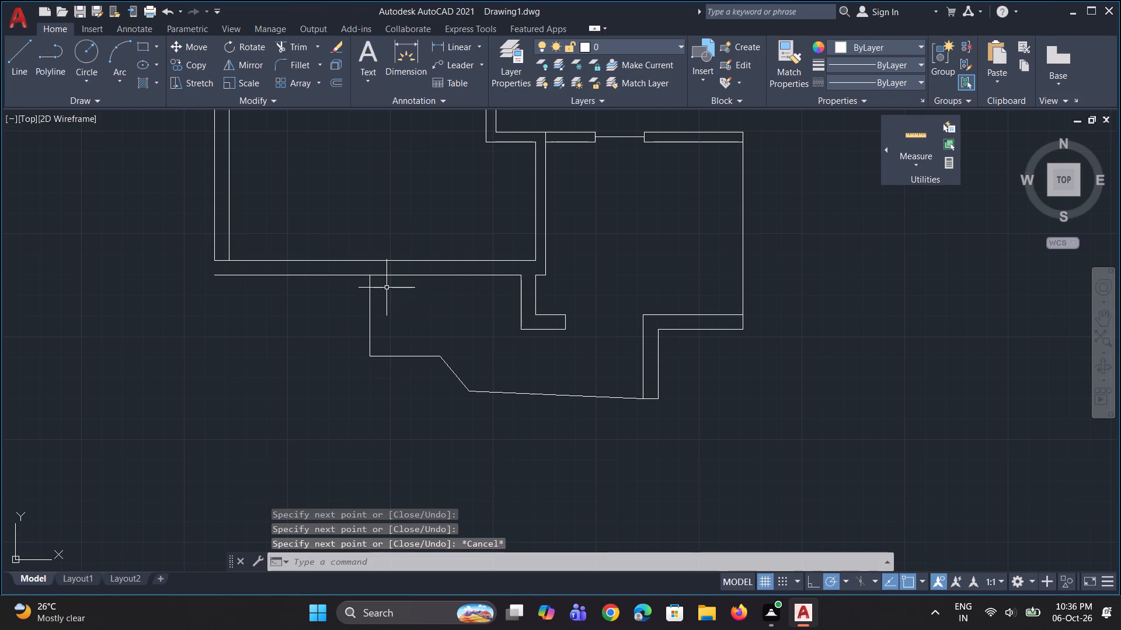
pyautogui.scroll(1, 366, 335)
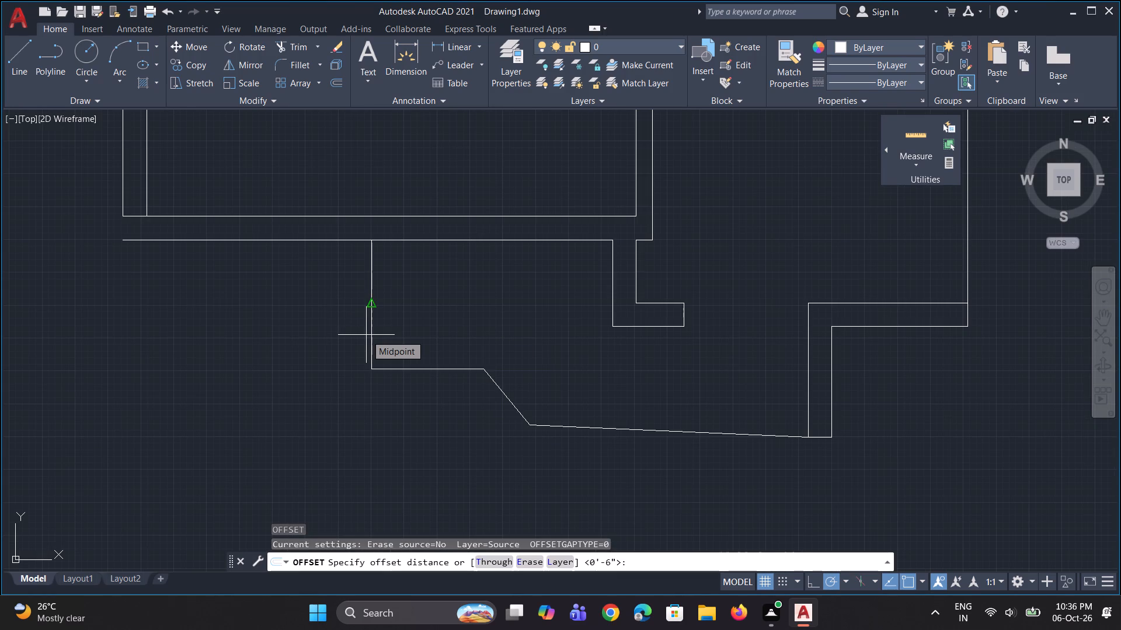
pyautogui.press('Escape')
pyautogui.press('o')
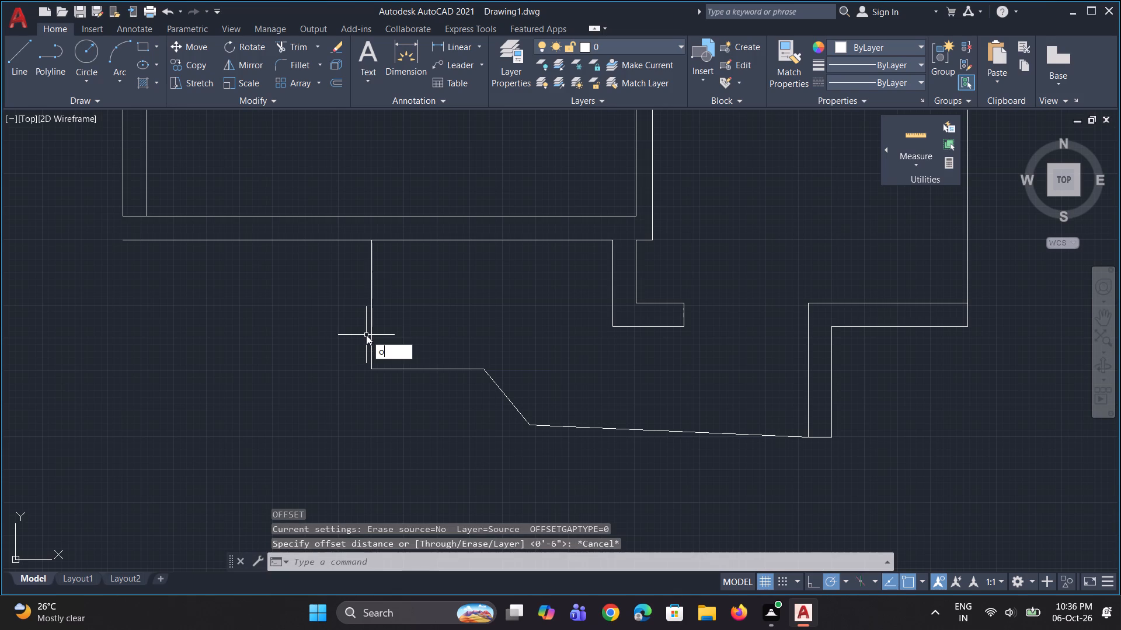
pyautogui.press('space')
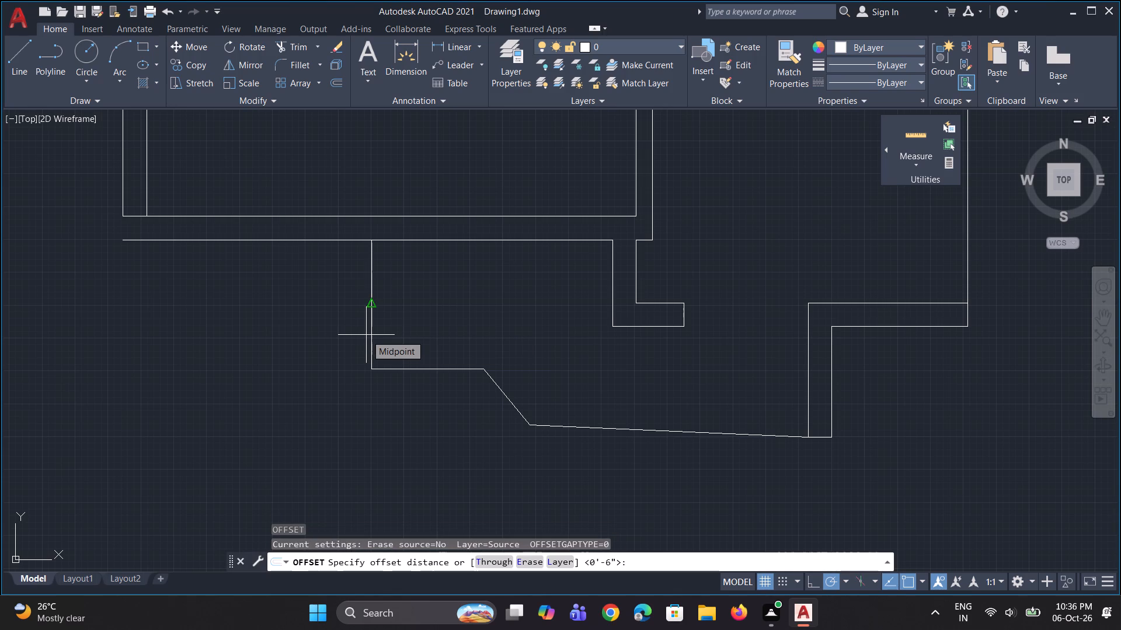
pyautogui.press('6')
pyautogui.hotkey('shift', '"')
pyautogui.press('Return')
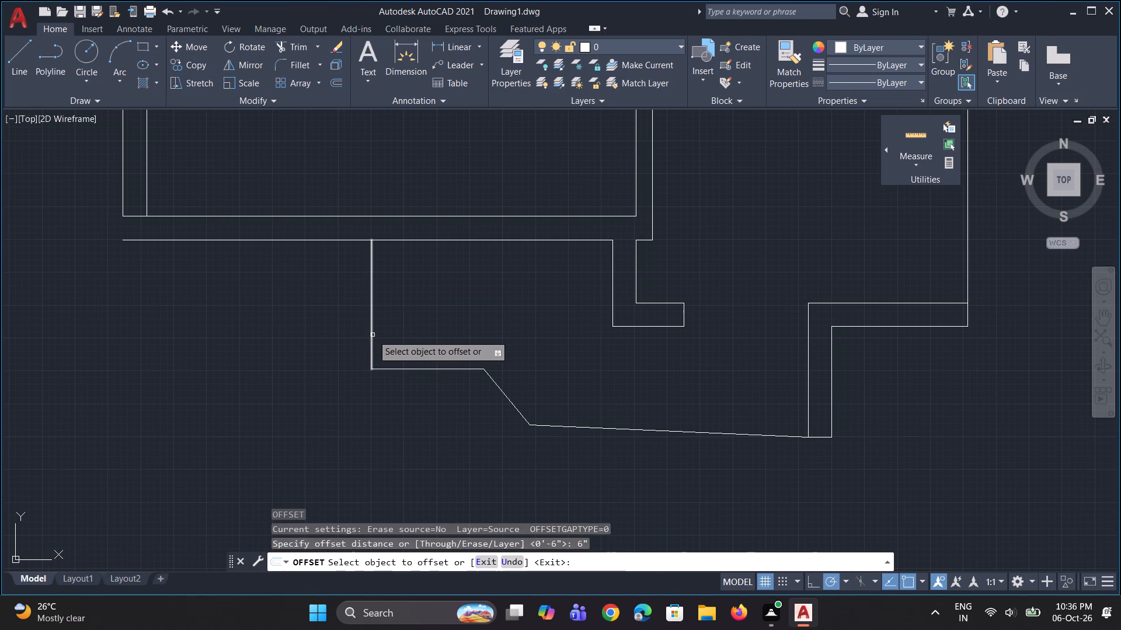
pyautogui.click(372, 335)
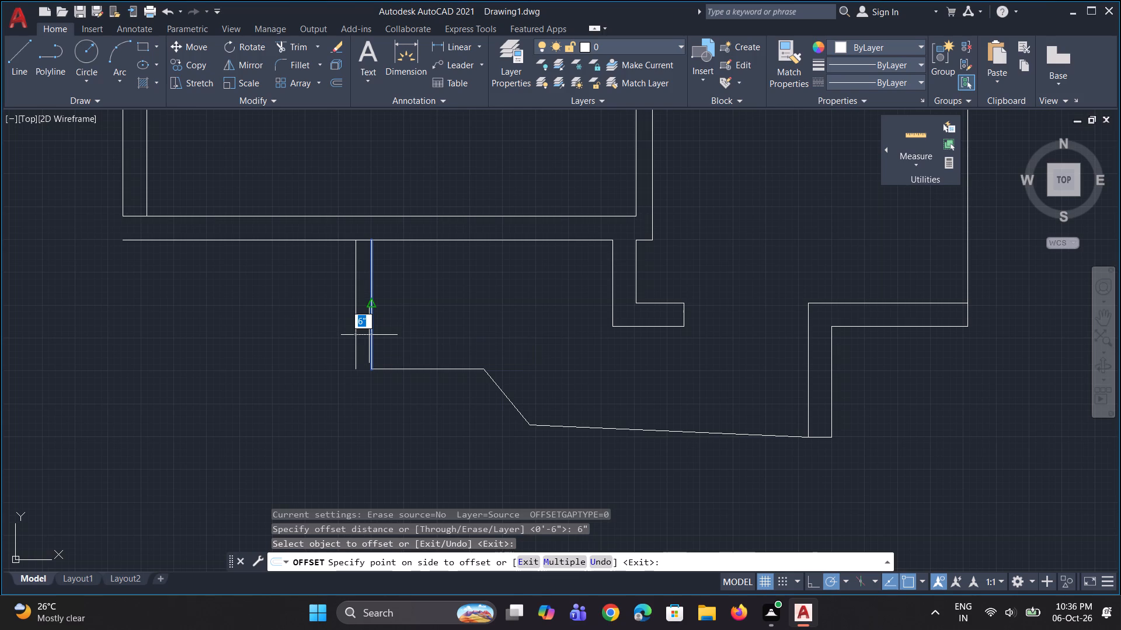
pyautogui.click(409, 351)
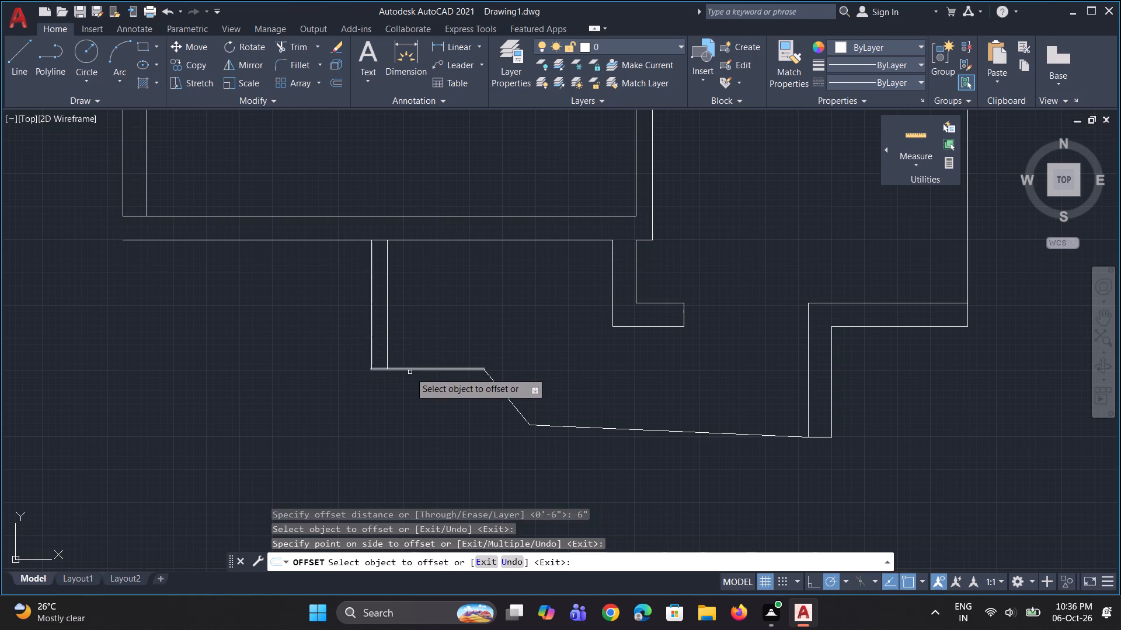
pyautogui.click(421, 367)
pyautogui.moveTo(444, 346); pyautogui.dragTo(447, 352)
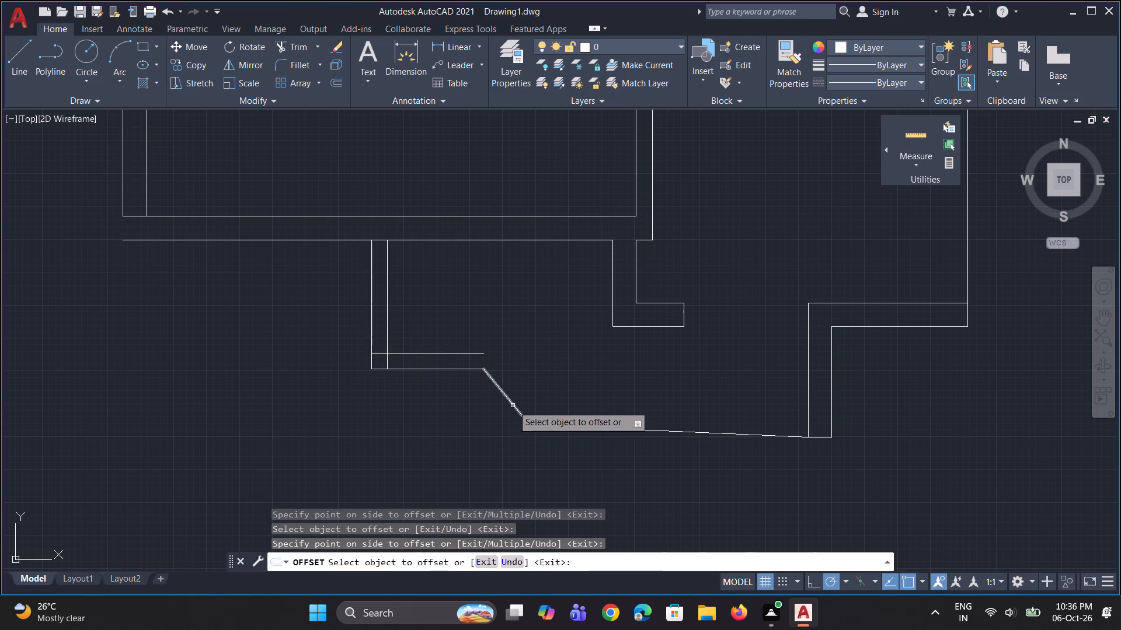
# Offset the outline's diagonal line and long, slightly sloping bottom line 6" toward the inside.
pyautogui.click(513, 404)
pyautogui.click(547, 393)
pyautogui.click(563, 428)
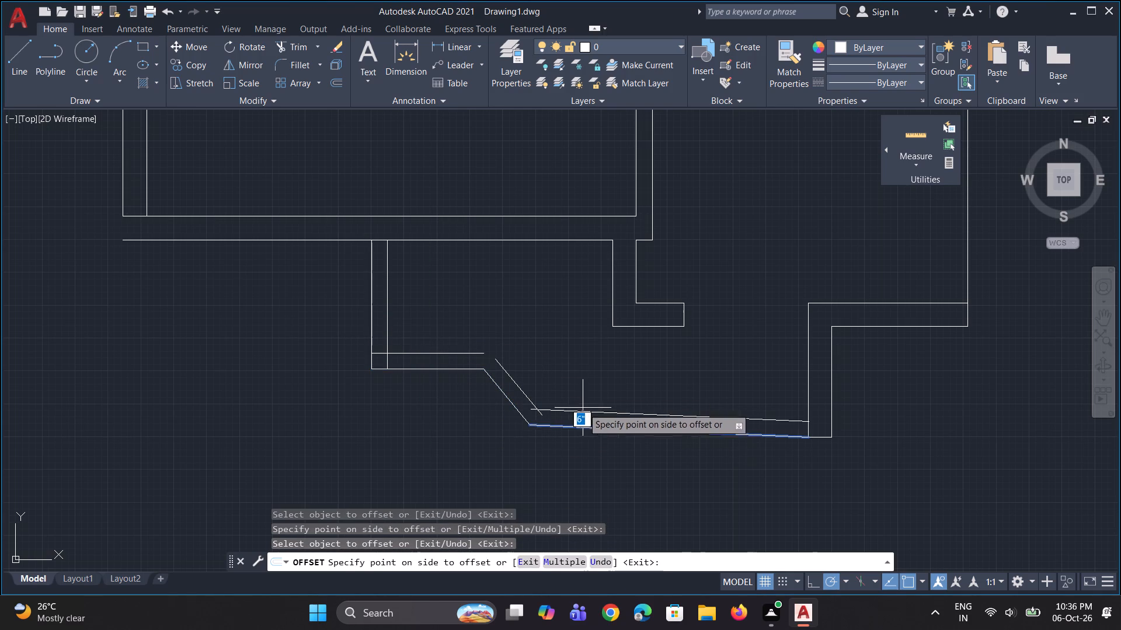
pyautogui.click(583, 408)
pyautogui.scroll(-2, 617, 431)
pyautogui.scroll(1, 657, 382)
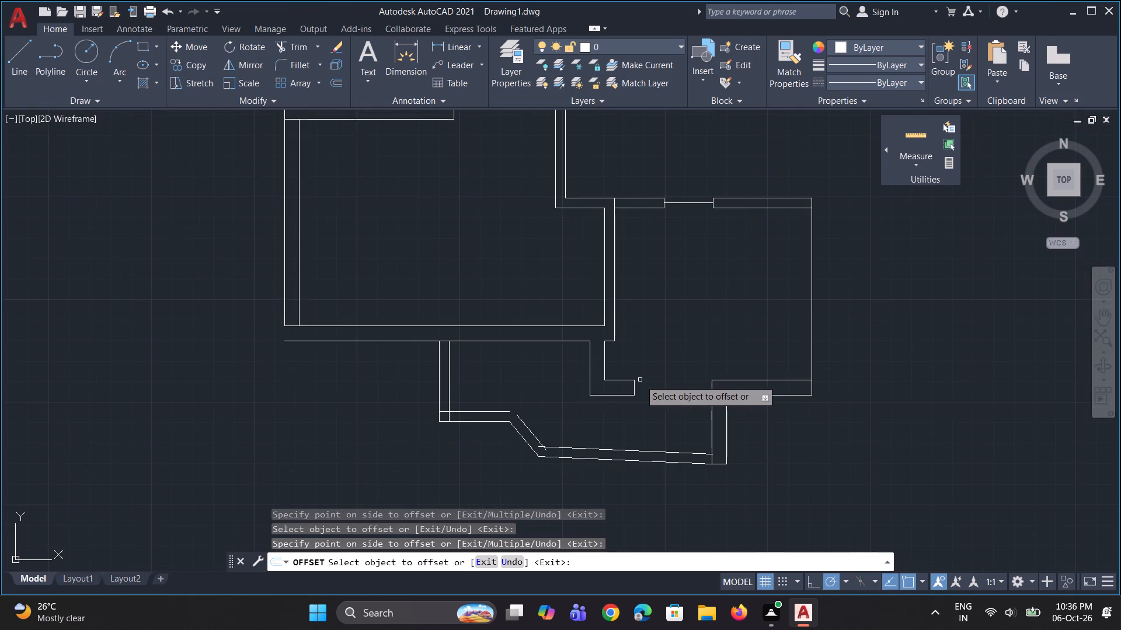
pyautogui.scroll(2, 515, 391)
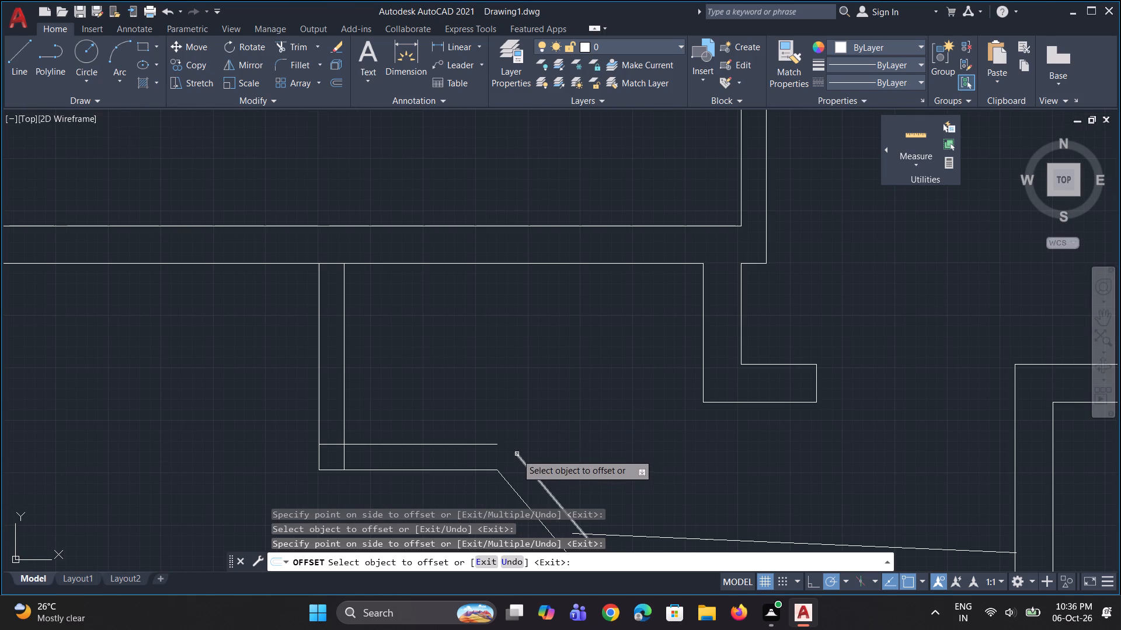
pyautogui.press('Escape')
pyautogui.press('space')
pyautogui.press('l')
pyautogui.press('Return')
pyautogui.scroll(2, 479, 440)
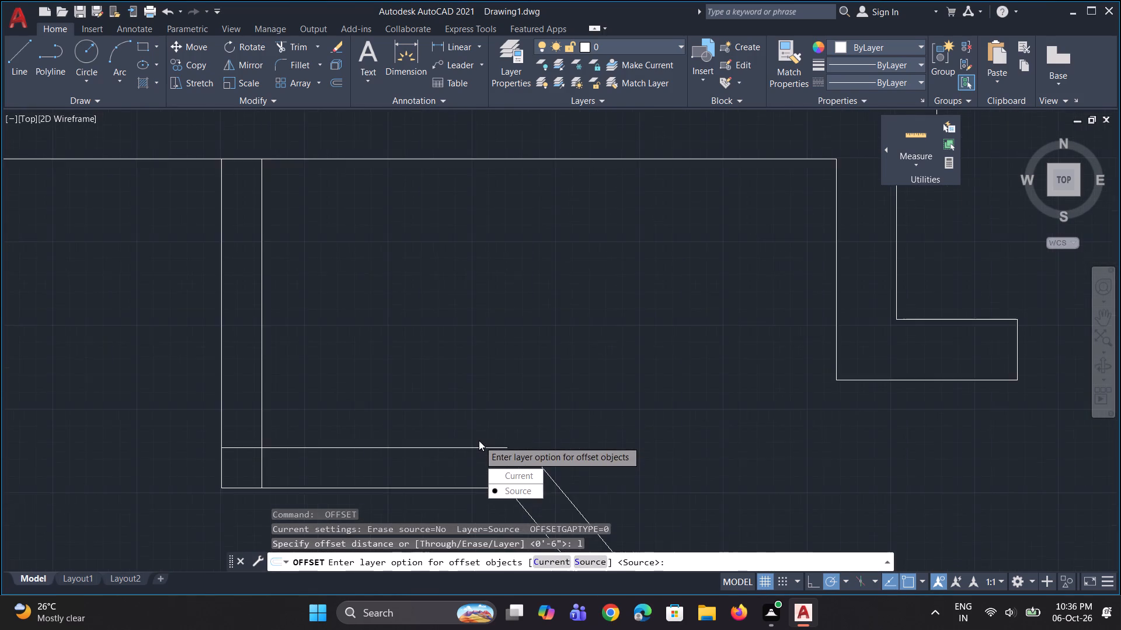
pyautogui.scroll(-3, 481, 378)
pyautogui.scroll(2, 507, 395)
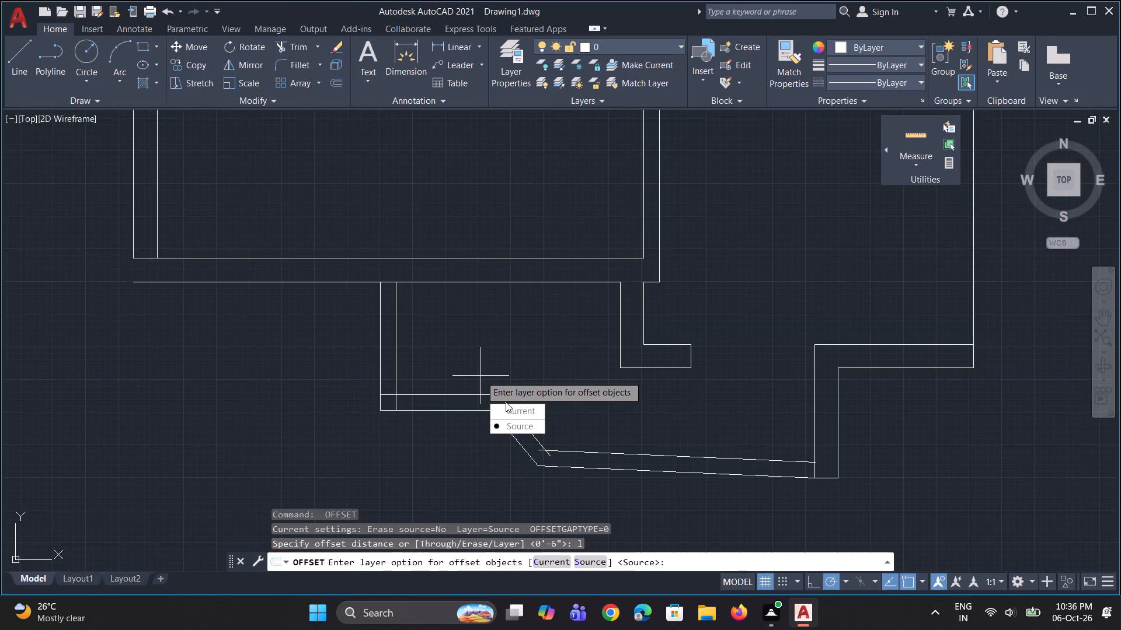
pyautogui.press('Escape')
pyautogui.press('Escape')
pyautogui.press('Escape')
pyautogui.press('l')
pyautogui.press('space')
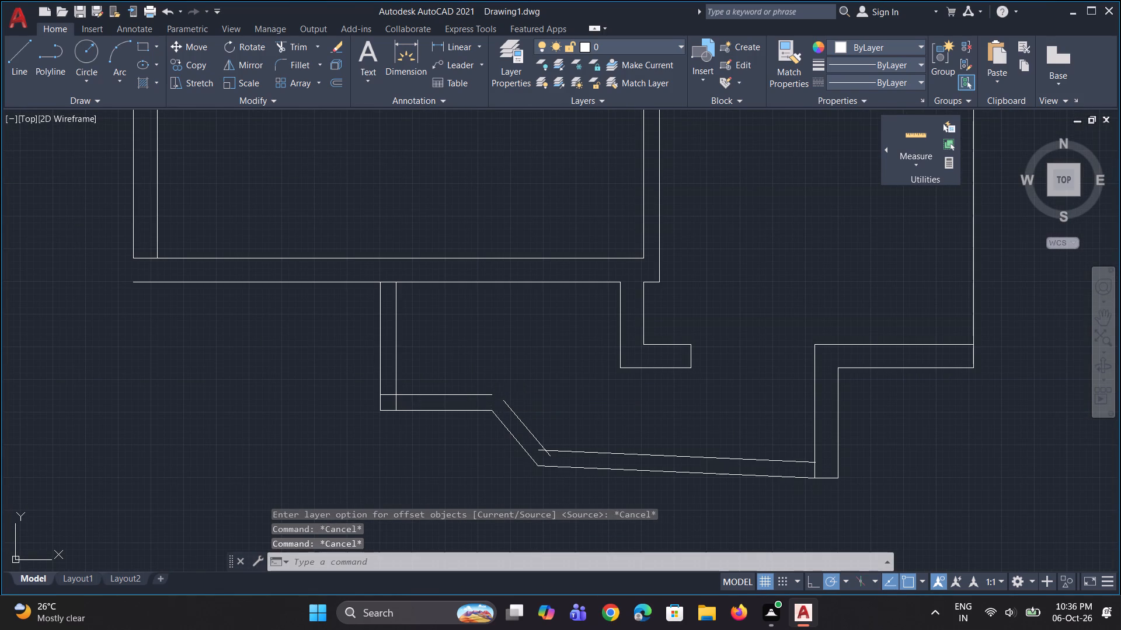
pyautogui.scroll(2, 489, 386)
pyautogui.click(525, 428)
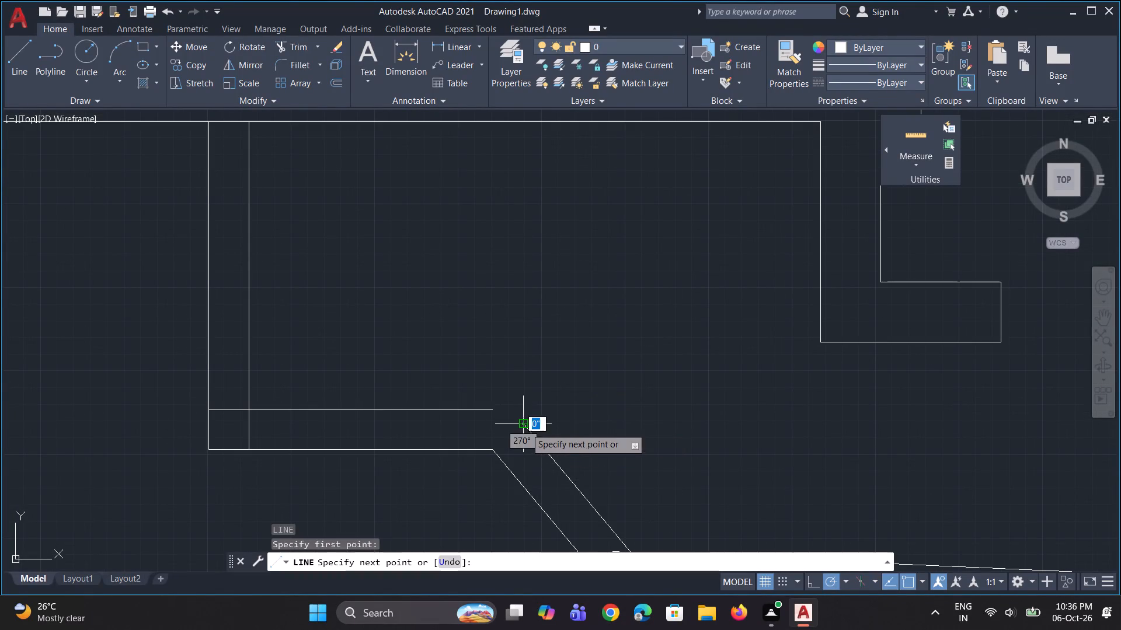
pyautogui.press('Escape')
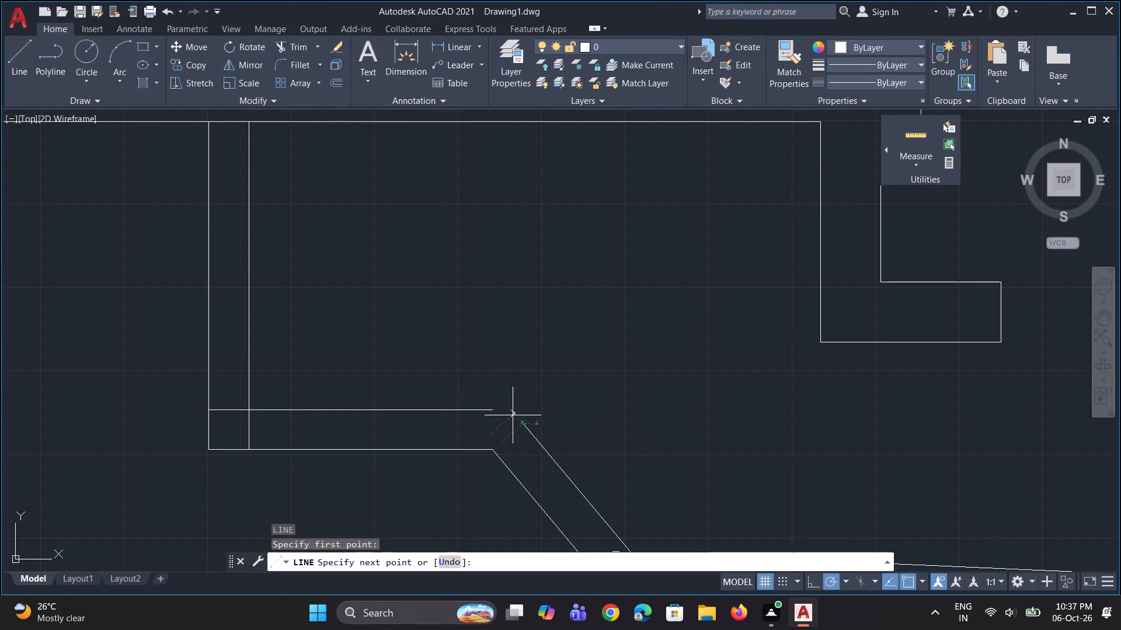
# Draw a line continuing the inner horizontal wall line to the right, past the upper end of the inner diagonal line.
pyautogui.scroll(1, 489, 407)
pyautogui.write('l')
pyautogui.press('space')
pyautogui.click(489, 412)
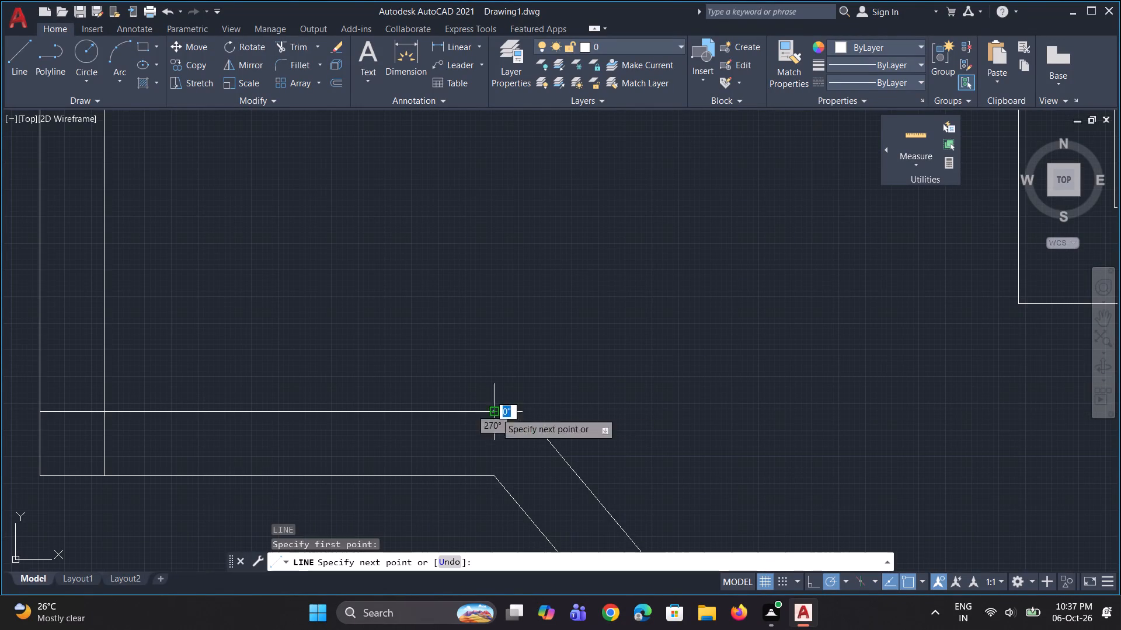
pyautogui.click(589, 409)
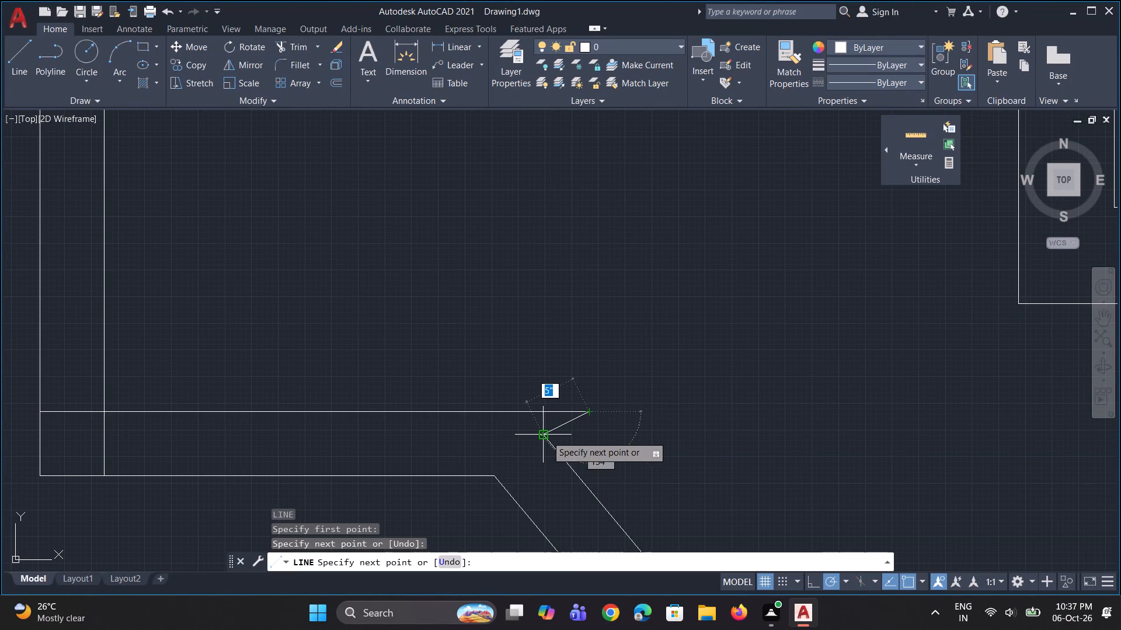
pyautogui.press('Escape')
# Draw a line about 4" long at 130° continuing the inner diagonal line up across the extended inner horizontal line.
pyautogui.press('l')
pyautogui.press('space')
pyautogui.click(544, 443)
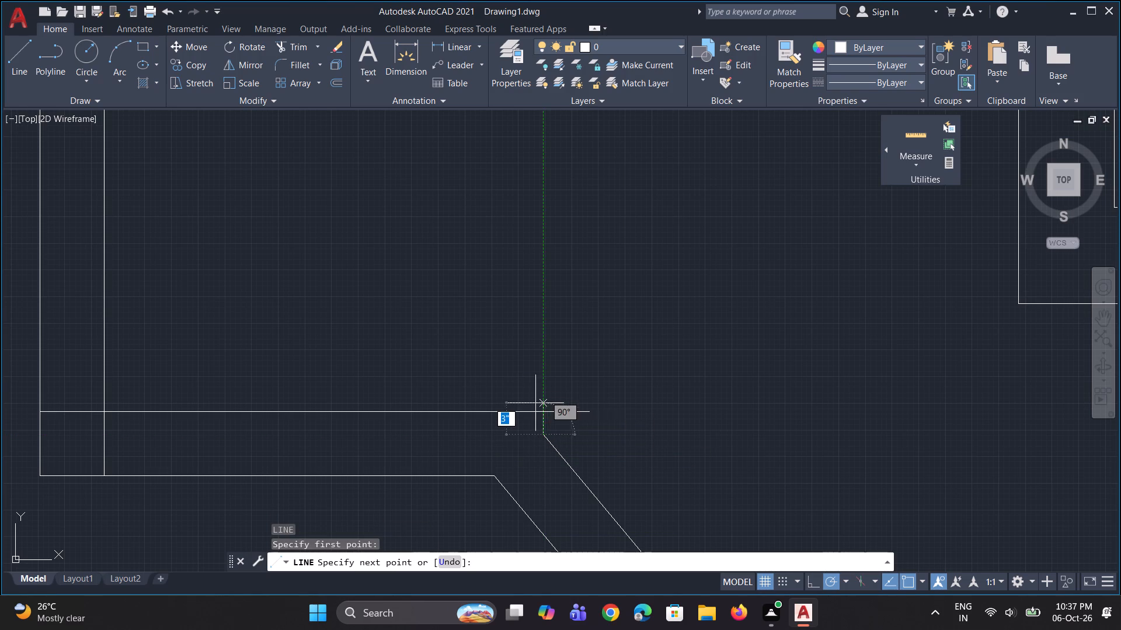
pyautogui.scroll(2, 517, 400)
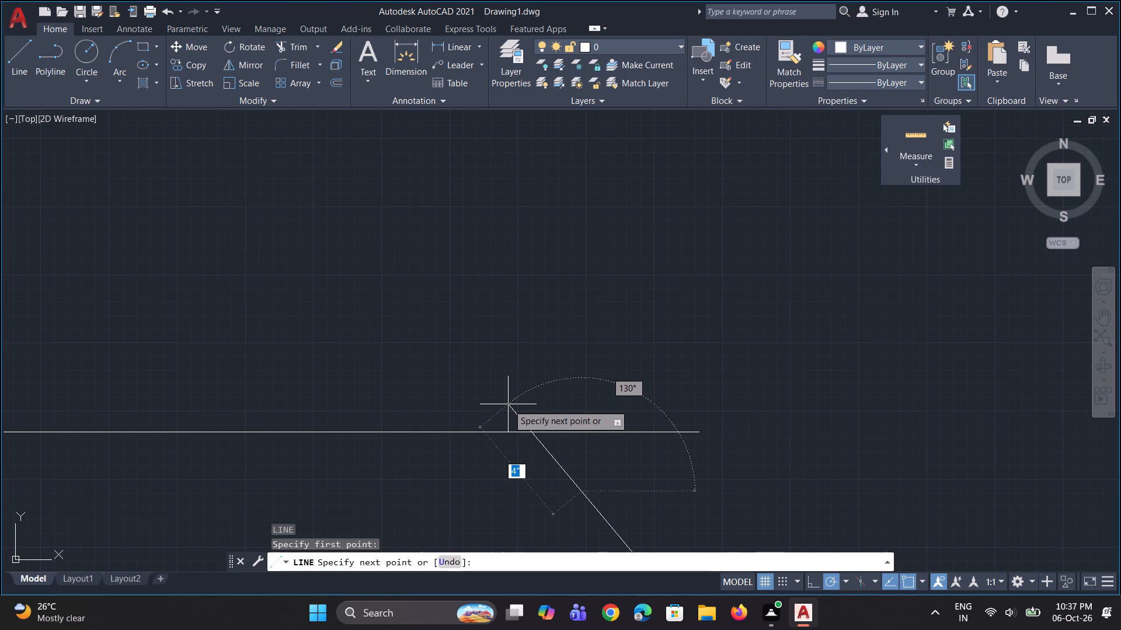
pyautogui.click(507, 404)
pyautogui.scroll(-4, 420, 438)
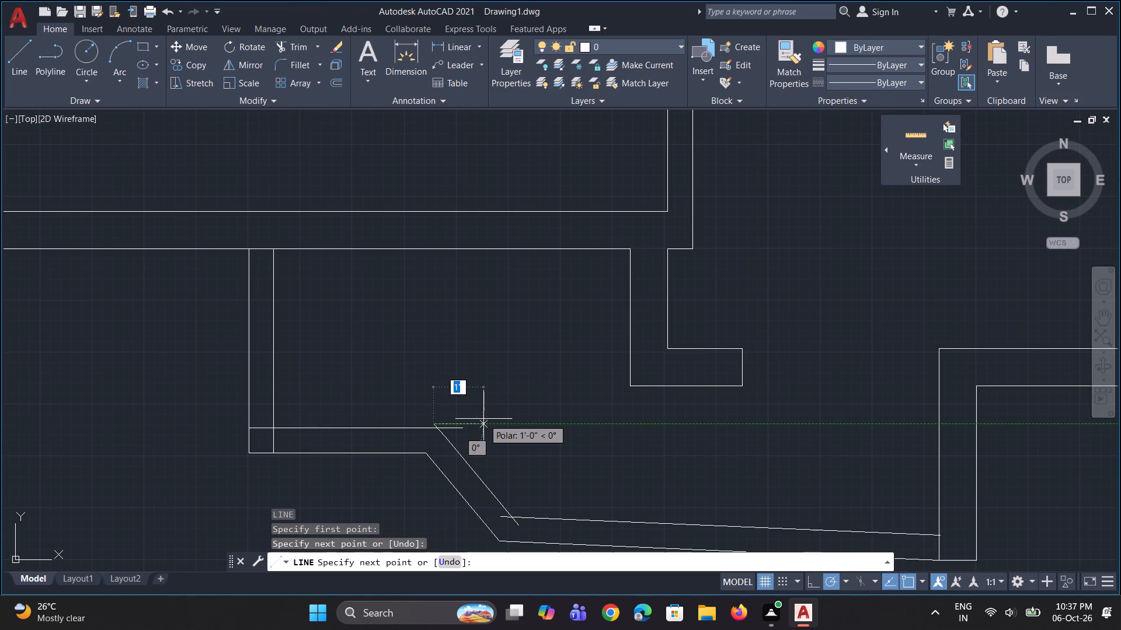
pyautogui.press('Escape')
# Trim the overshooting ends of the inner horizontal and diagonal lines where they cross to form a clean corner.
pyautogui.write('tr')
pyautogui.press('space')
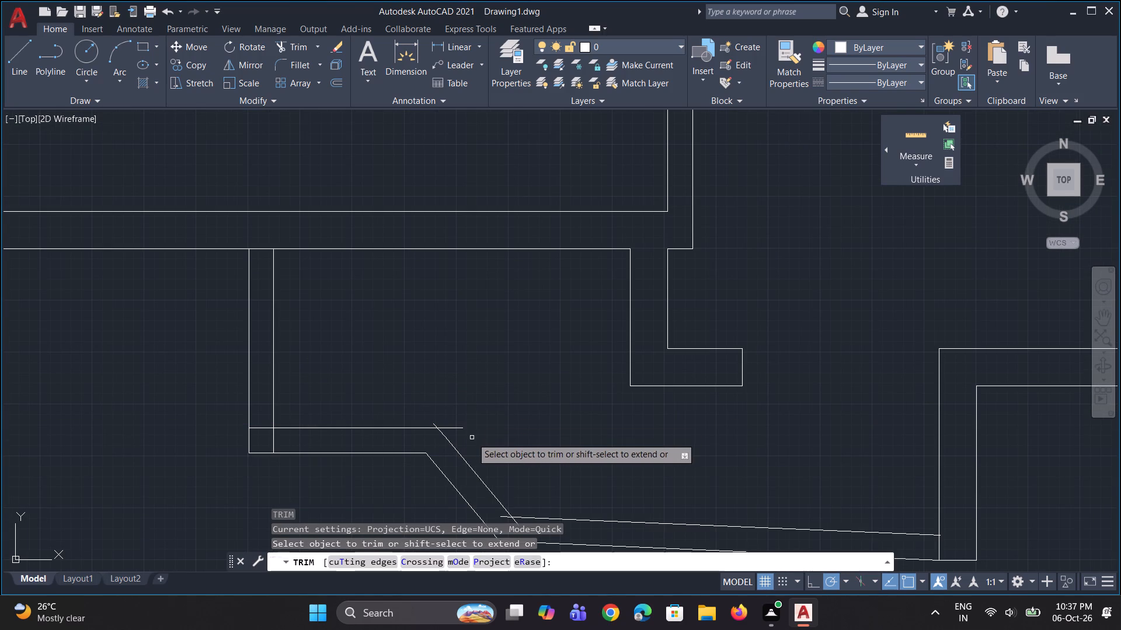
pyautogui.scroll(1, 468, 437)
pyautogui.click(445, 425)
pyautogui.scroll(2, 424, 416)
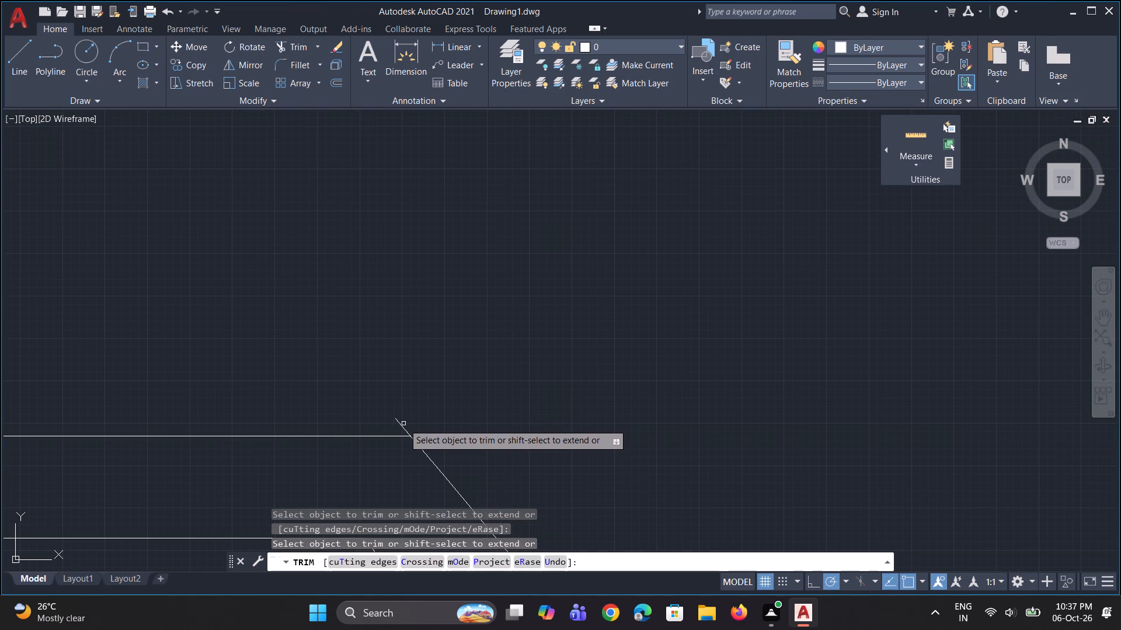
pyautogui.click(403, 425)
pyautogui.scroll(-2, 431, 423)
pyautogui.scroll(7, 427, 430)
pyautogui.scroll(3, 479, 409)
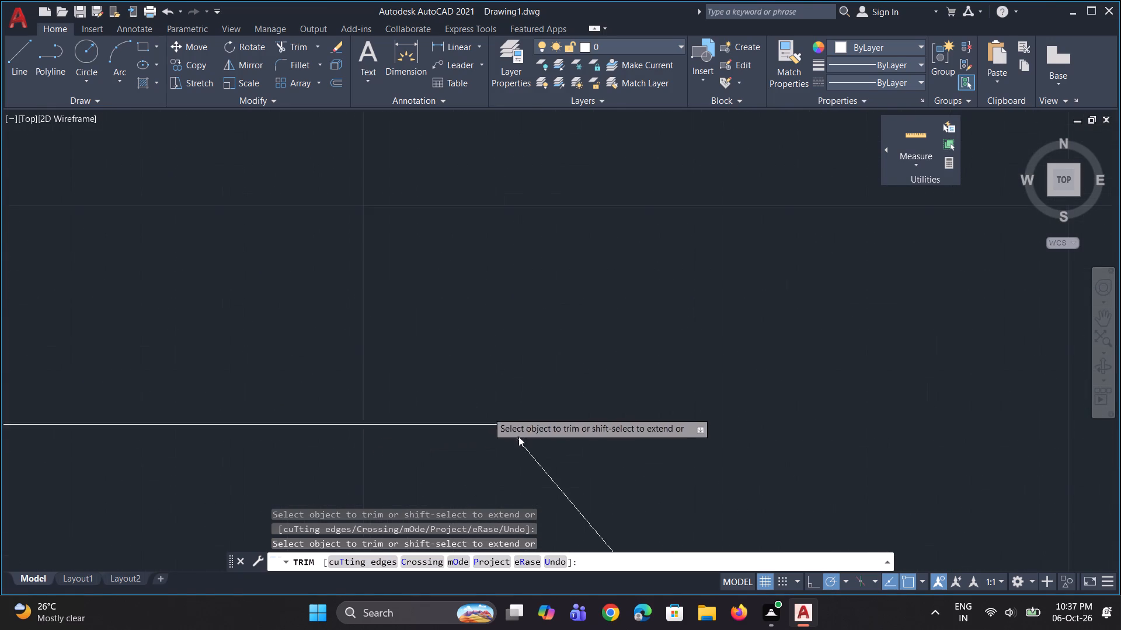
pyautogui.press('Escape')
pyautogui.click(469, 435)
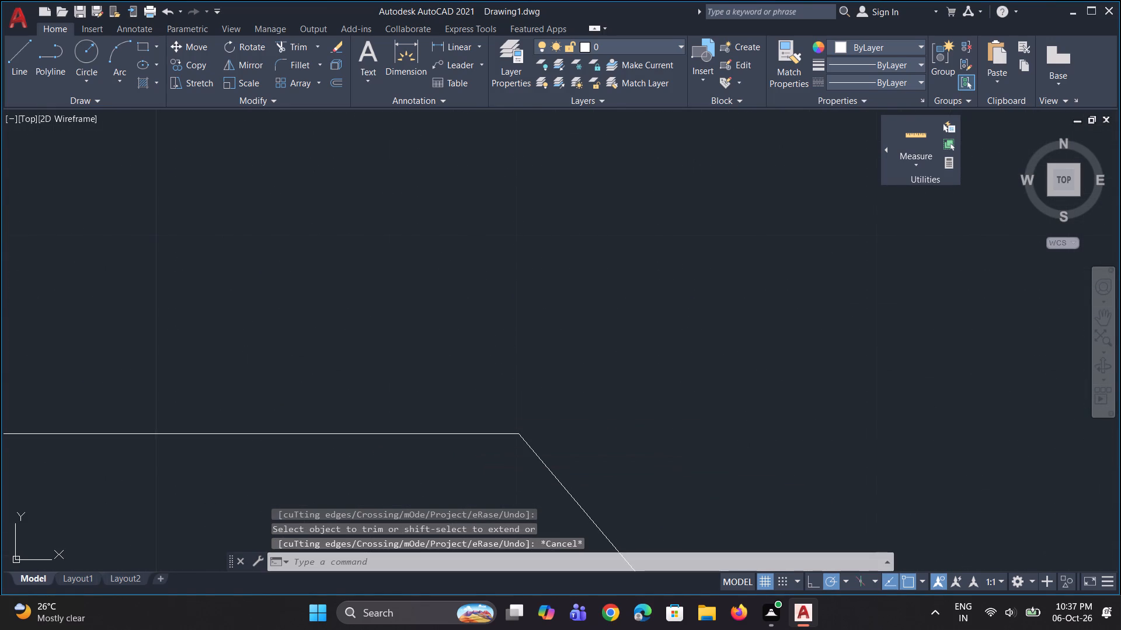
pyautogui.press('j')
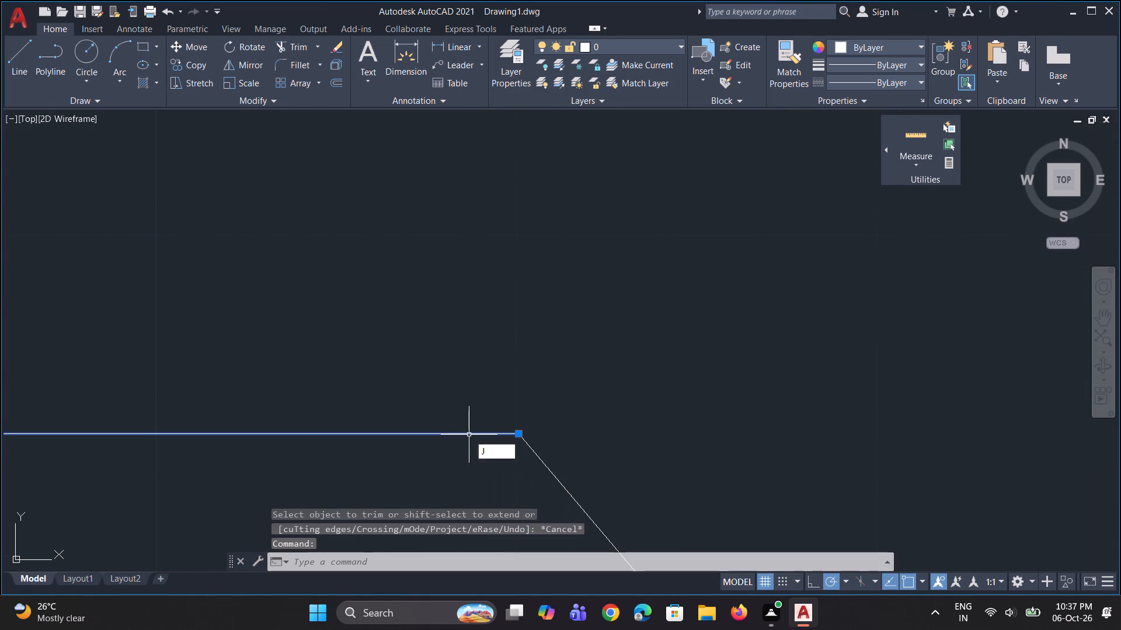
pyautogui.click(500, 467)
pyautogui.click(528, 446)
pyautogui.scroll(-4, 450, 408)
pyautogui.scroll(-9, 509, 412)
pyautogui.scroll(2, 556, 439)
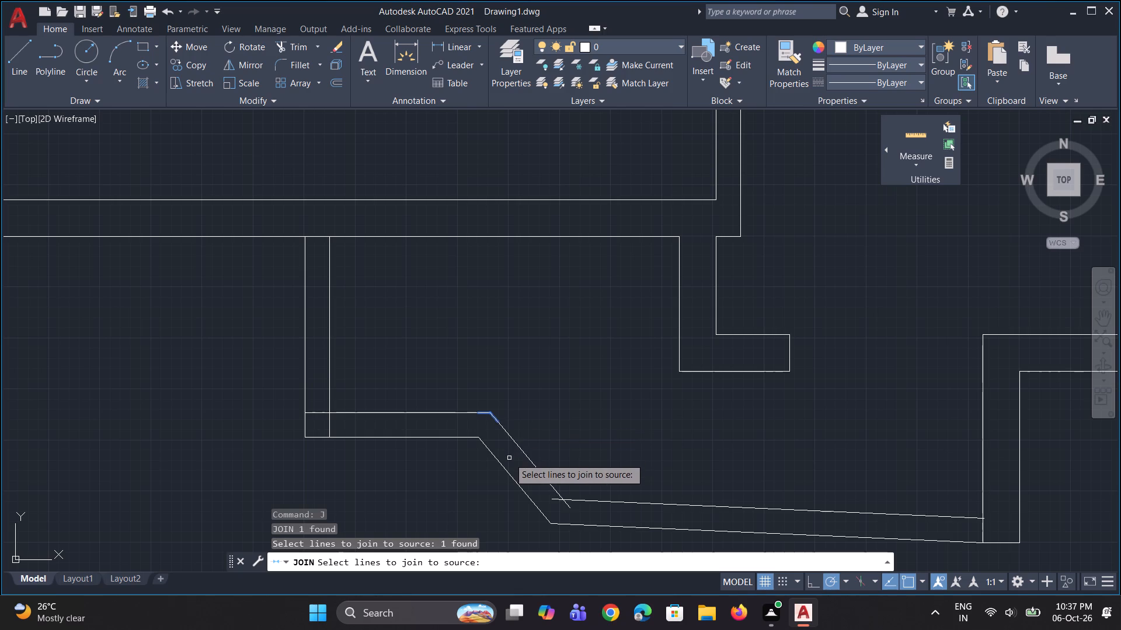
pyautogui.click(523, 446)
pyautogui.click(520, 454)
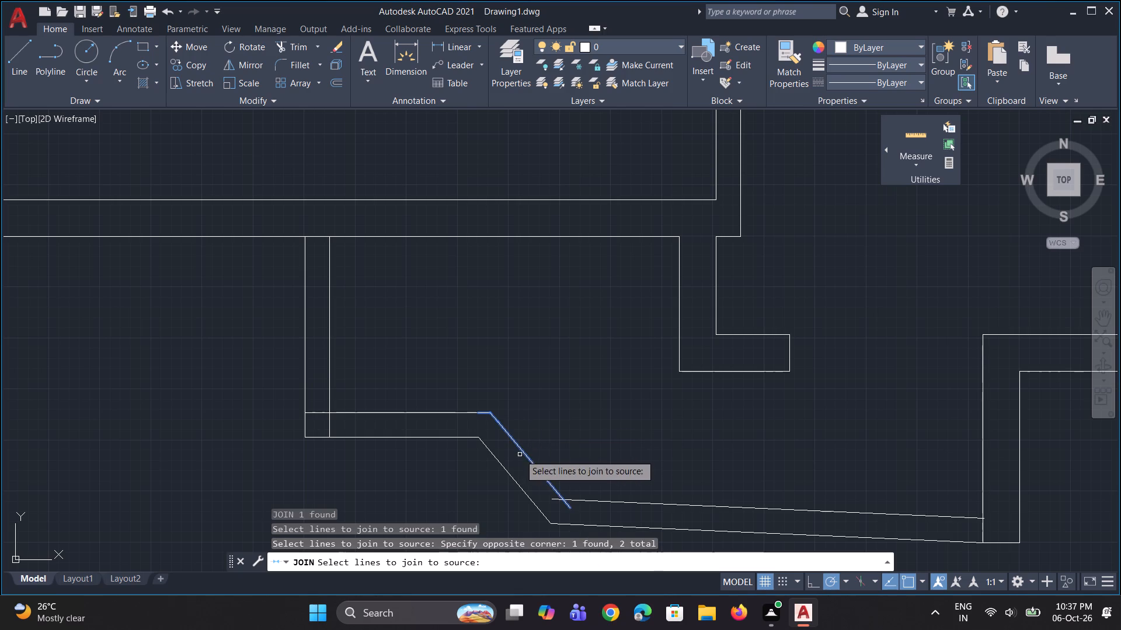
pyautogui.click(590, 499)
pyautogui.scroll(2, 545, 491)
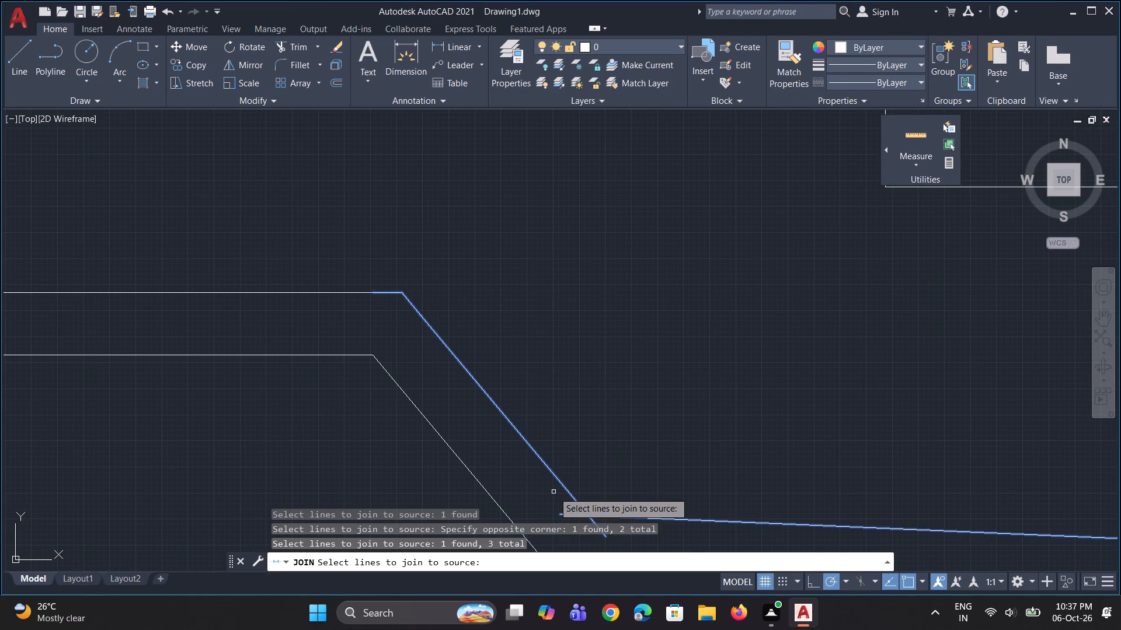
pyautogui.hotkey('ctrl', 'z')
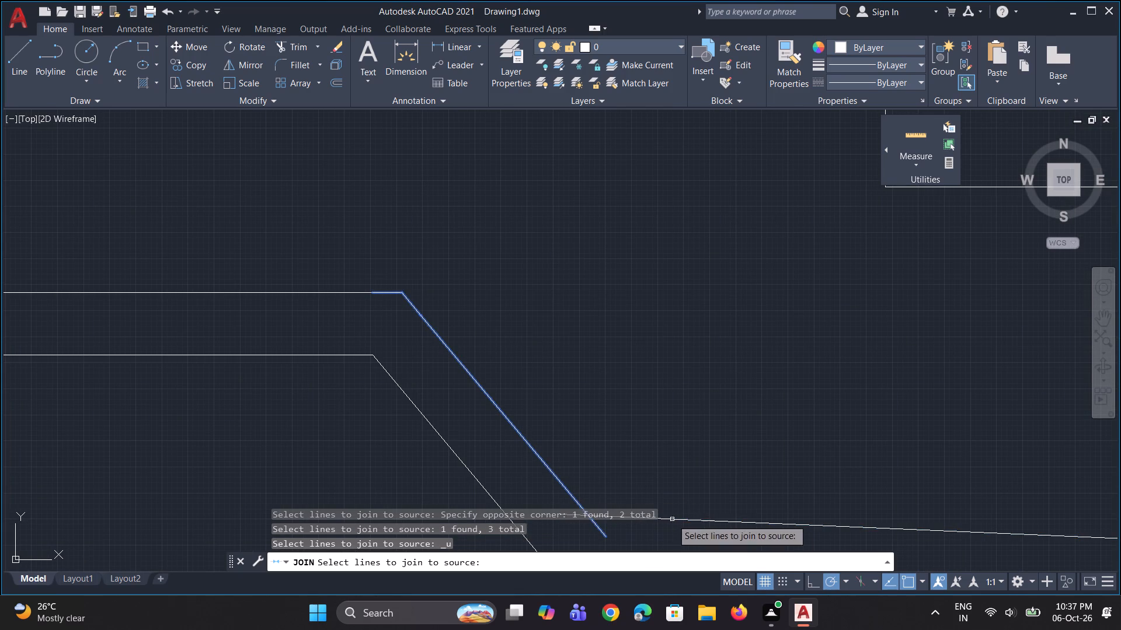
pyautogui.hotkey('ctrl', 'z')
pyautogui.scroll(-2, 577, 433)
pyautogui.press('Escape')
# Trim the overshooting ends of the inner diagonal and sloping bottom lines where they cross to form a clean corner.
pyautogui.write('tr')
pyautogui.scroll(2, 551, 503)
pyautogui.press('space')
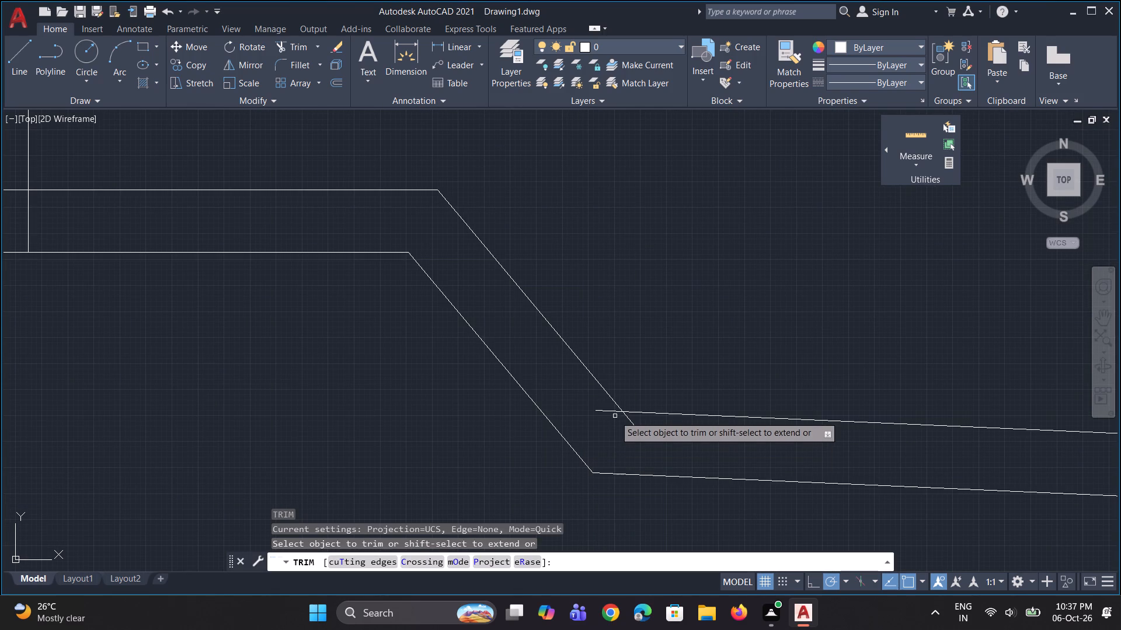
pyautogui.click(612, 413)
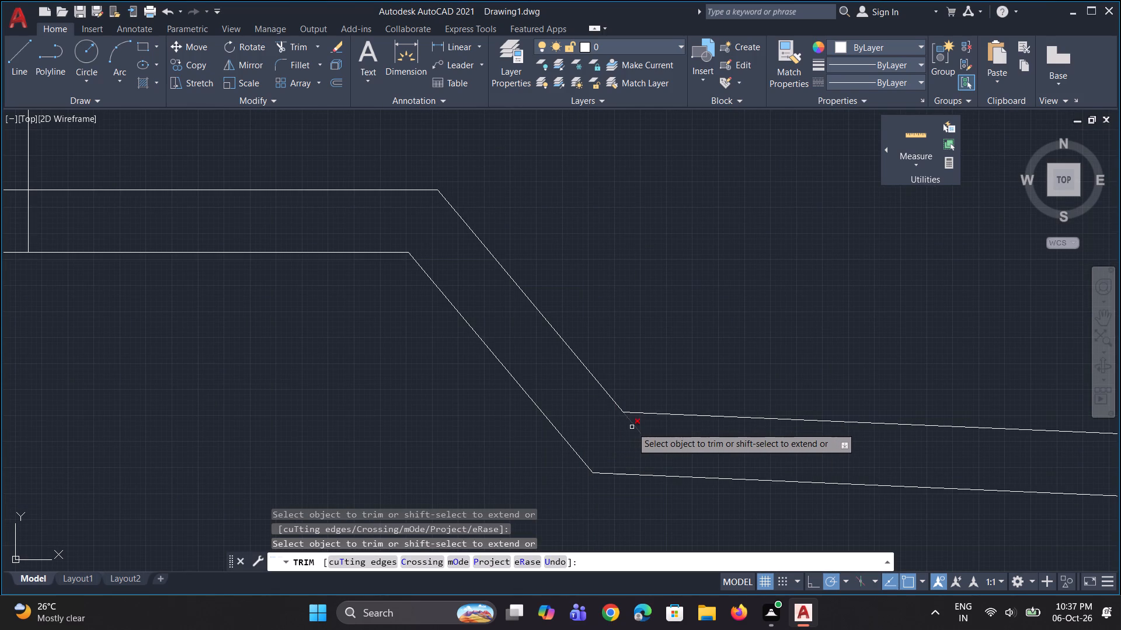
pyautogui.click(632, 427)
pyautogui.scroll(-3, 537, 427)
pyautogui.scroll(1, 366, 391)
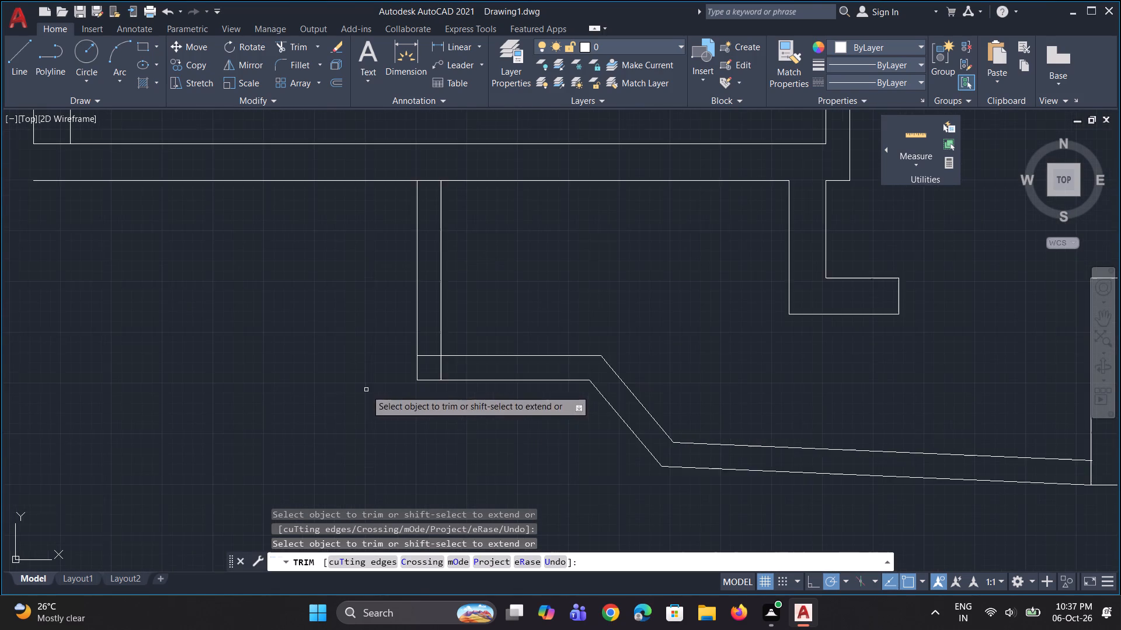
# Trim the inner horizontal and vertical line ends crossing the wall thickness at the angled wall's lower-left corner.
pyautogui.scroll(1, 430, 383)
pyautogui.click(431, 342)
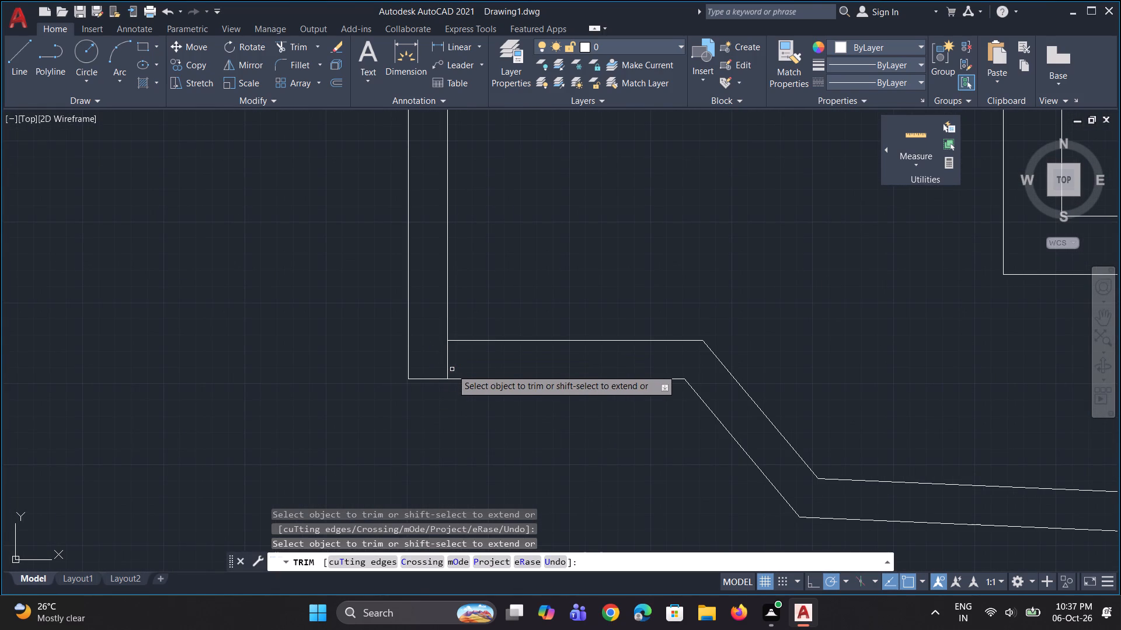
pyautogui.click(448, 366)
pyautogui.scroll(-3, 384, 430)
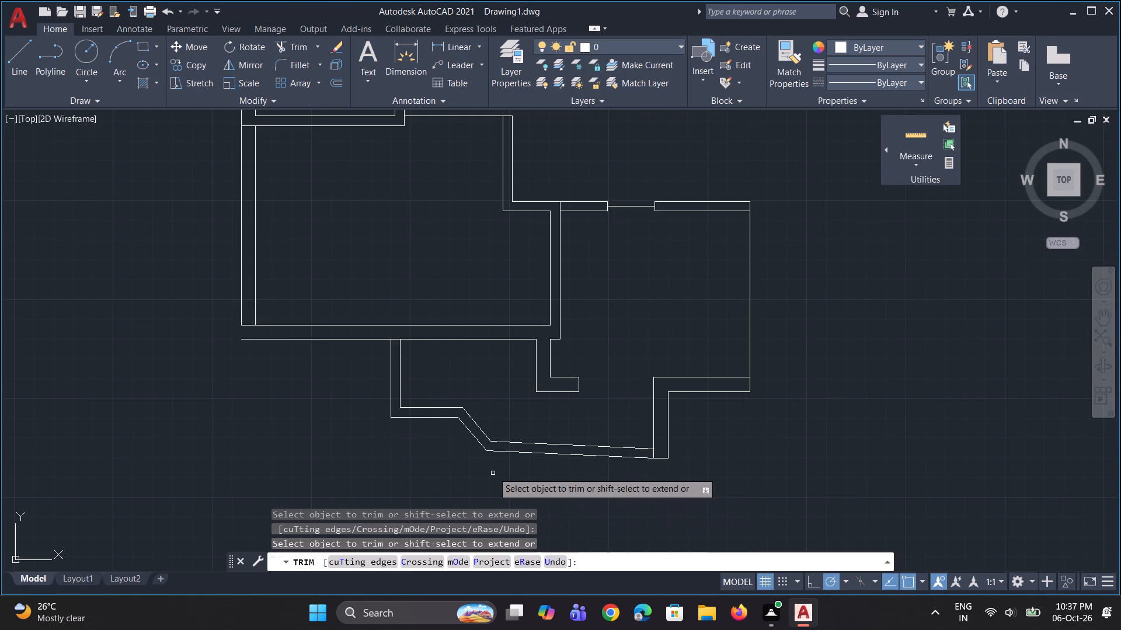
pyautogui.scroll(-1, 468, 476)
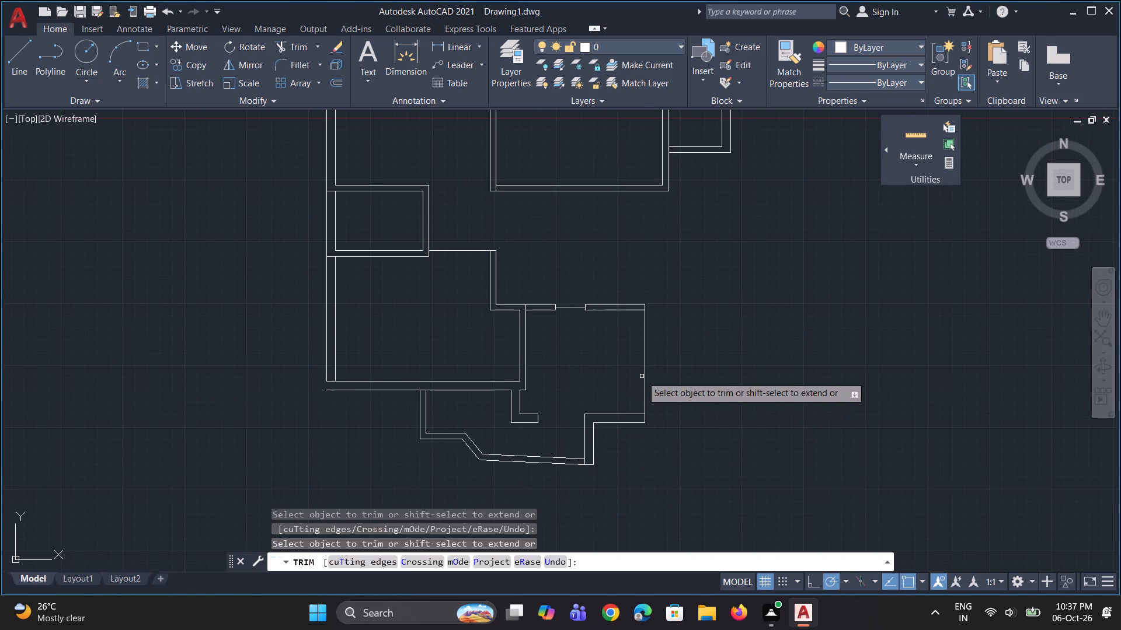
pyautogui.press('Escape')
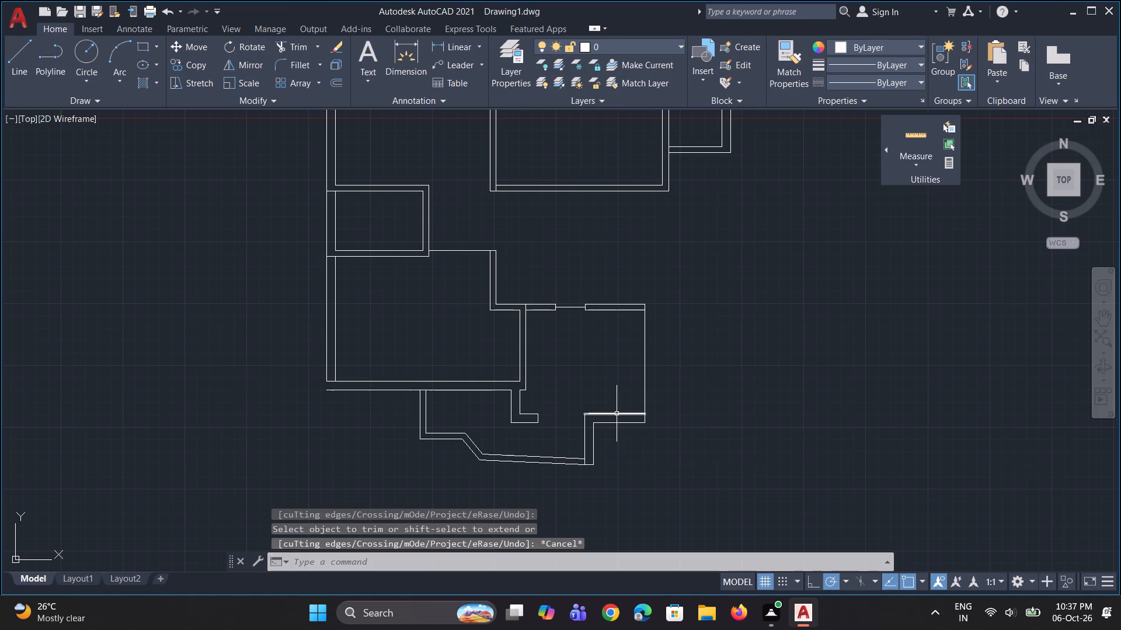
# Offset the vertical right-hand line of the lower-right room 6" outward.
pyautogui.write('o')
pyautogui.press('space')
pyautogui.press('6')
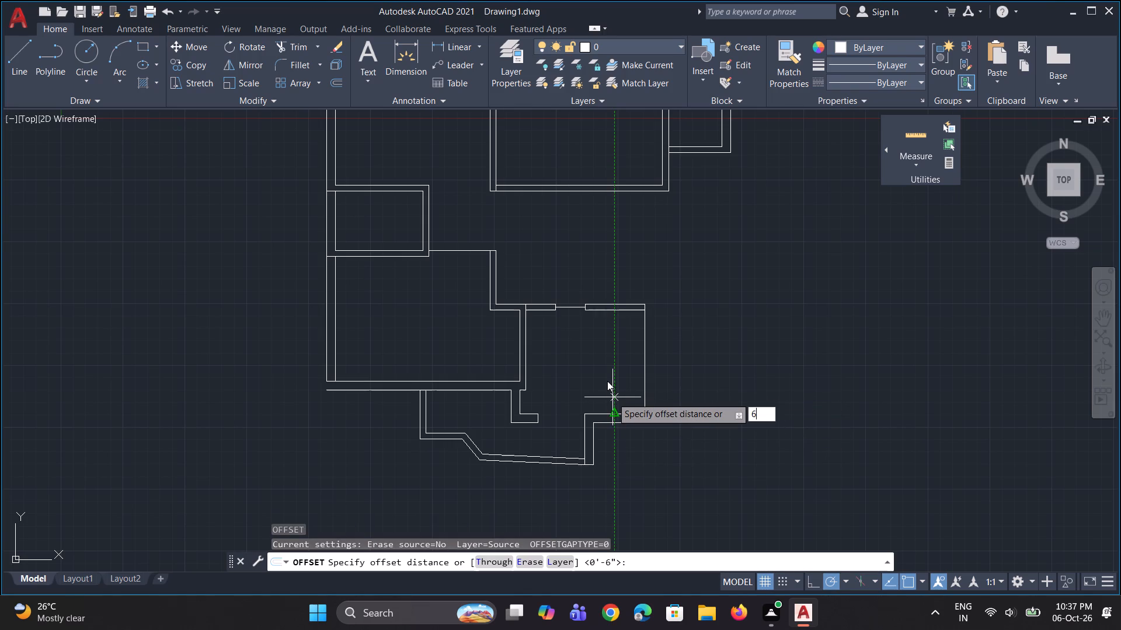
pyautogui.hotkey('shift', '"')
pyautogui.press('Return')
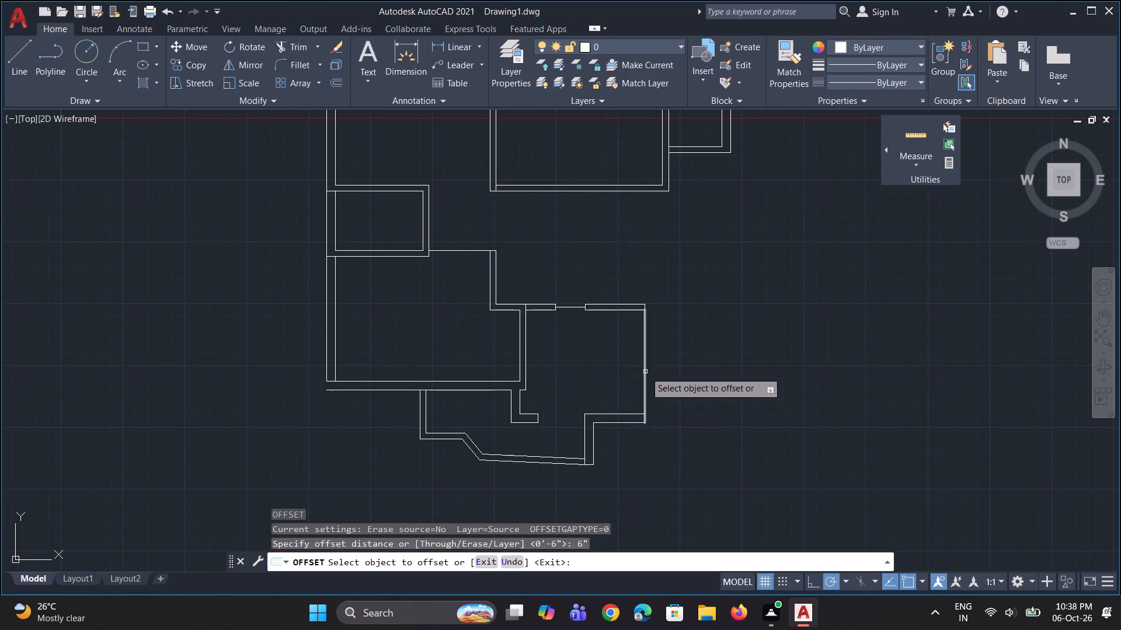
pyautogui.click(645, 369)
pyautogui.click(650, 374)
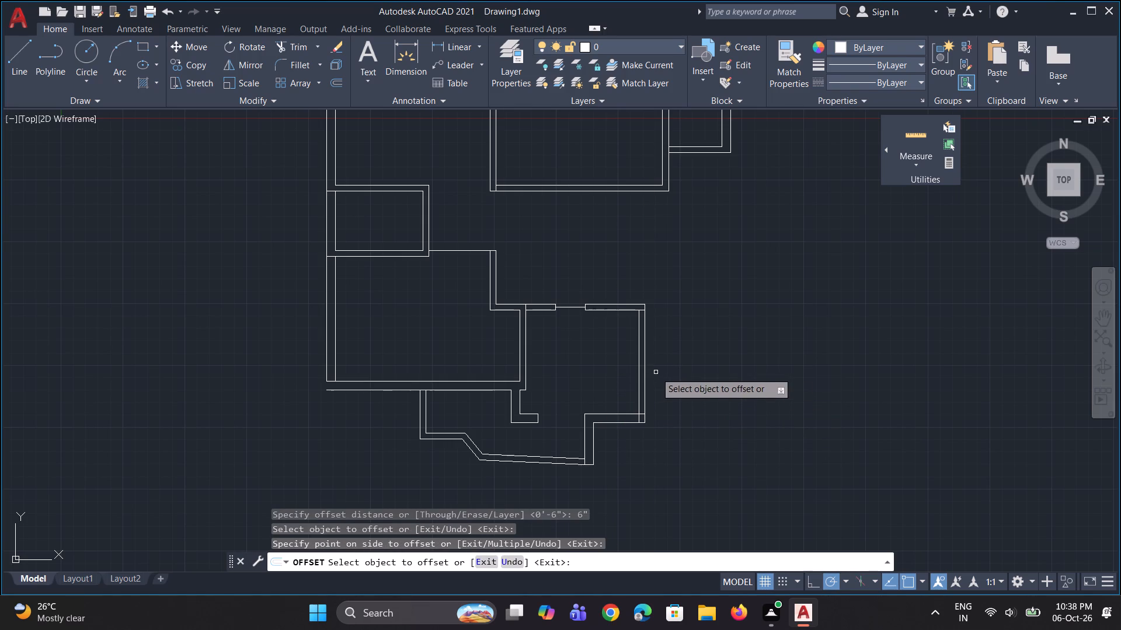
pyautogui.hotkey('ctrl', 'z')
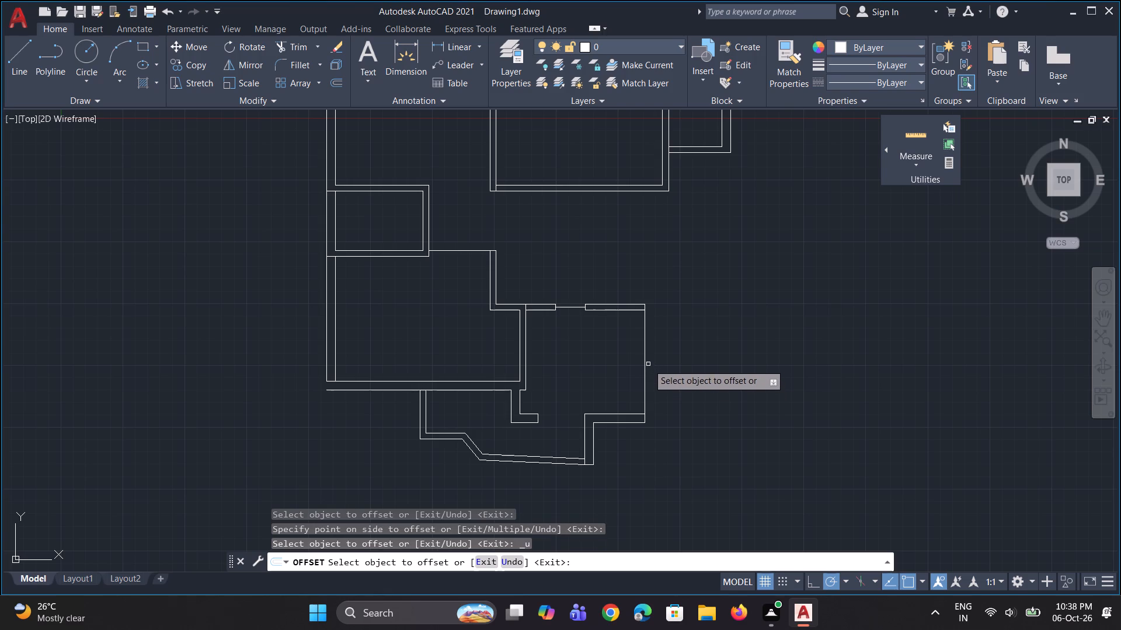
pyautogui.click(646, 356)
pyautogui.click(655, 366)
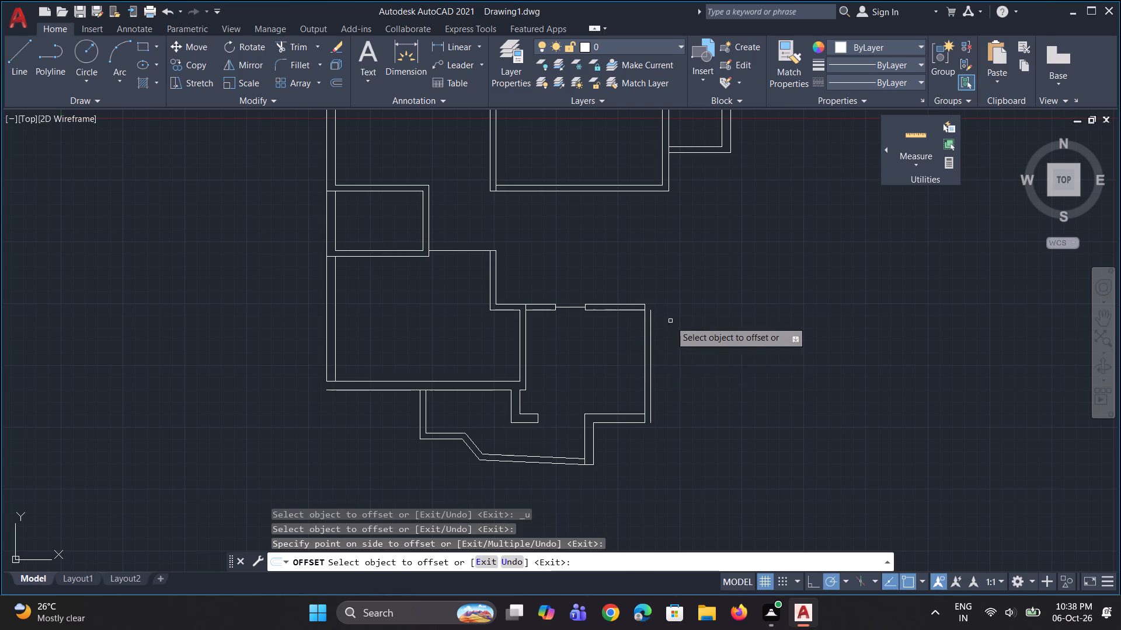
pyautogui.scroll(2, 648, 303)
pyautogui.press('Escape')
# Draw lines 6" up from the offset line's top end and across to the room's existing upper-right corner.
pyautogui.press('l')
pyautogui.press('space')
pyautogui.scroll(2, 628, 311)
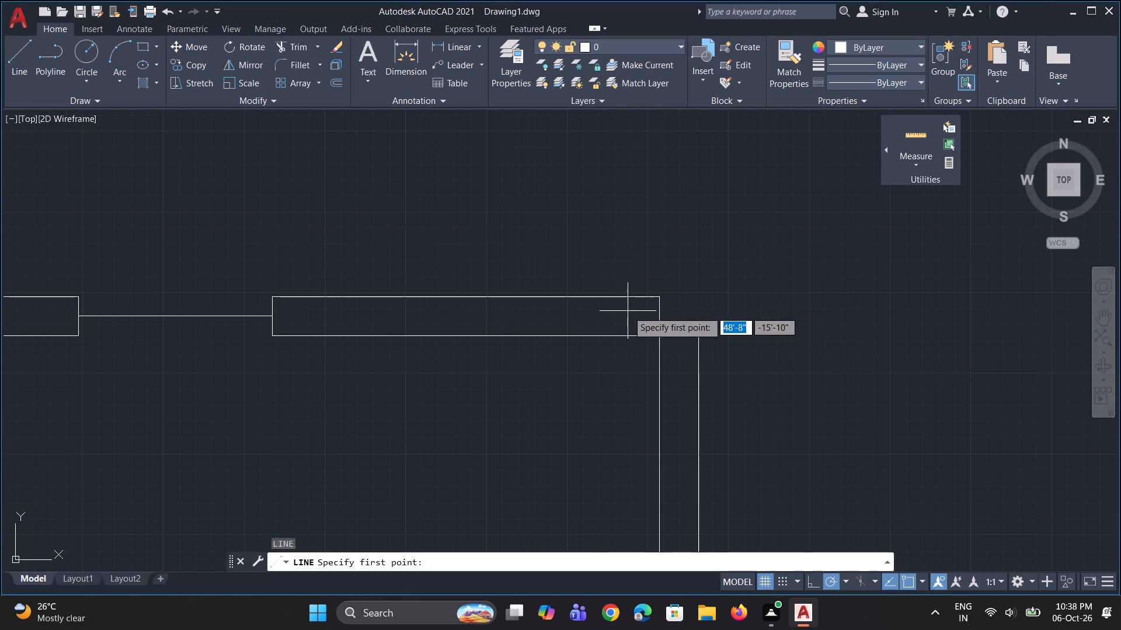
pyautogui.click(695, 339)
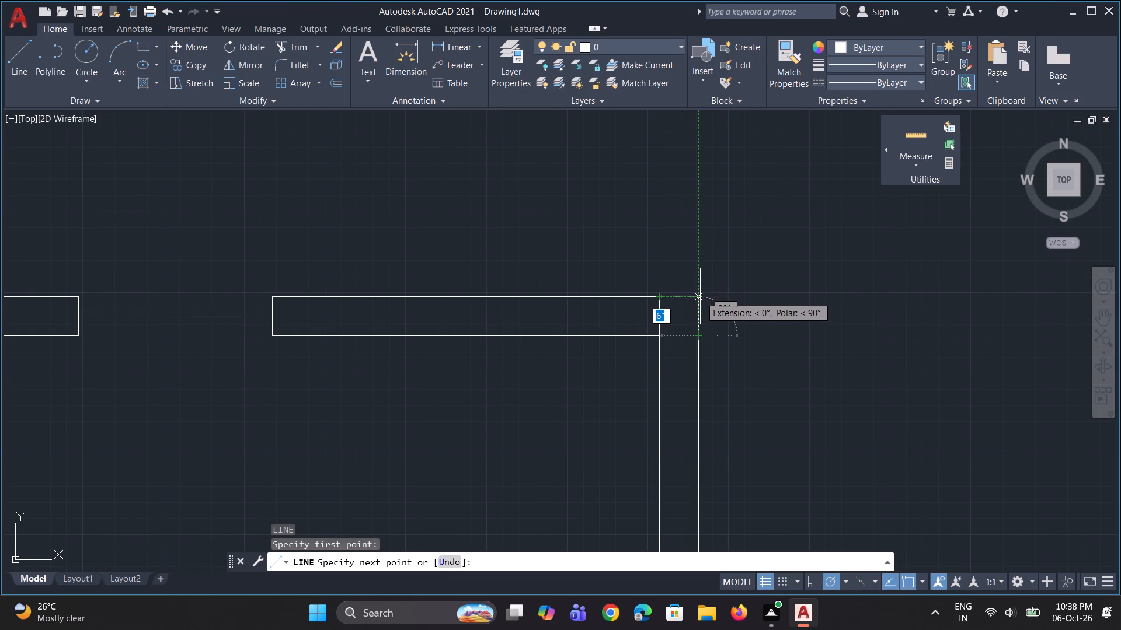
pyautogui.click(700, 296)
pyautogui.click(659, 295)
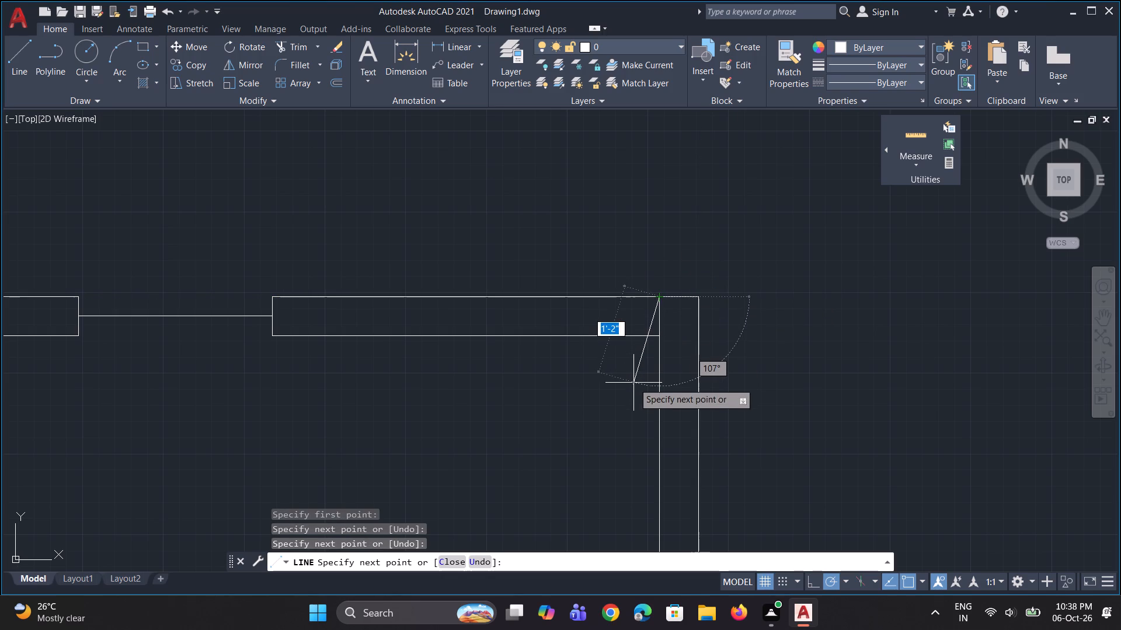
pyautogui.press('Escape')
# Draw a 6" horizontal line closing the bottom end of the lower-right room's new right wall.
pyautogui.scroll(-5, 633, 375)
pyautogui.scroll(4, 624, 446)
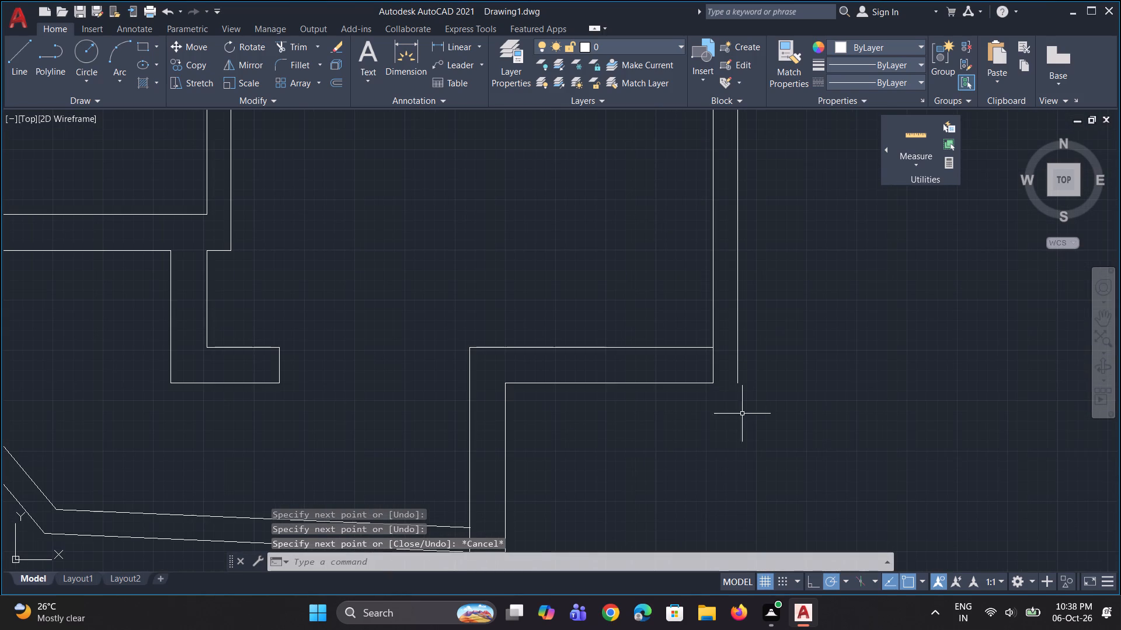
pyautogui.press('space')
pyautogui.scroll(2, 750, 401)
pyautogui.click(720, 358)
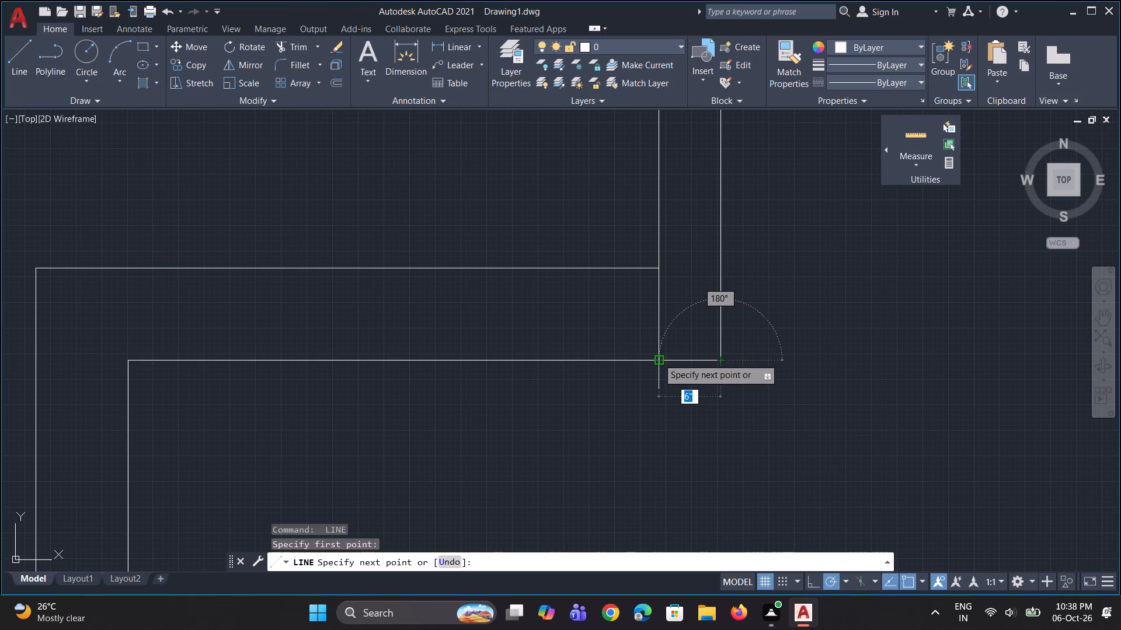
pyautogui.click(658, 358)
pyautogui.press('Escape')
# Trim the original vertical line's leftover segments inside the lower and upper corners of the new right wall.
pyautogui.scroll(-3, 607, 447)
pyautogui.scroll(1, 617, 402)
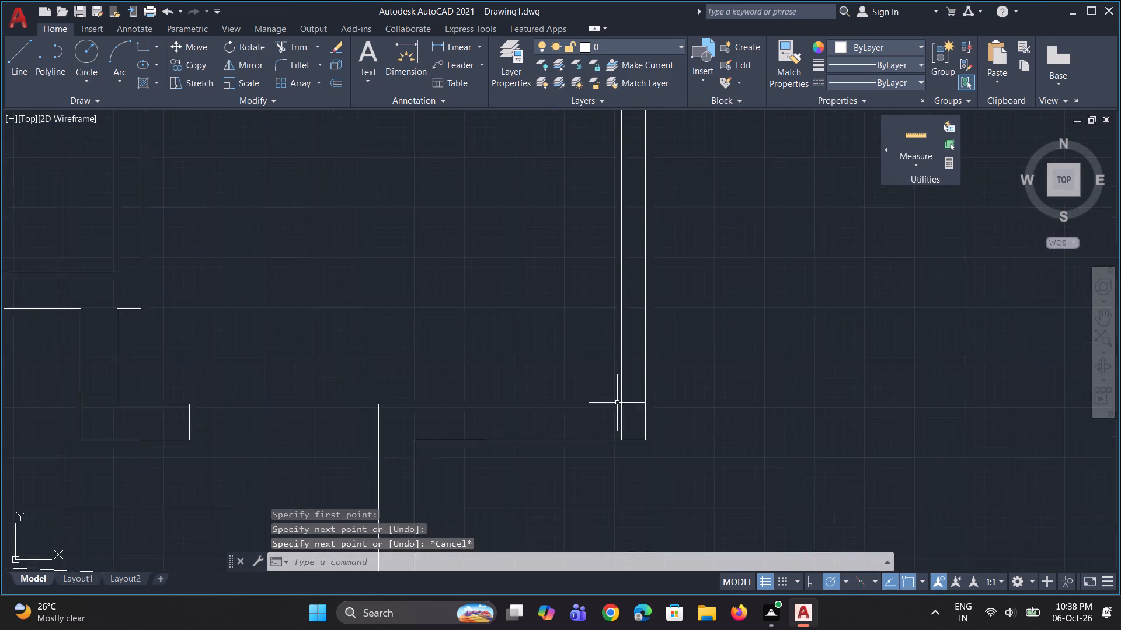
pyautogui.scroll(1, 617, 402)
pyautogui.write('tr')
pyautogui.press('space')
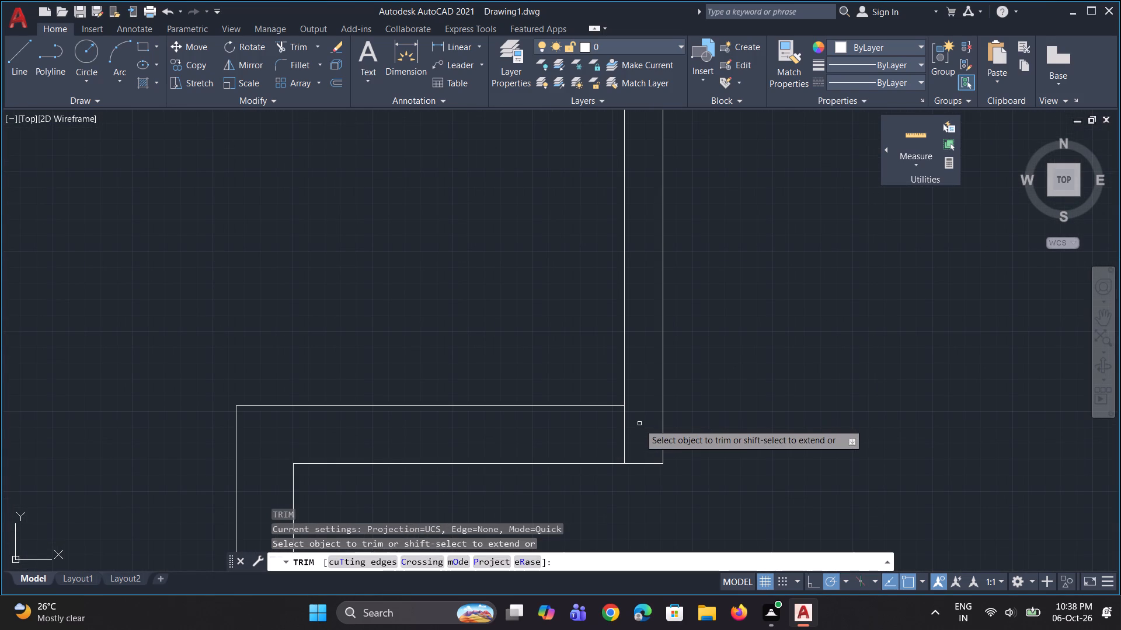
pyautogui.click(625, 437)
pyautogui.scroll(-4, 625, 443)
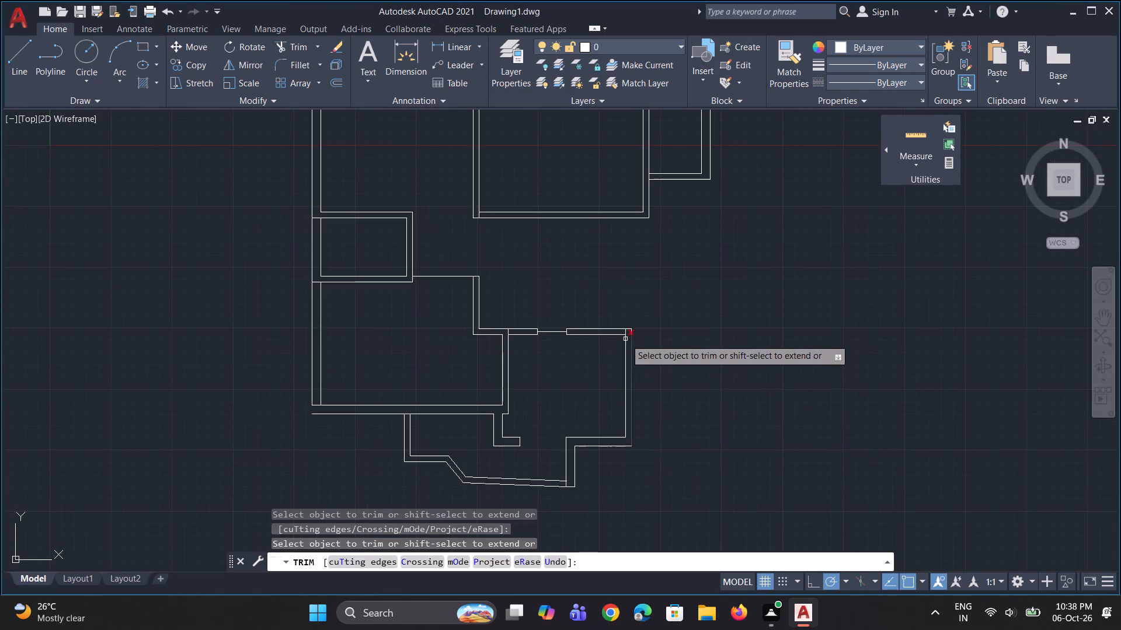
pyautogui.scroll(2, 623, 337)
pyautogui.click(630, 328)
pyautogui.scroll(-2, 627, 436)
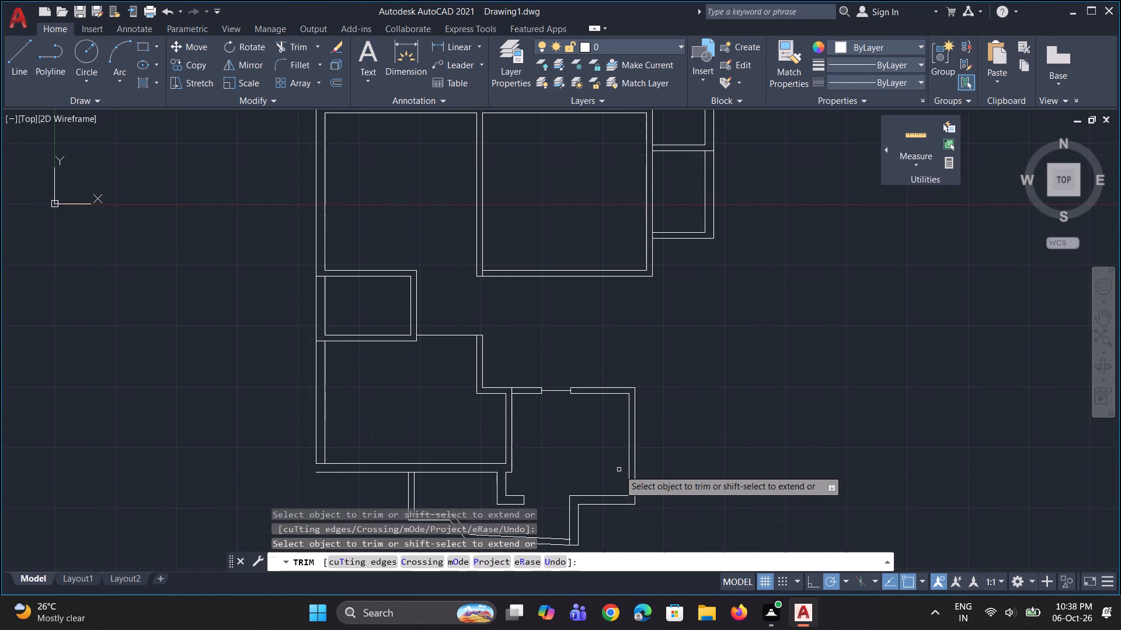
pyautogui.scroll(-3, 607, 472)
pyautogui.press('Escape')
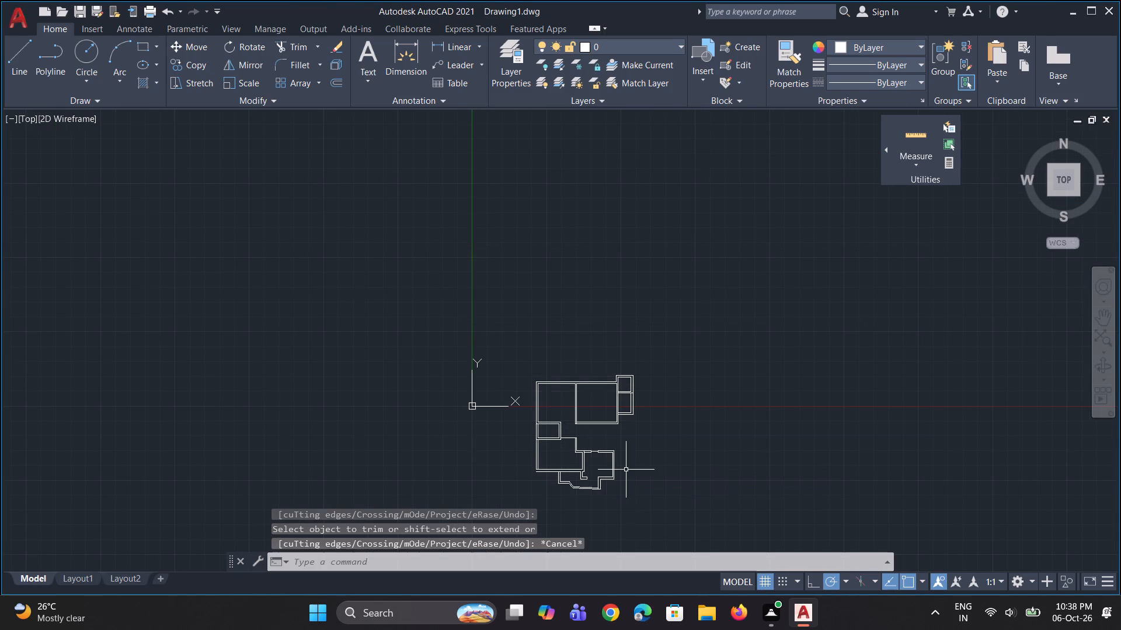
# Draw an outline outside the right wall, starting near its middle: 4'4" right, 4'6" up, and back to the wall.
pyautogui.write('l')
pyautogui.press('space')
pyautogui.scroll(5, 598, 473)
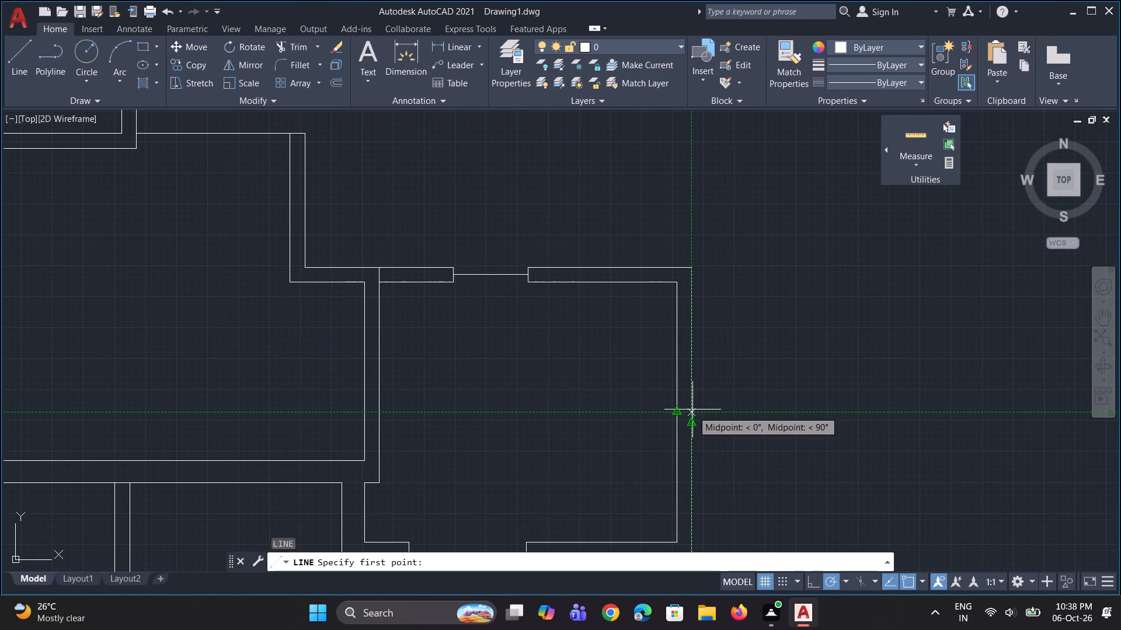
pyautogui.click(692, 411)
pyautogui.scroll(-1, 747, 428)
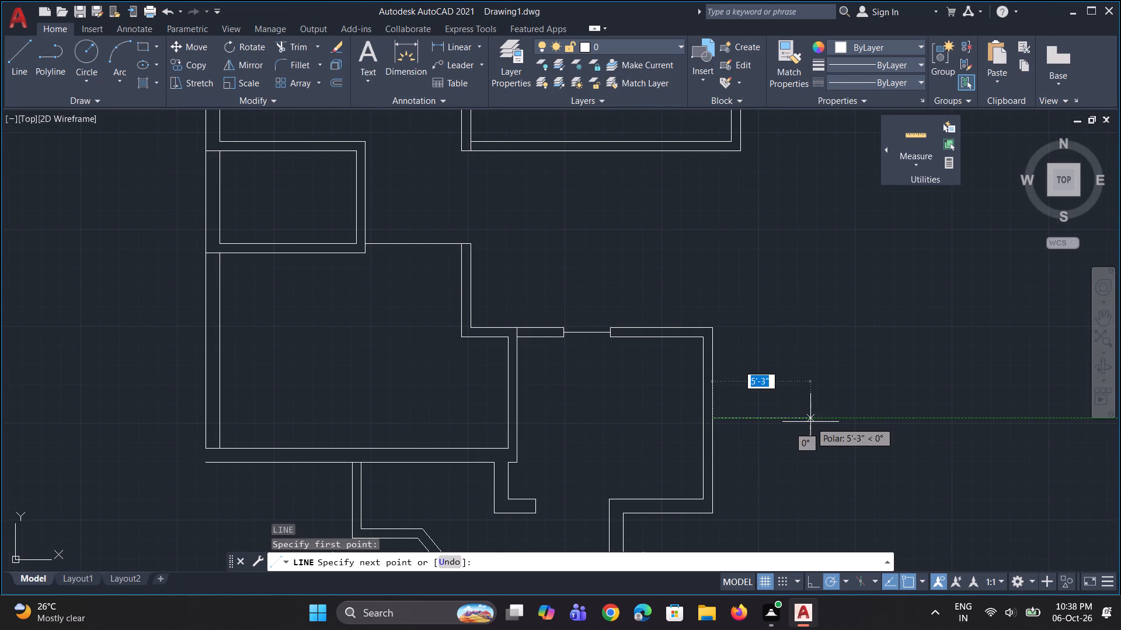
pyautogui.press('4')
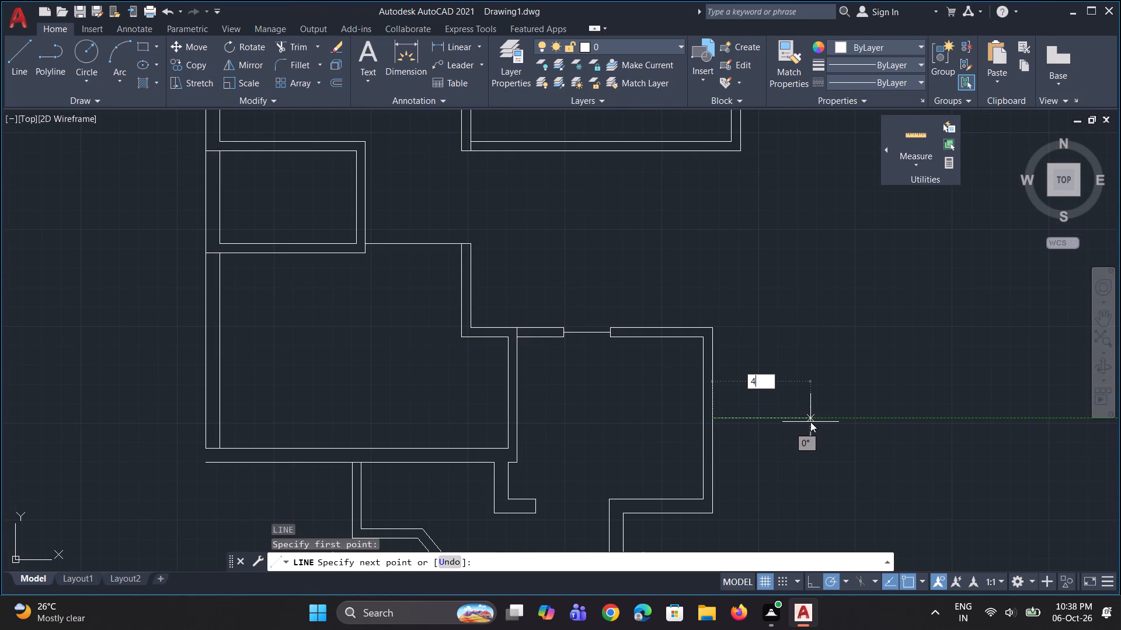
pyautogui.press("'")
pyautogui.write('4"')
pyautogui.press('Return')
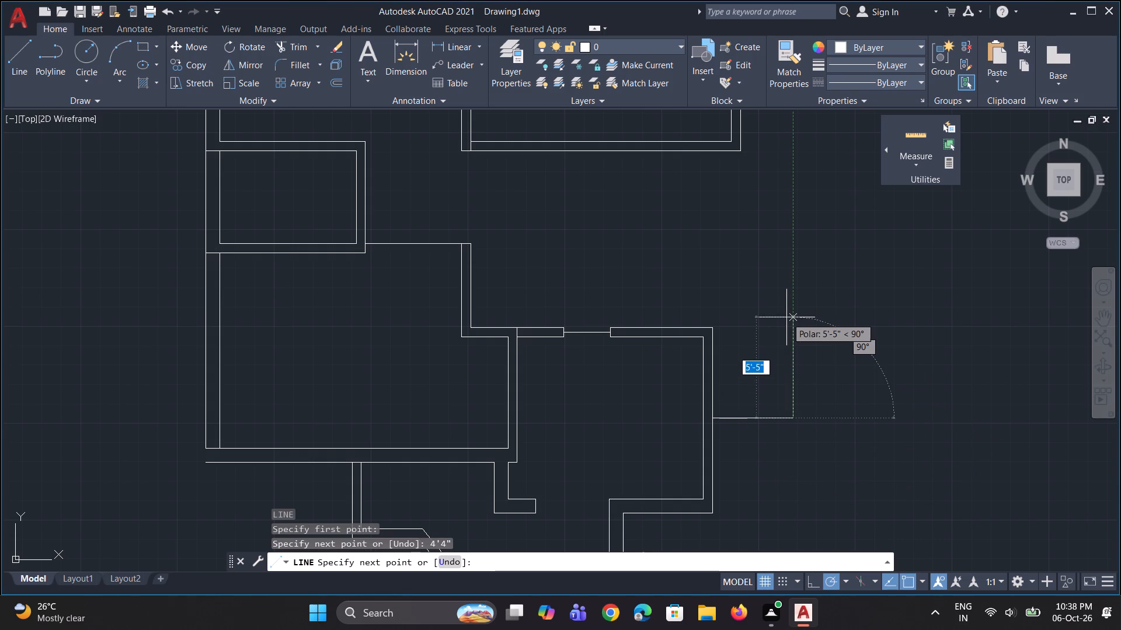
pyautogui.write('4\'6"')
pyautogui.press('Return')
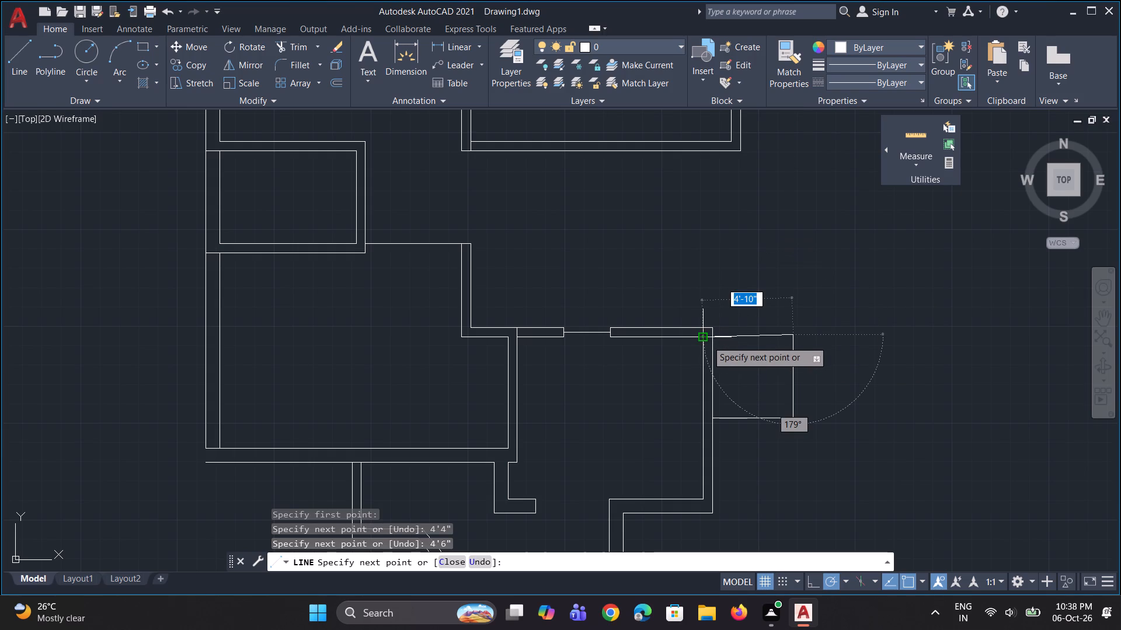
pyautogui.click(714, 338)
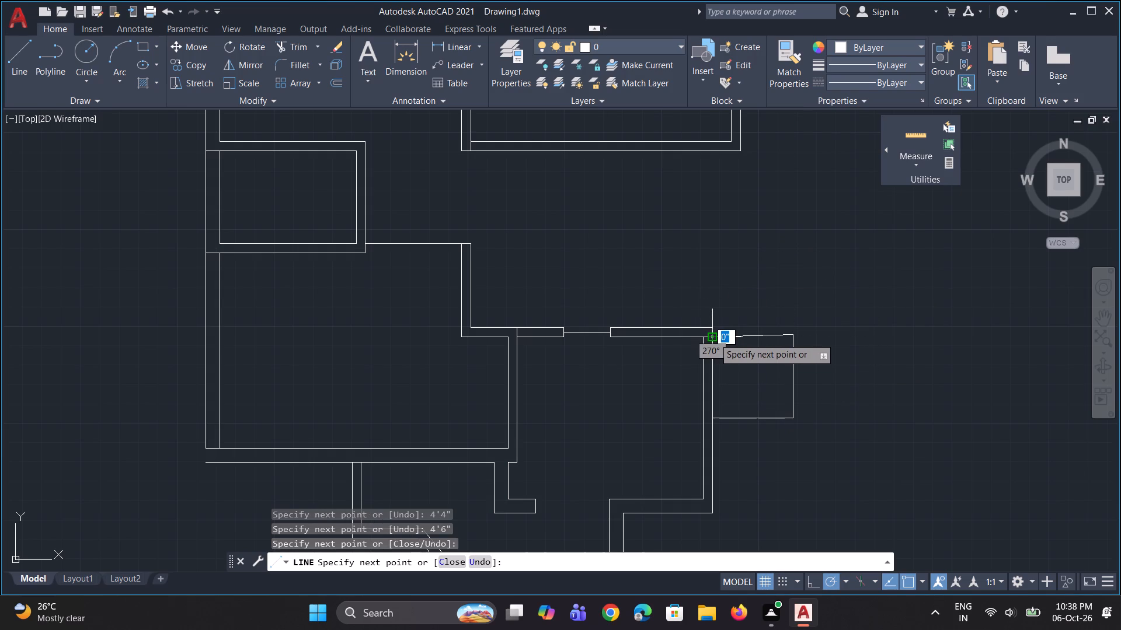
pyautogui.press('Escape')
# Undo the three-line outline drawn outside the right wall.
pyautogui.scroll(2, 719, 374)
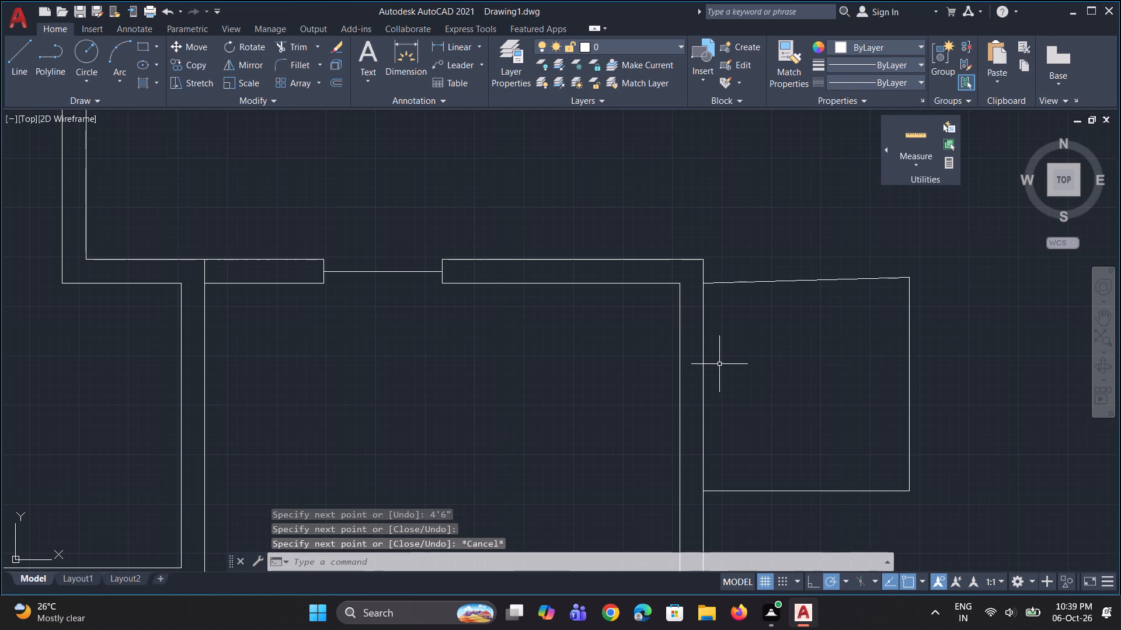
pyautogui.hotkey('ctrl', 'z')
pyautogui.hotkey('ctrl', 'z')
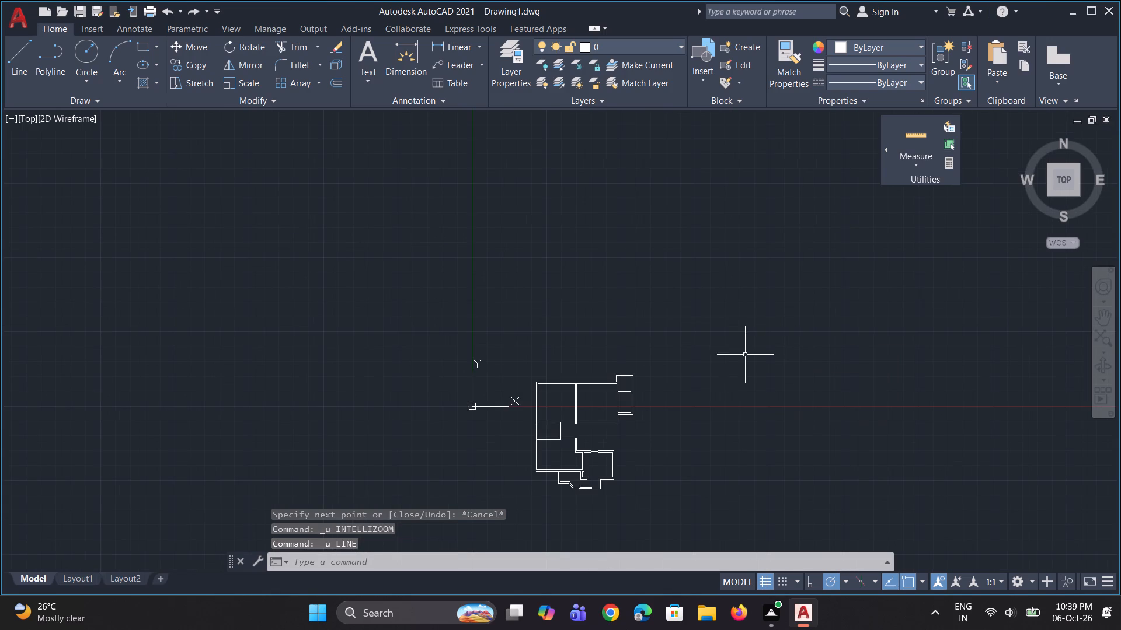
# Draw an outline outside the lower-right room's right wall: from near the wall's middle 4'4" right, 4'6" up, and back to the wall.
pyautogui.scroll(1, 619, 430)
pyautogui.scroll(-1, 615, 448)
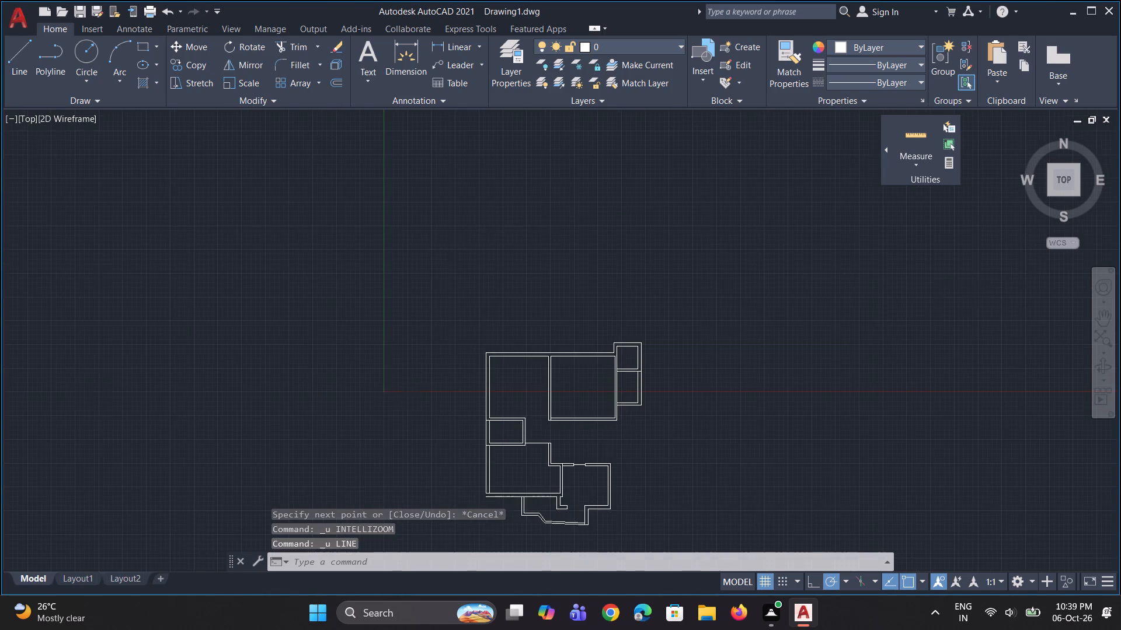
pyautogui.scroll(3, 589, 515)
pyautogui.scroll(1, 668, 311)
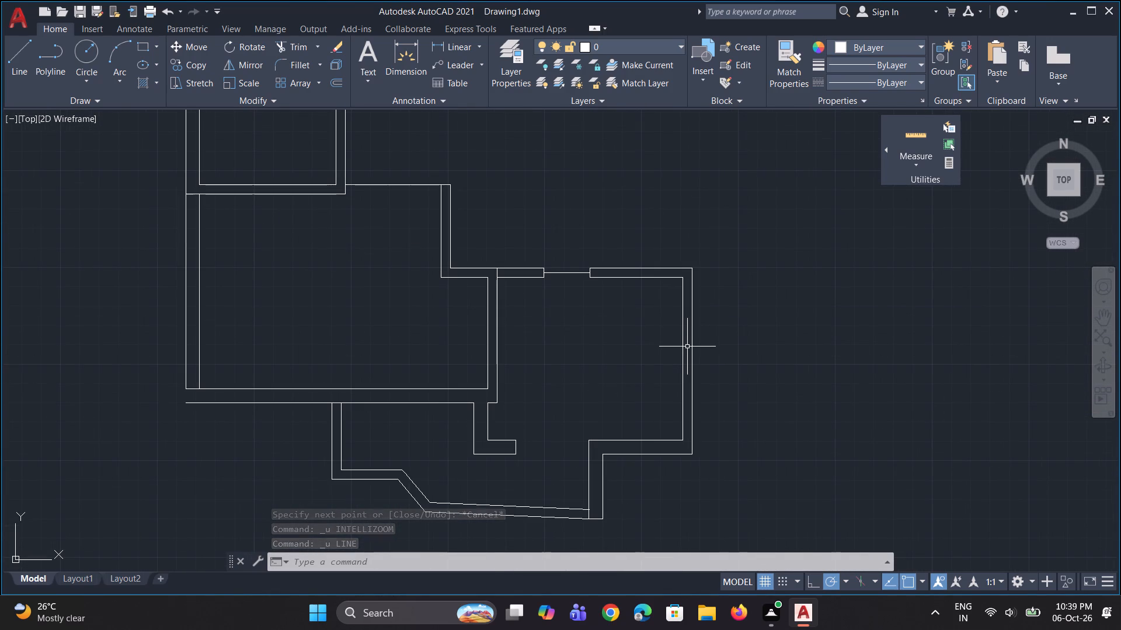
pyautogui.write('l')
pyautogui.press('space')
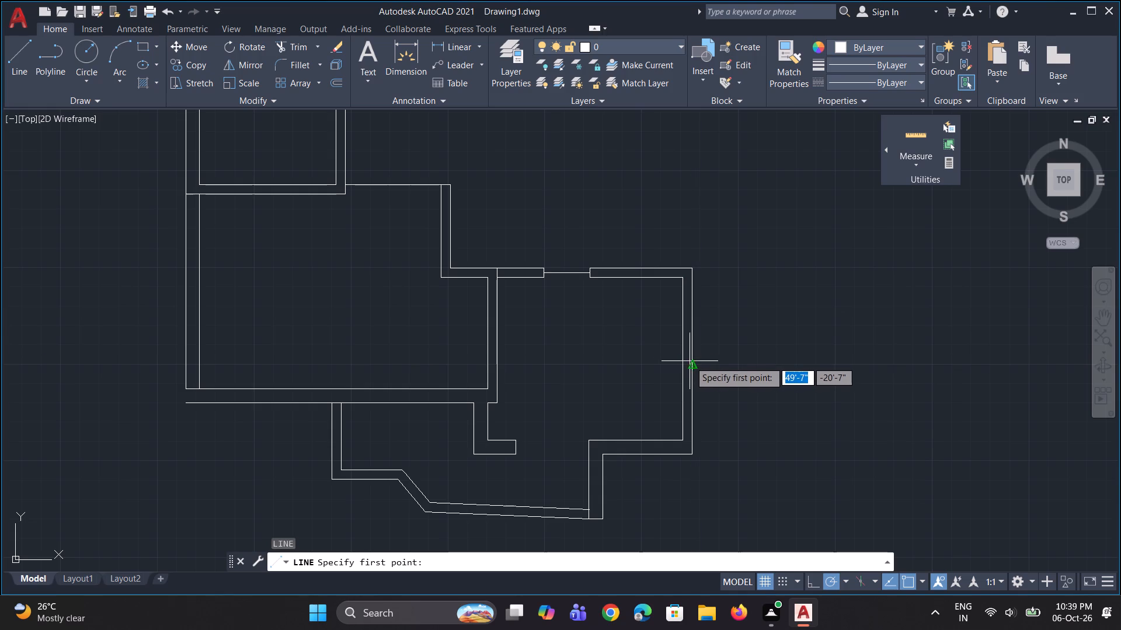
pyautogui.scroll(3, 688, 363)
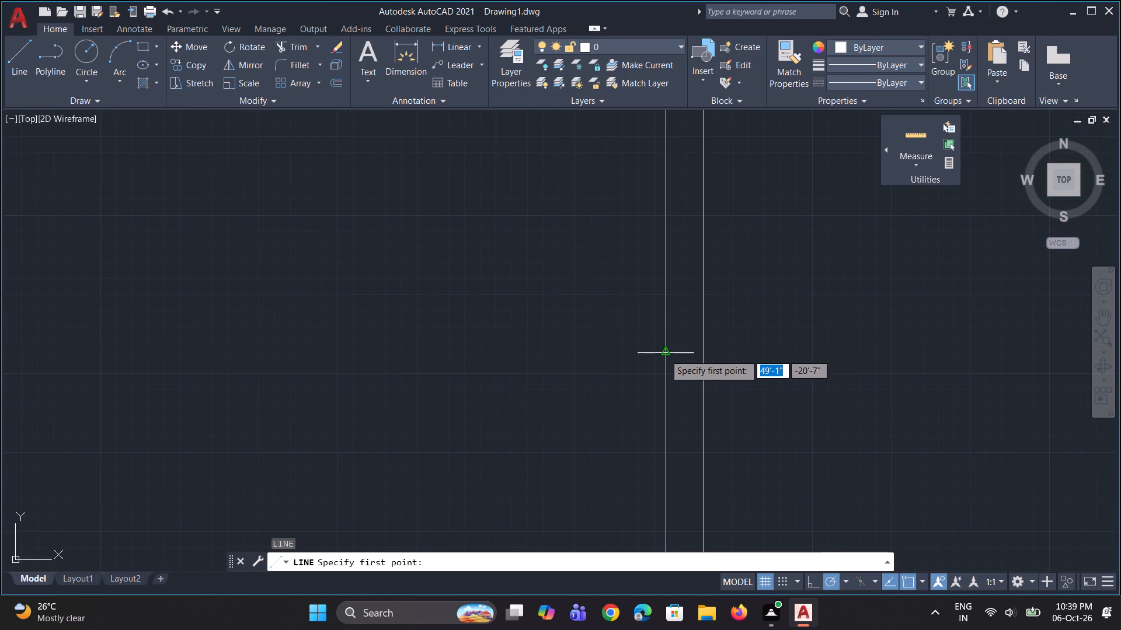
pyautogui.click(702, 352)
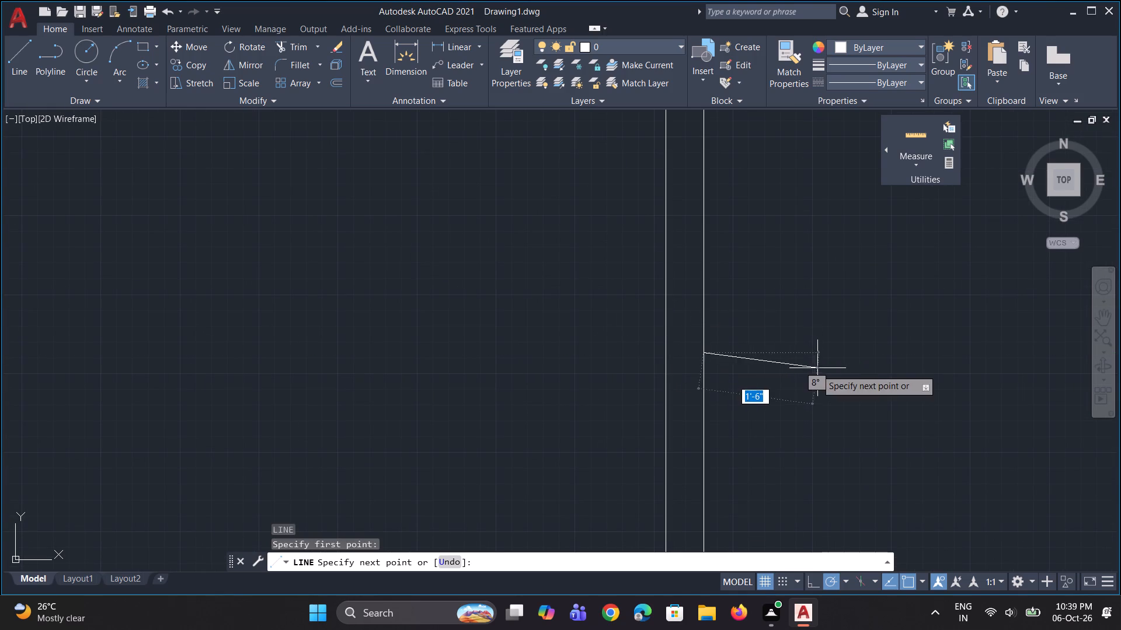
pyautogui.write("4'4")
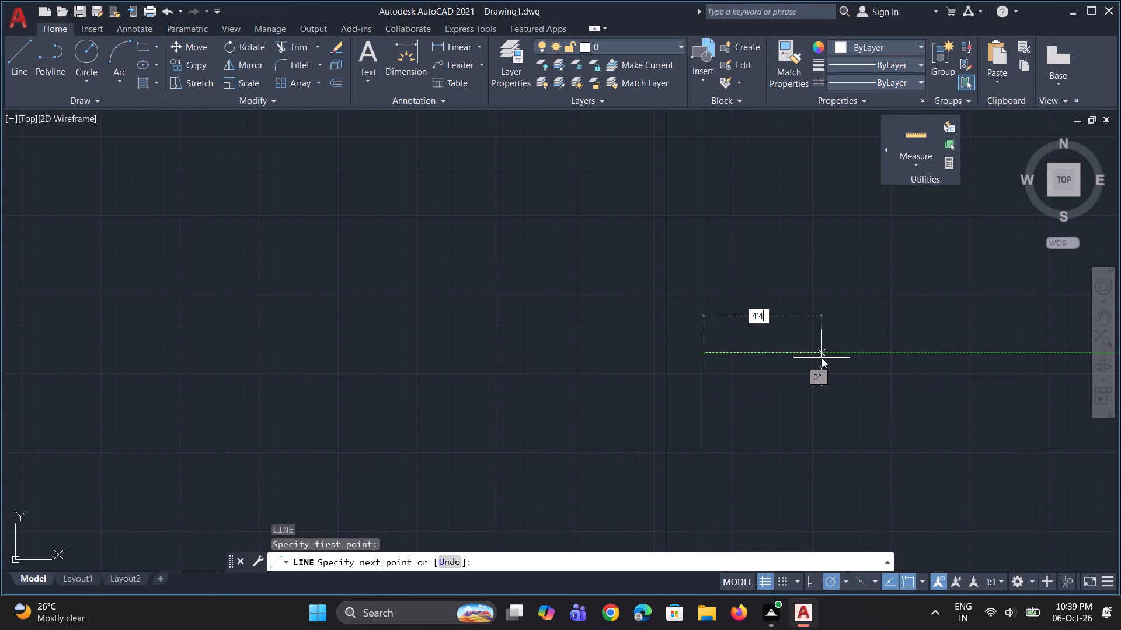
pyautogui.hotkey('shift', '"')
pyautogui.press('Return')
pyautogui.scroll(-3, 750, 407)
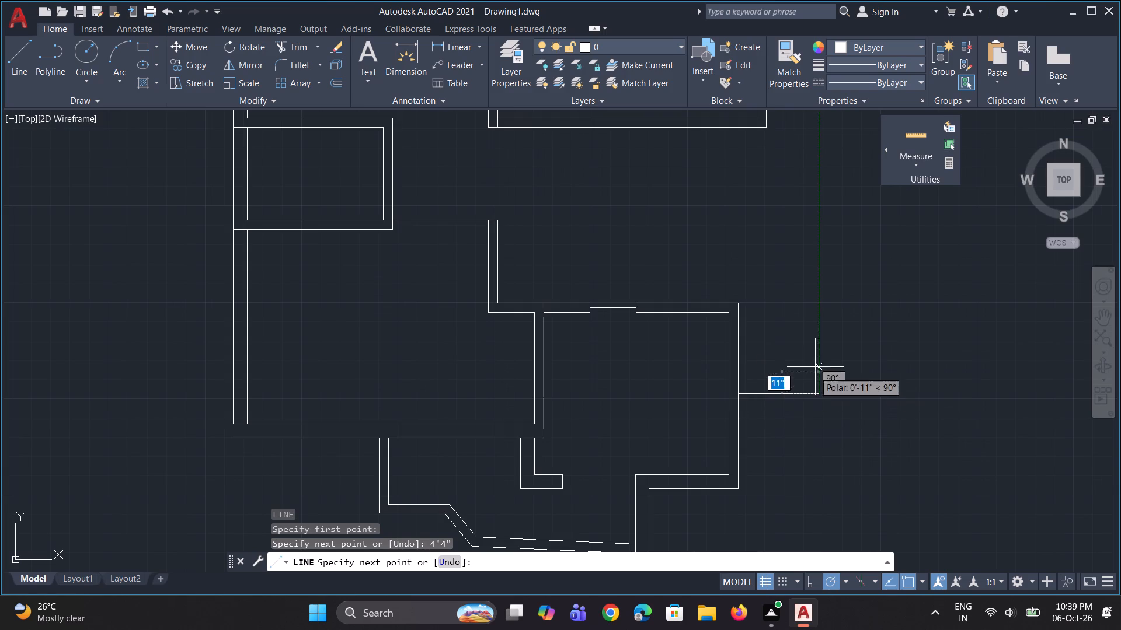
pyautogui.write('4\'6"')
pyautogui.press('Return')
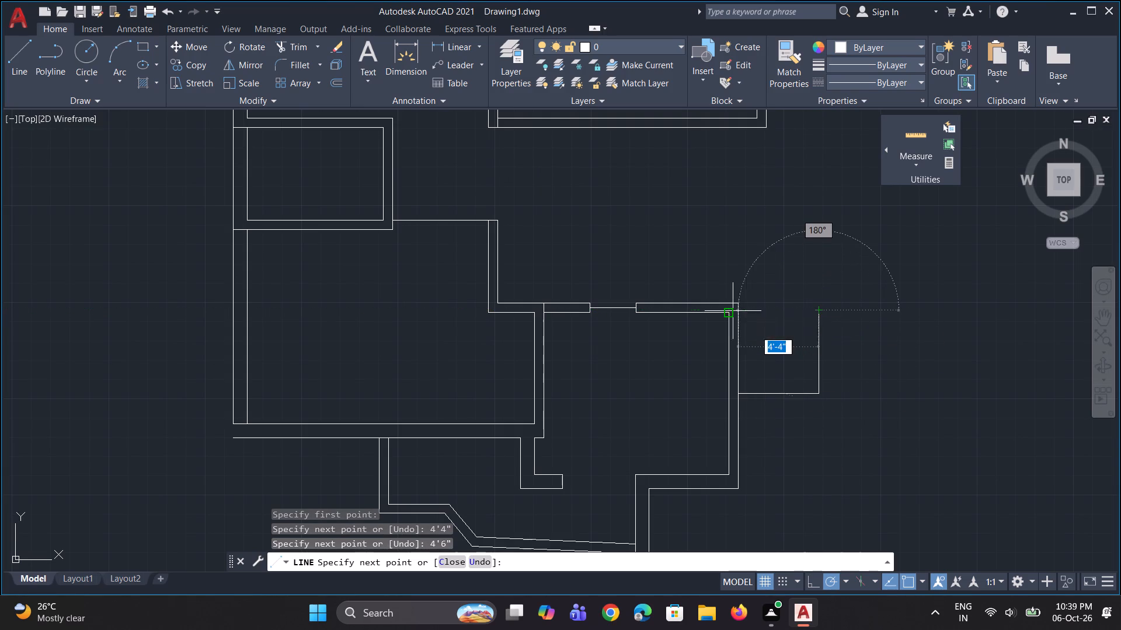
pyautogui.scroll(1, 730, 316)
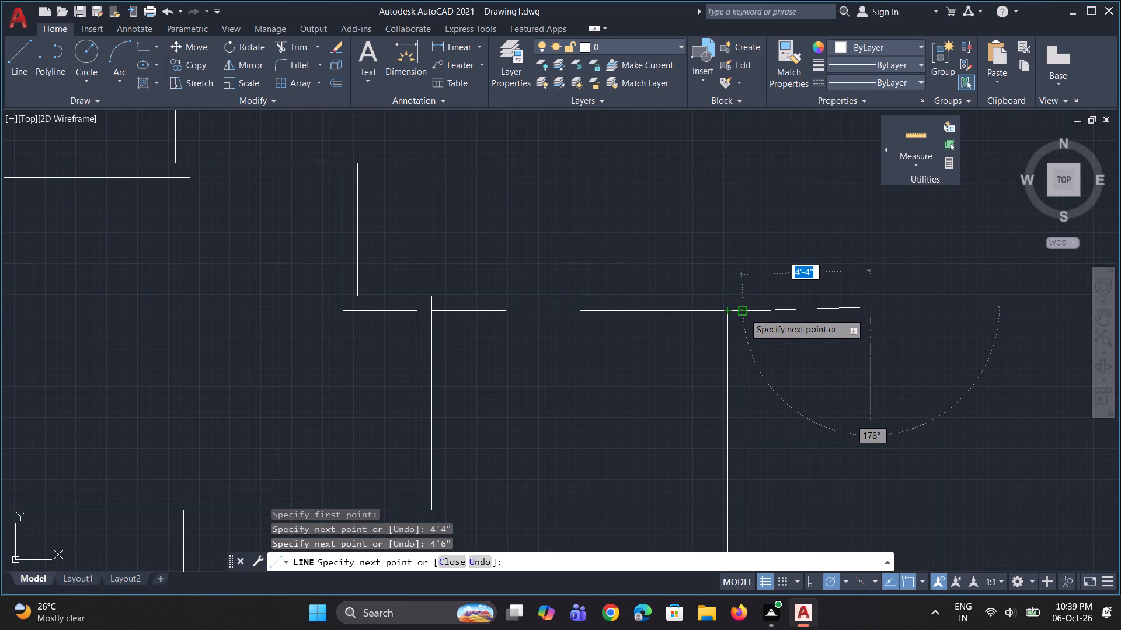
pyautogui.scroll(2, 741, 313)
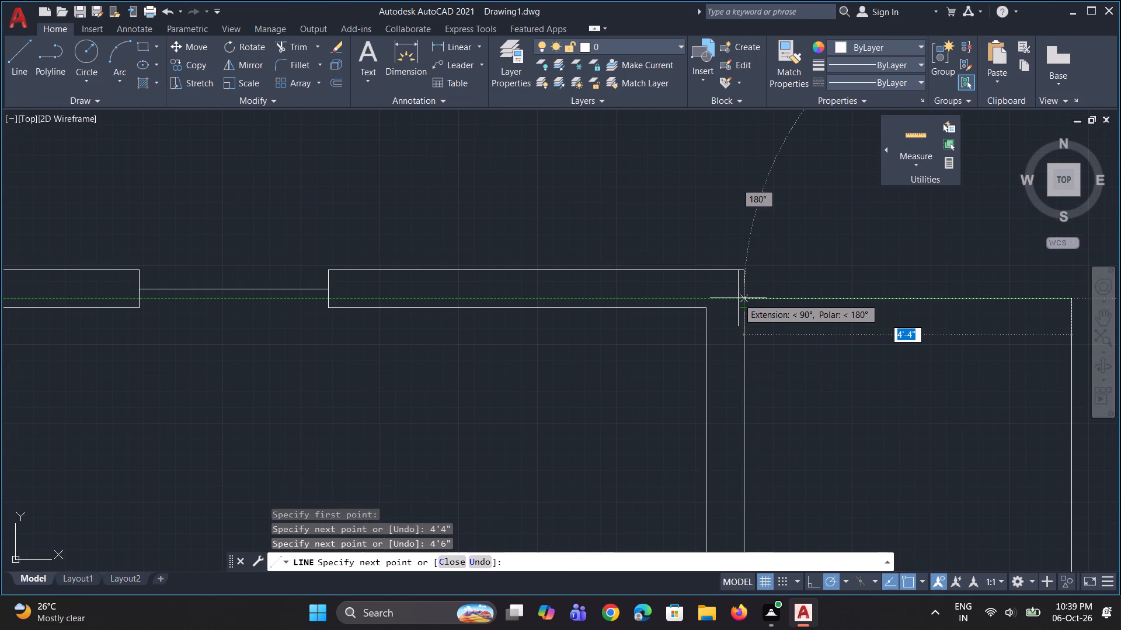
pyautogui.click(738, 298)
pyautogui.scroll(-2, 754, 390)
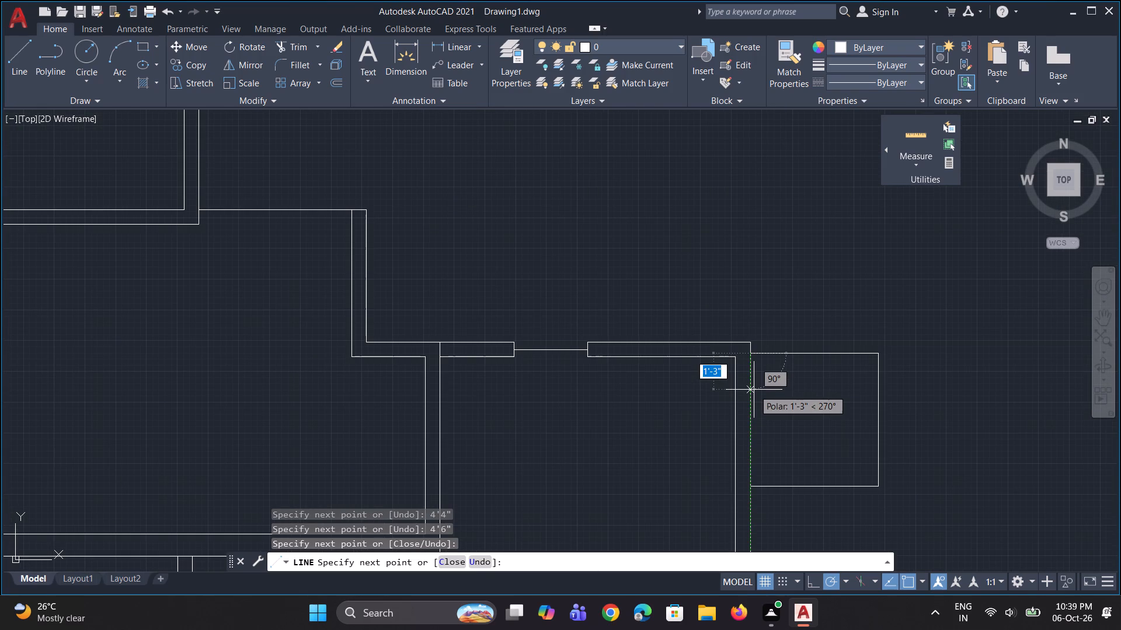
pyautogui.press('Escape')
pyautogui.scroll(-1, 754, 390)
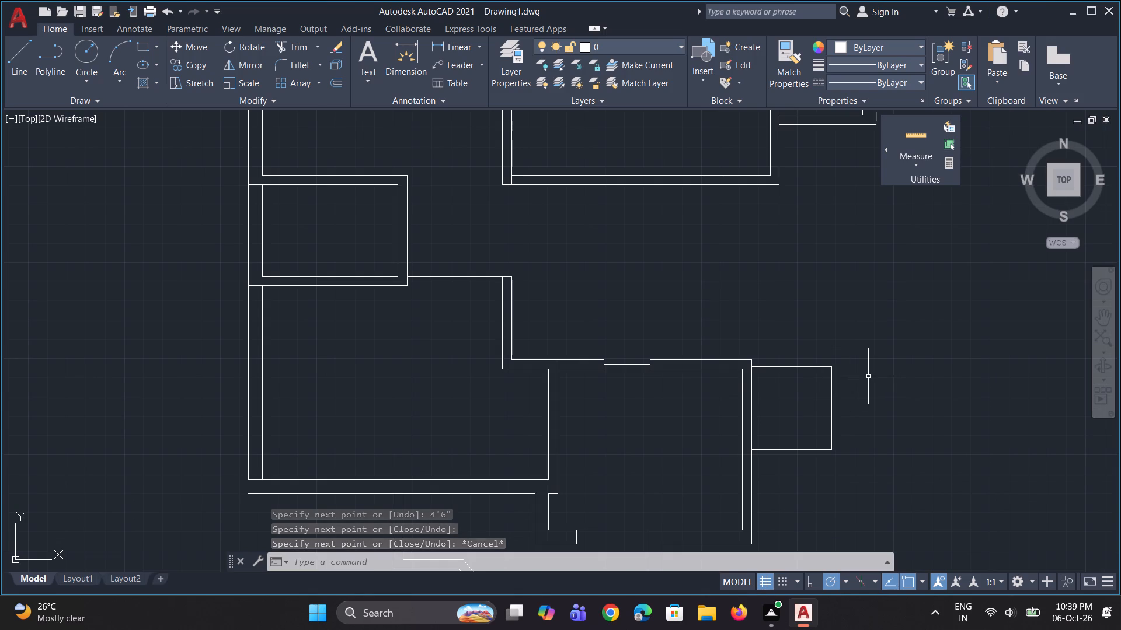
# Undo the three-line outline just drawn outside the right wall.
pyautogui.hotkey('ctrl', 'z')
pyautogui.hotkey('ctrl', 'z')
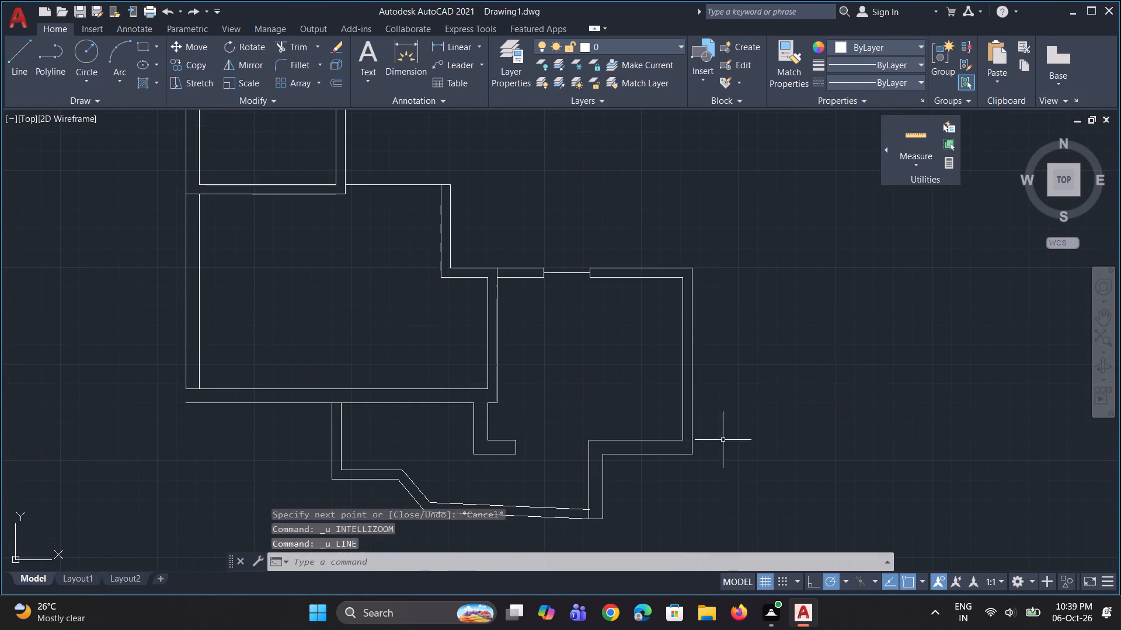
# Draw an outline from the right wall's outer midpoint: 4'4" right, 4'6" up, on up to the room's top edge level, and back to its corner.
pyautogui.write('l')
pyautogui.press('space')
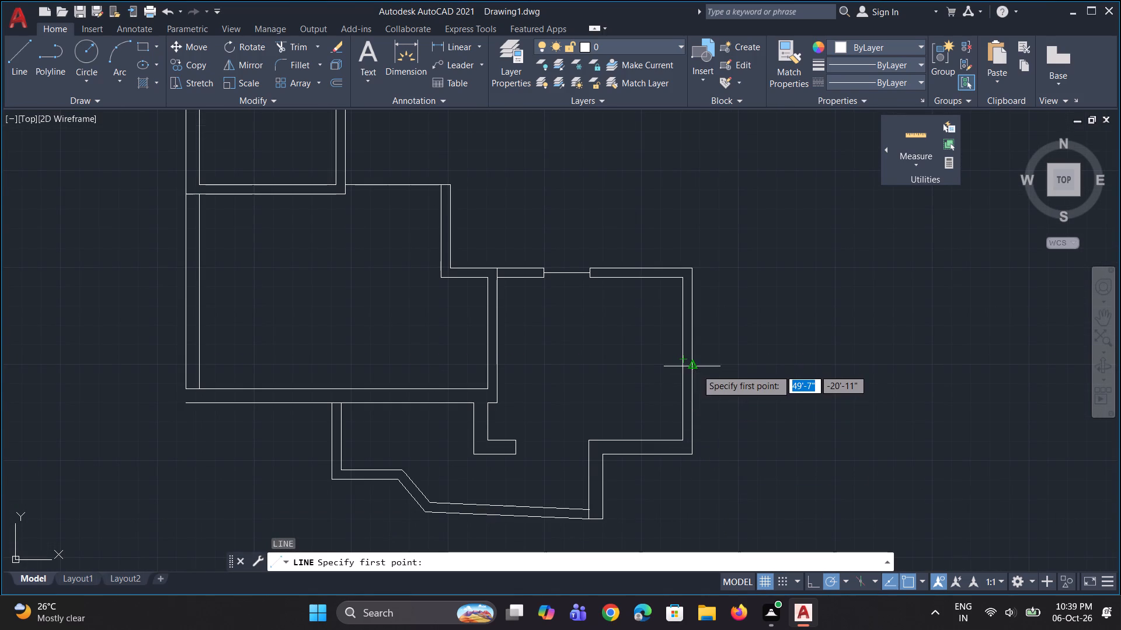
pyautogui.click(697, 367)
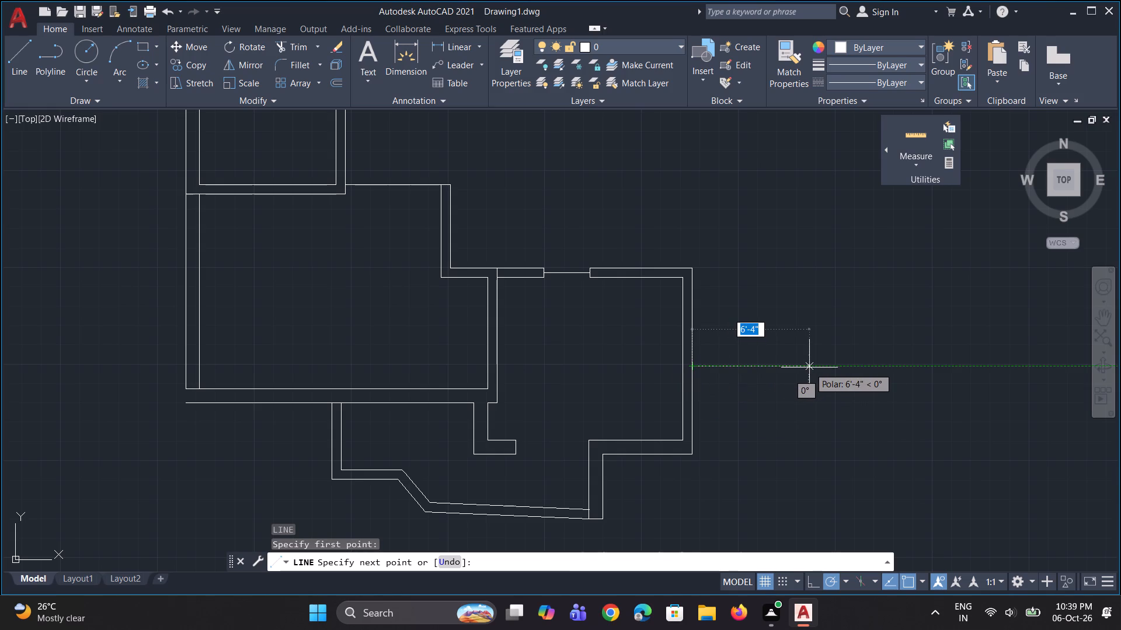
pyautogui.write('4\'4"')
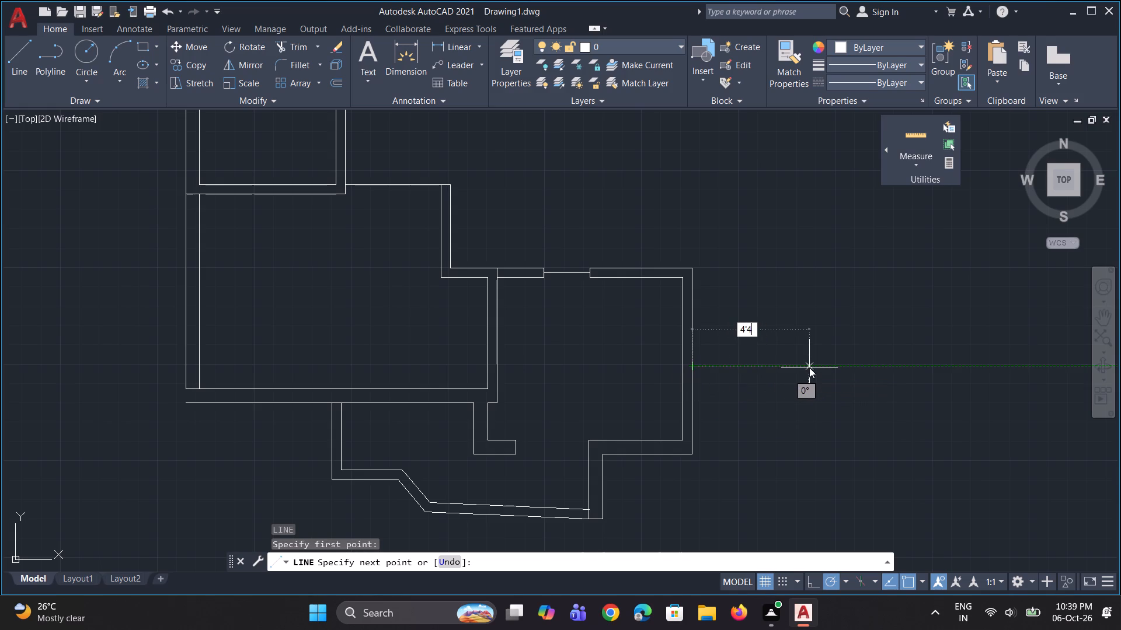
pyautogui.press('Return')
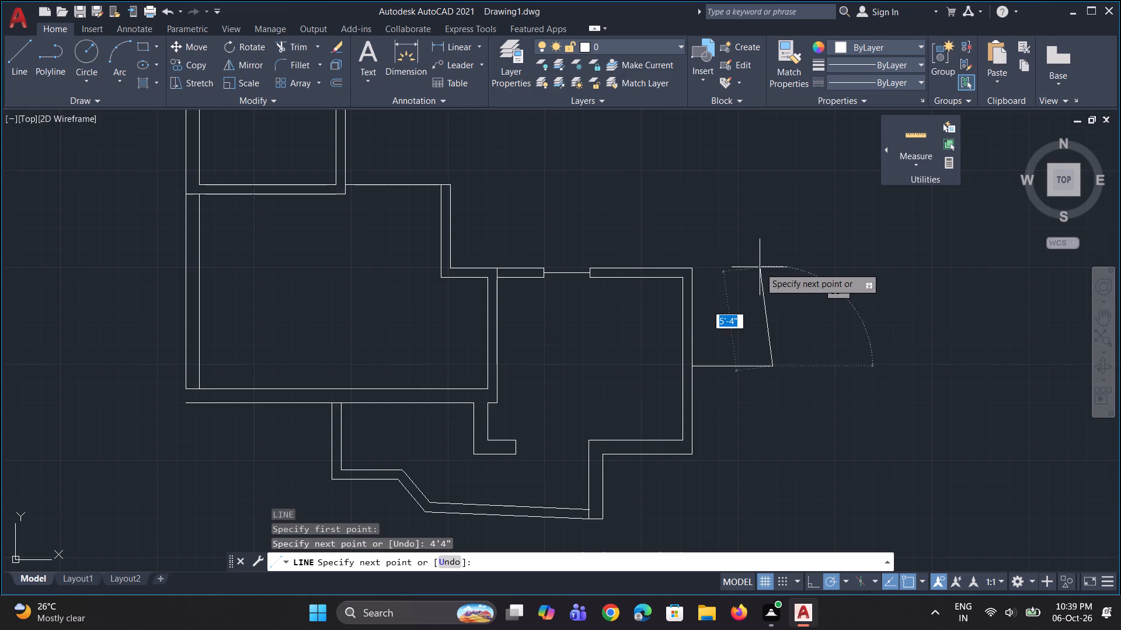
pyautogui.write('4\'6"')
pyautogui.press('Return')
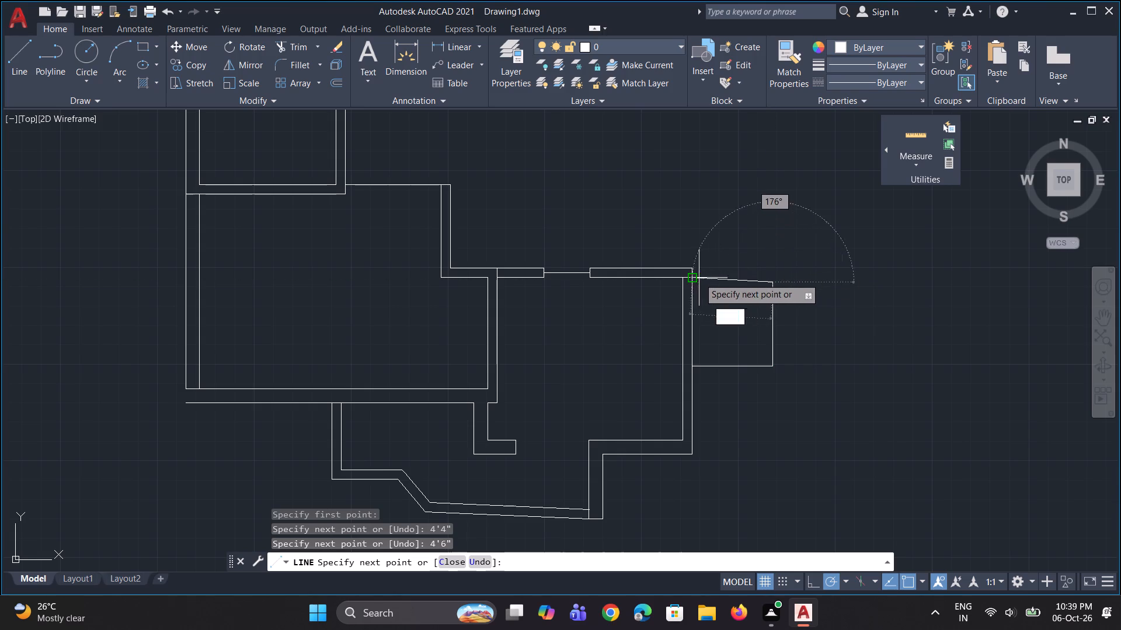
pyautogui.scroll(1, 691, 290)
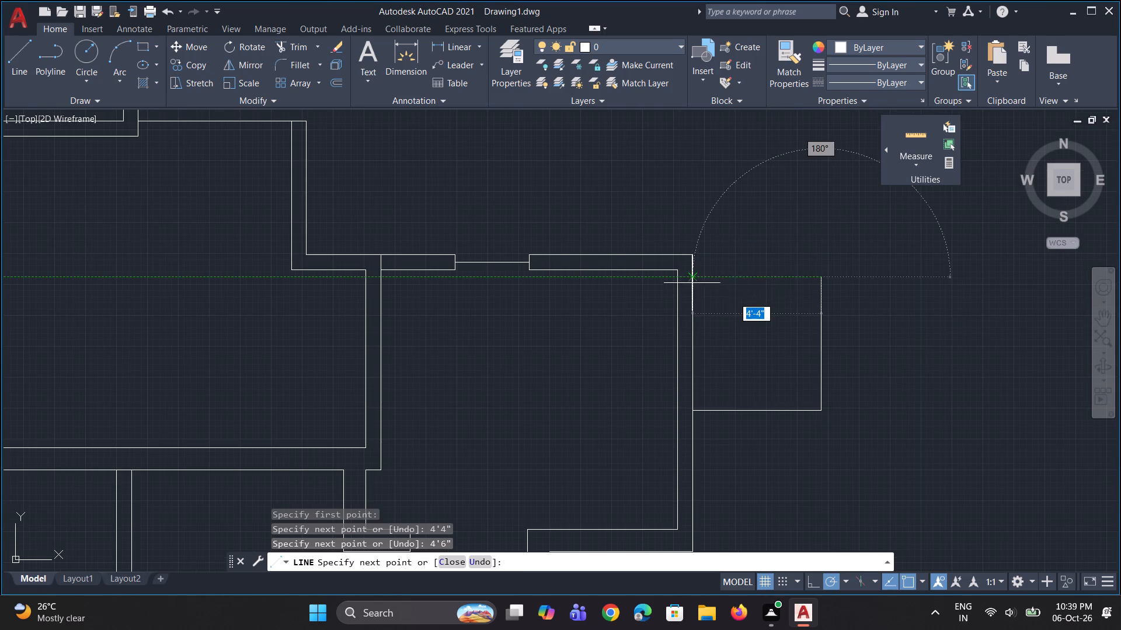
pyautogui.click(822, 254)
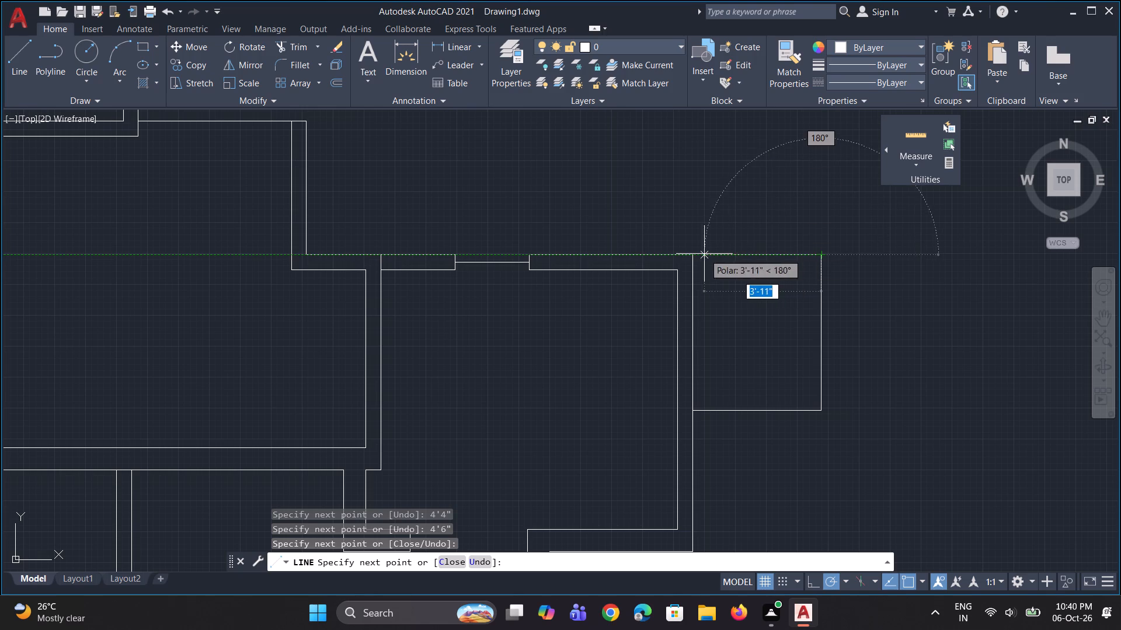
pyautogui.click(695, 253)
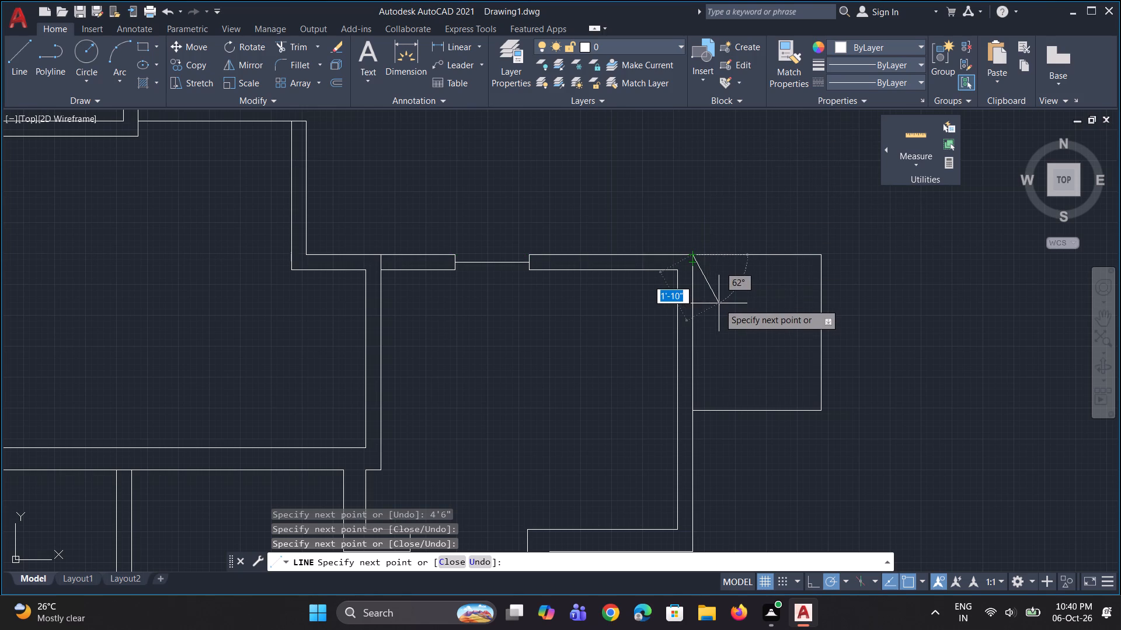
pyautogui.press('Escape')
pyautogui.scroll(-1, 669, 325)
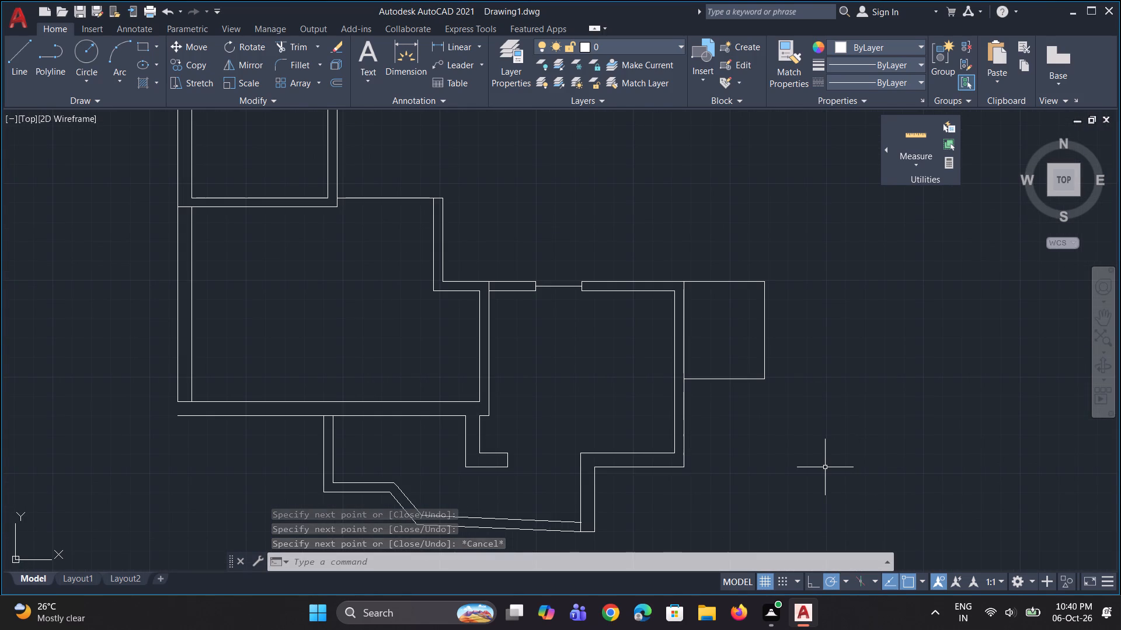
# Offset the new outline's bottom line 6" downward.
pyautogui.press('o')
pyautogui.press('space')
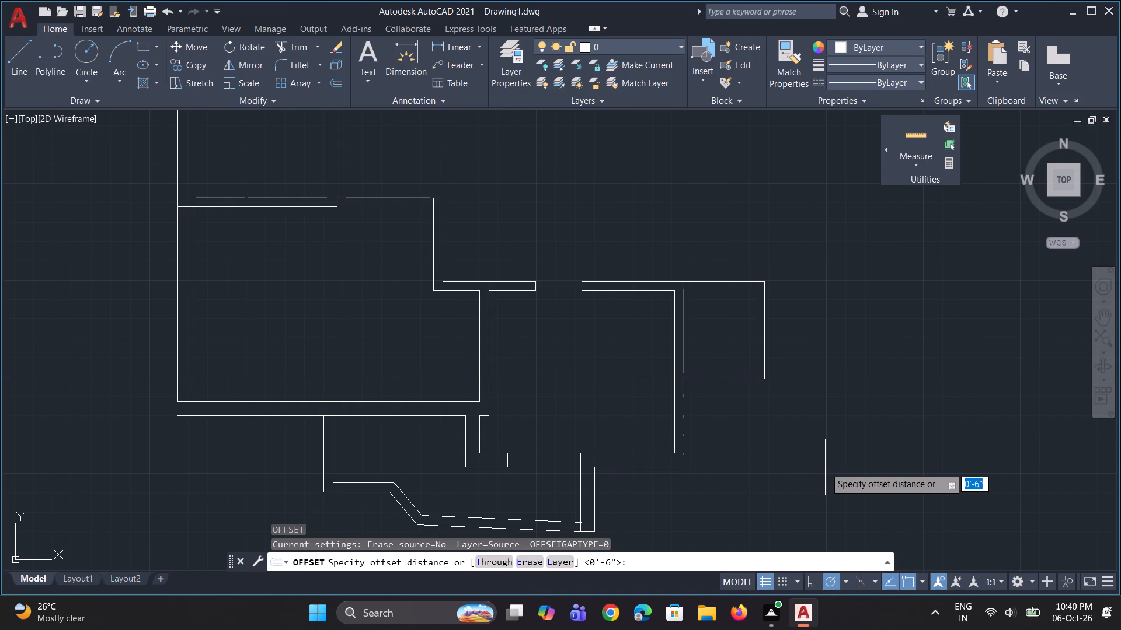
pyautogui.write('6"')
pyautogui.press('Return')
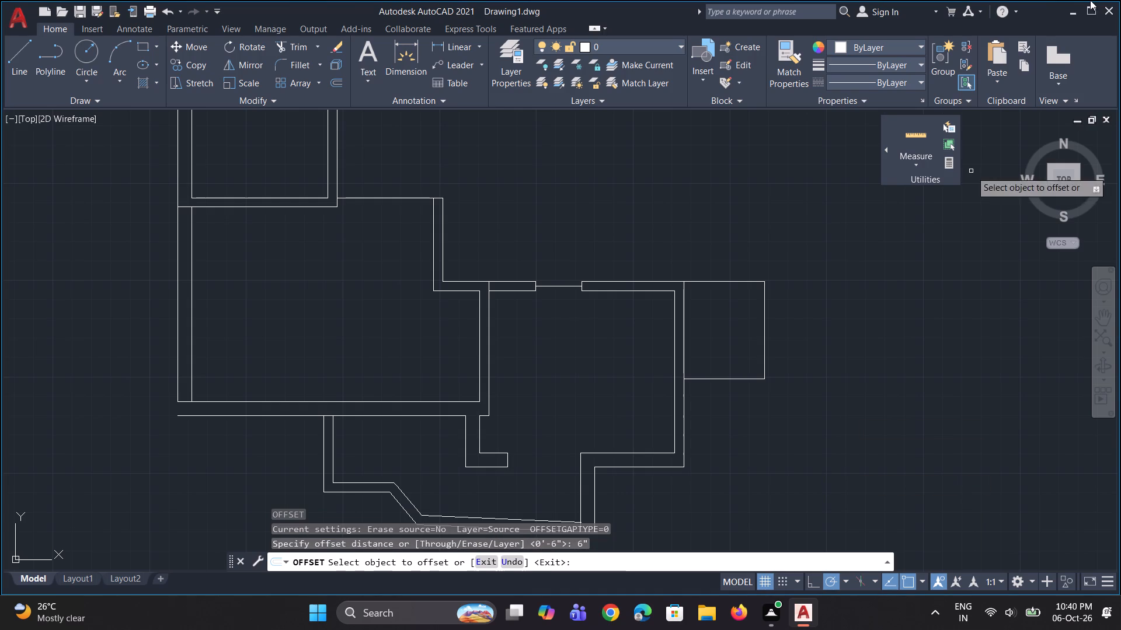
pyautogui.click(732, 379)
pyautogui.click(727, 391)
pyautogui.scroll(2, 787, 381)
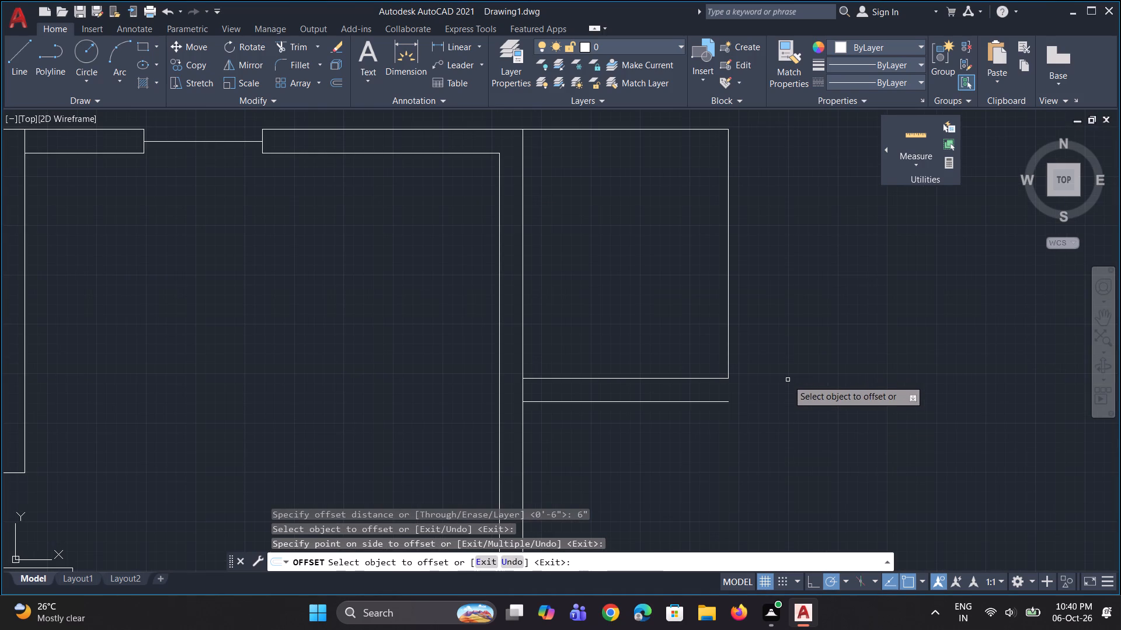
pyautogui.press('Escape')
# Draw a short vertical line closing the right end of the adjoining space's 6" bottom wall.
pyautogui.press('l')
pyautogui.press('space')
pyautogui.scroll(1, 672, 401)
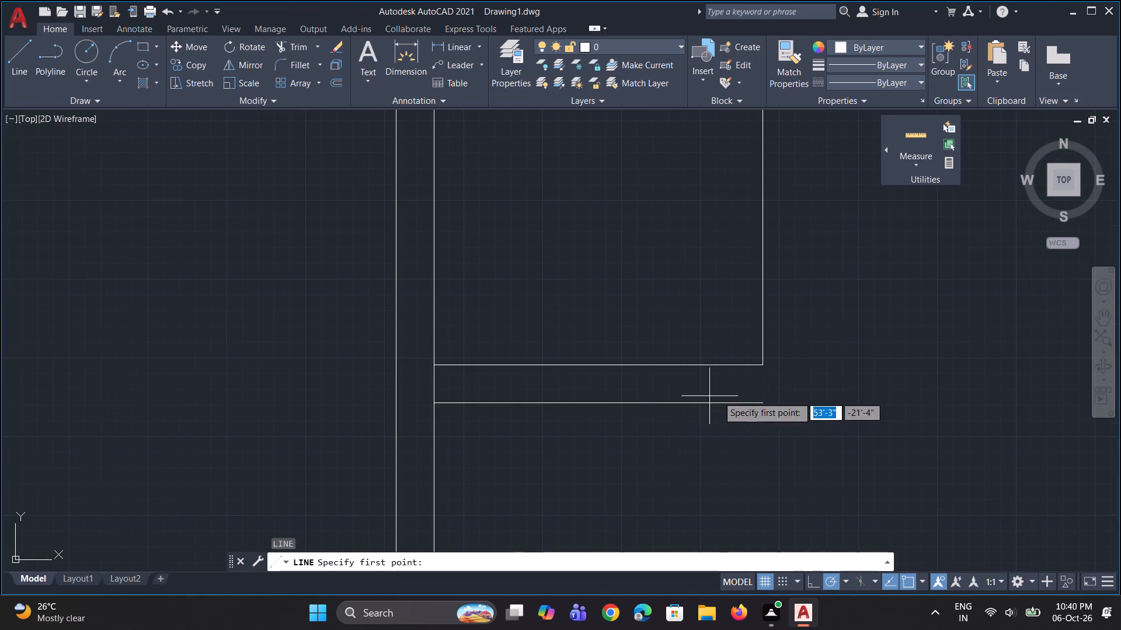
pyautogui.click(761, 406)
pyautogui.click(765, 364)
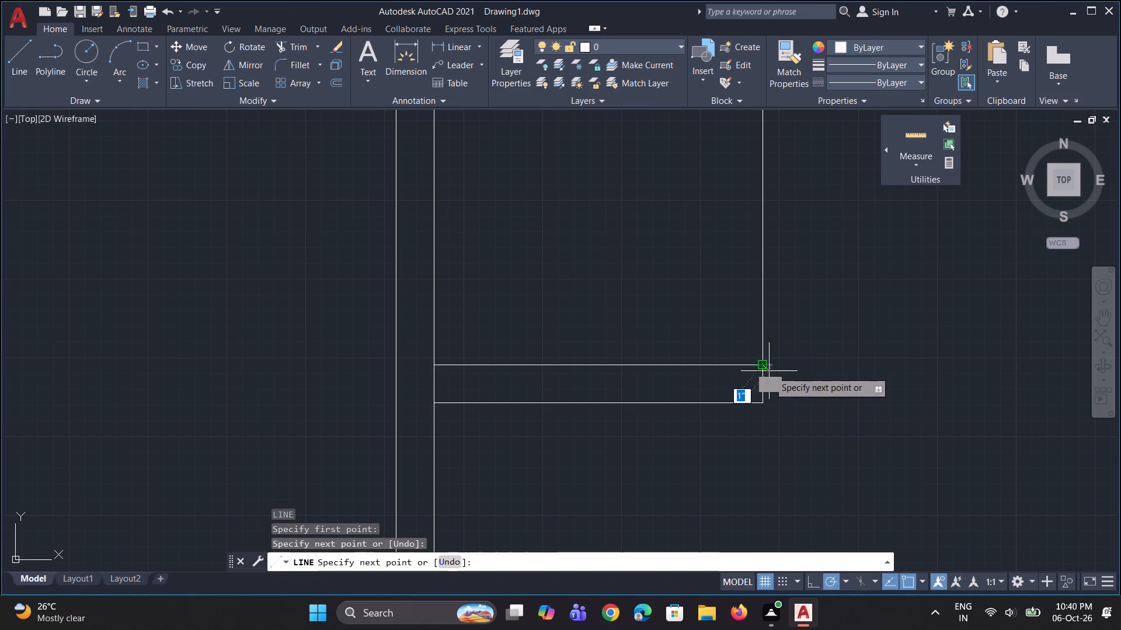
pyautogui.press('Escape')
# Trim the room's outer right wall line between the two lines of the adjoining space's bottom wall.
pyautogui.press('t')
pyautogui.press('r')
pyautogui.press('space')
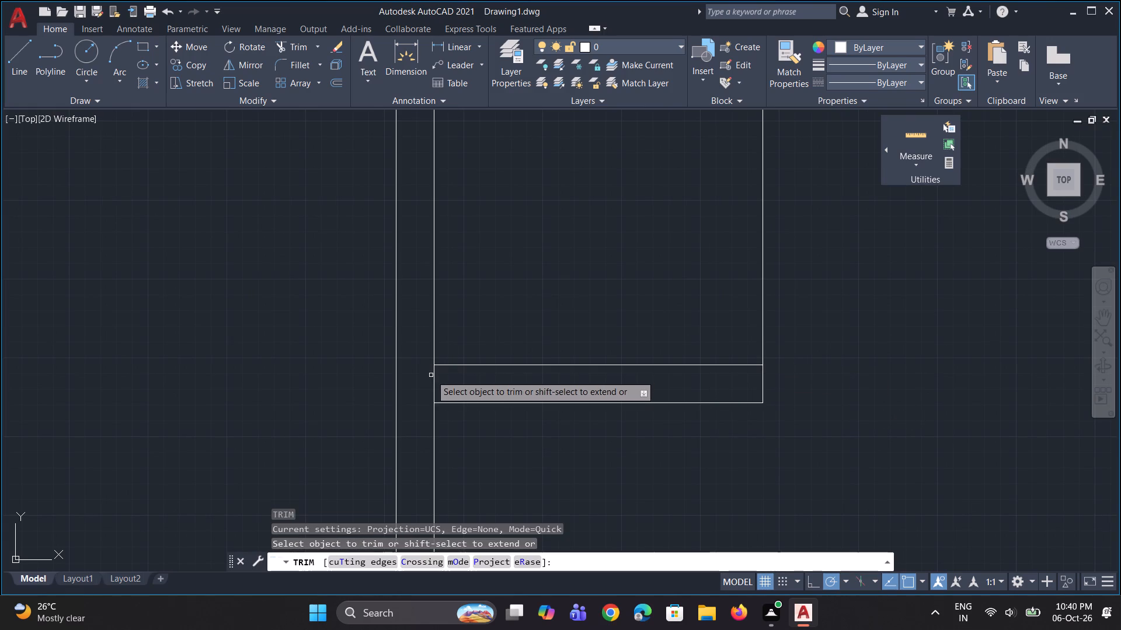
pyautogui.click(436, 384)
pyautogui.scroll(-2, 456, 469)
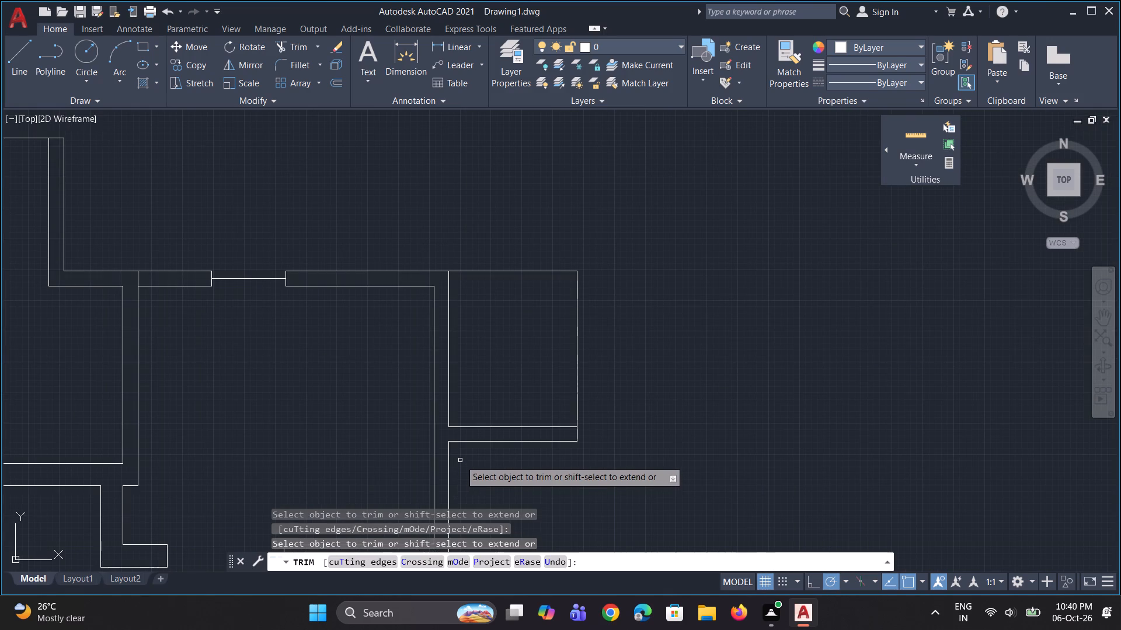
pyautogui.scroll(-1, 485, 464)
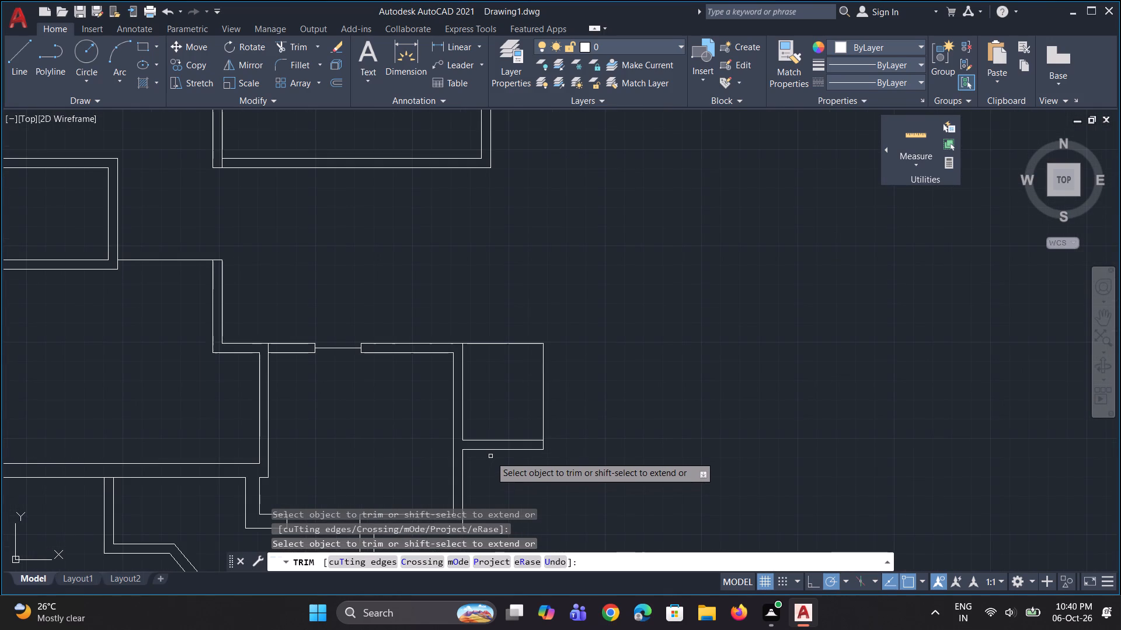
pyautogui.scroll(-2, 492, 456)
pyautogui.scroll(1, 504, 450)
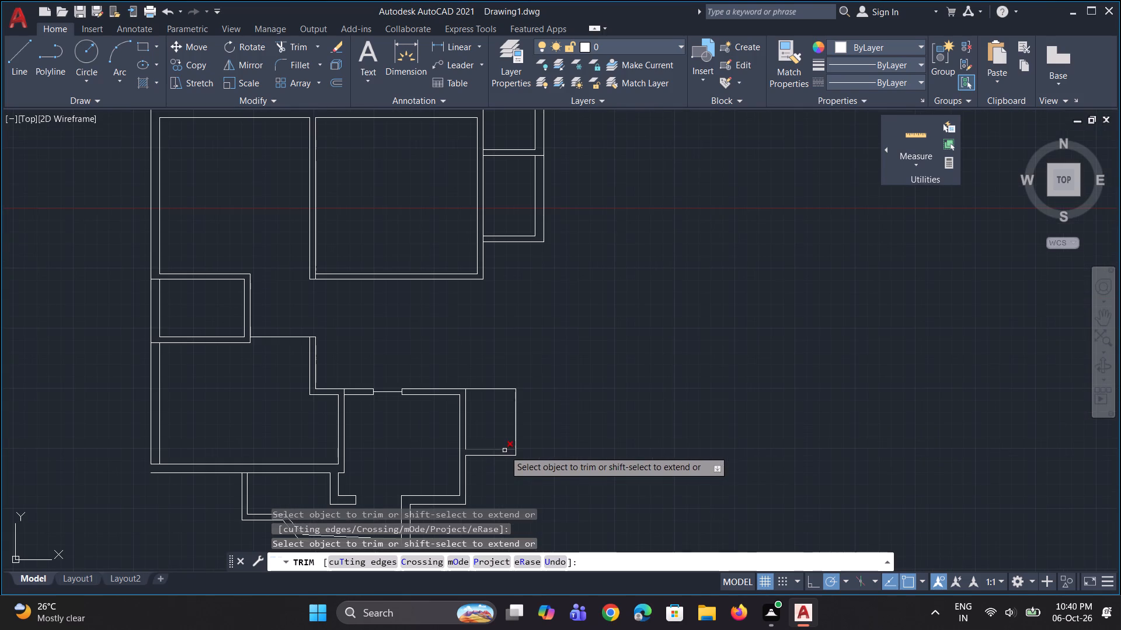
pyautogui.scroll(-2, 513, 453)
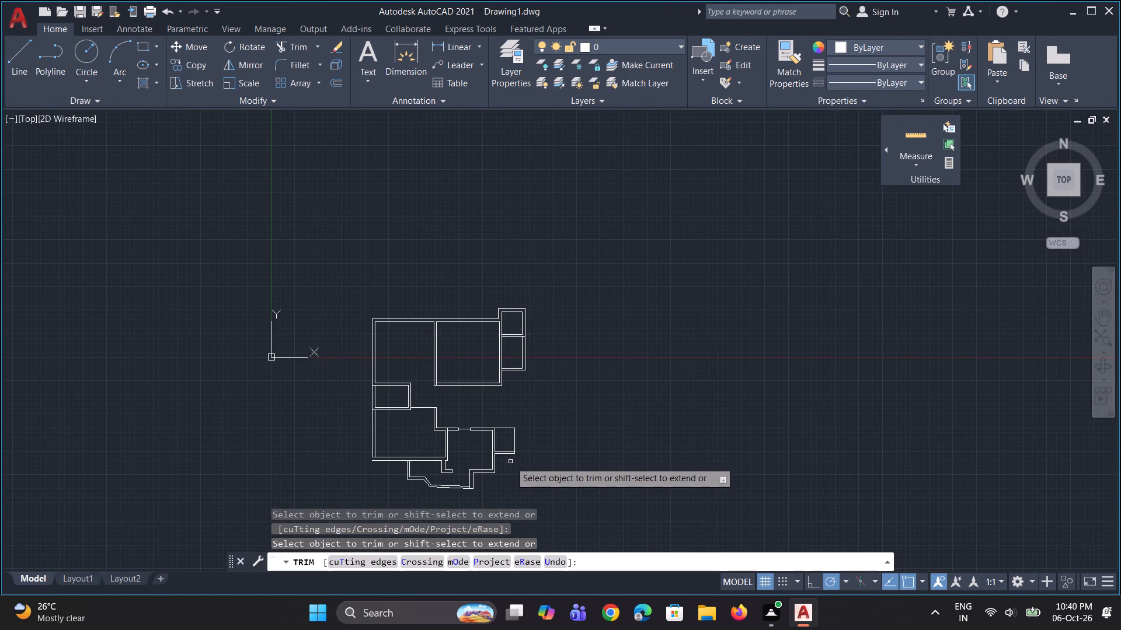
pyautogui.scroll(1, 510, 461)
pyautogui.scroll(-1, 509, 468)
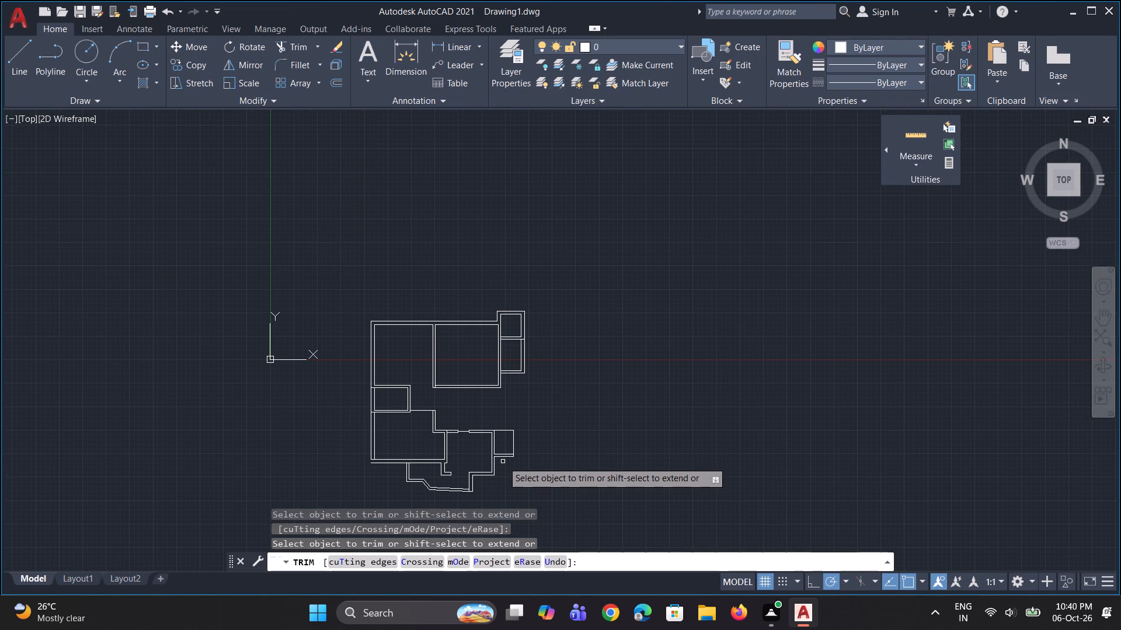
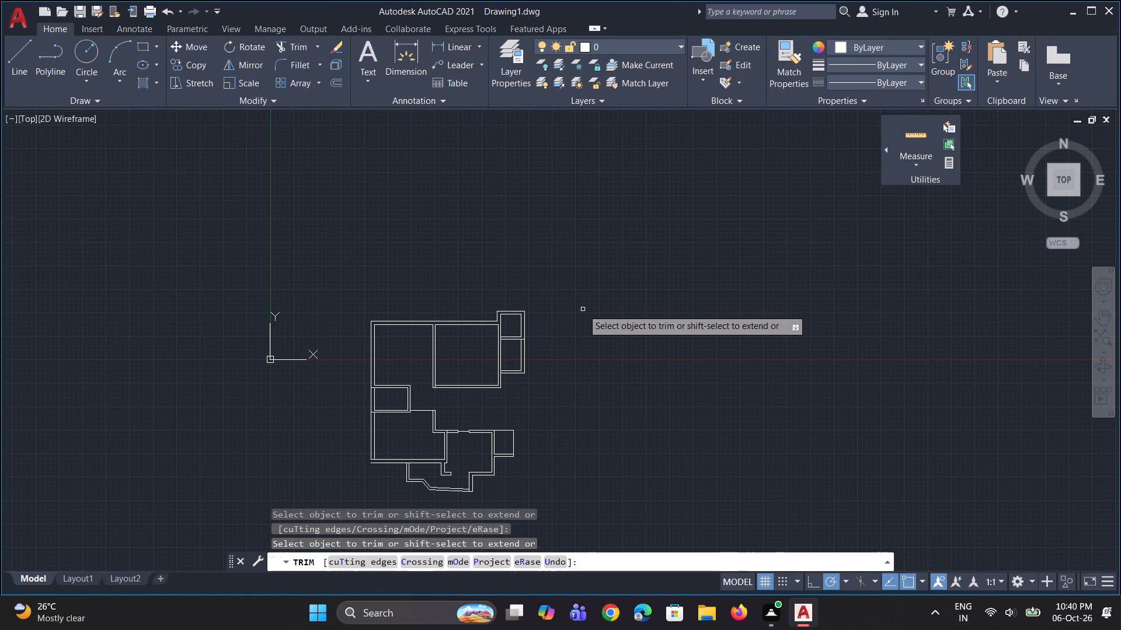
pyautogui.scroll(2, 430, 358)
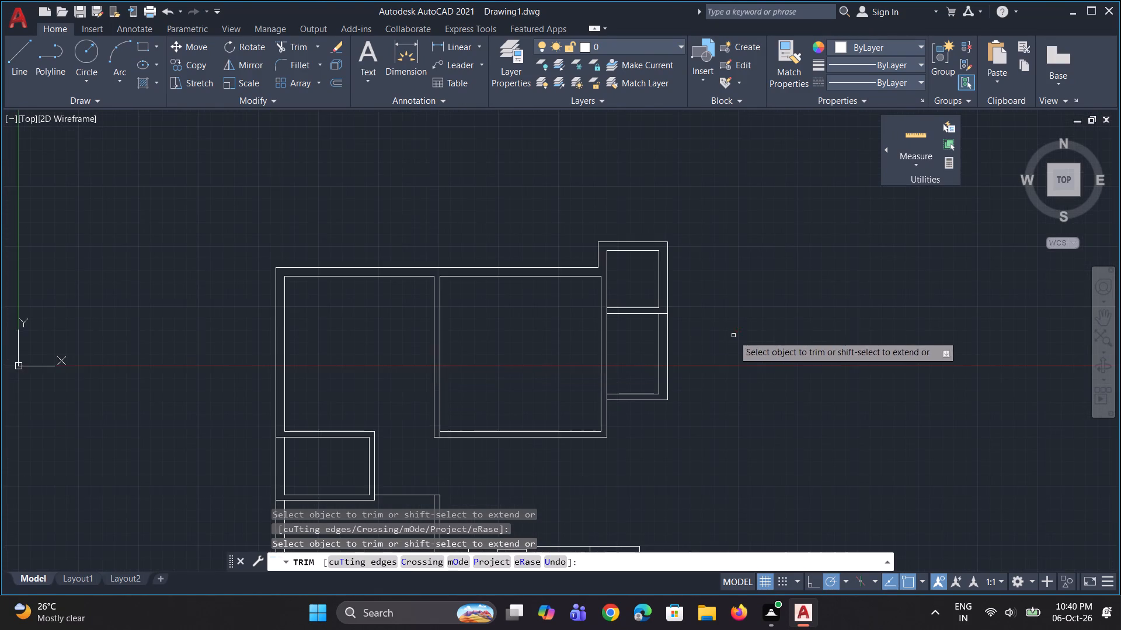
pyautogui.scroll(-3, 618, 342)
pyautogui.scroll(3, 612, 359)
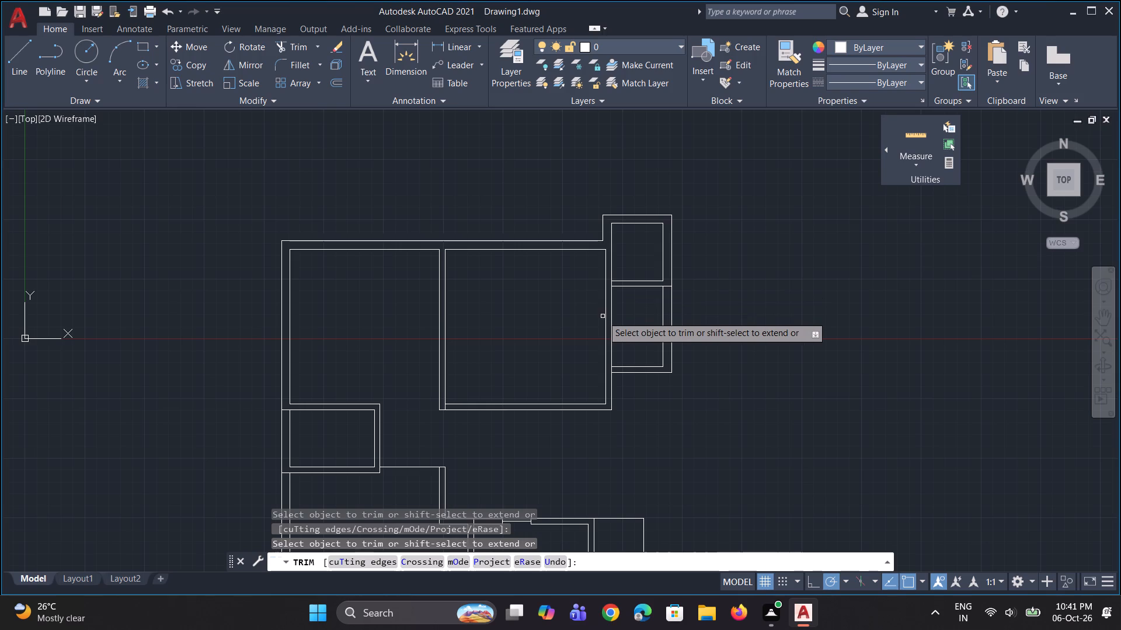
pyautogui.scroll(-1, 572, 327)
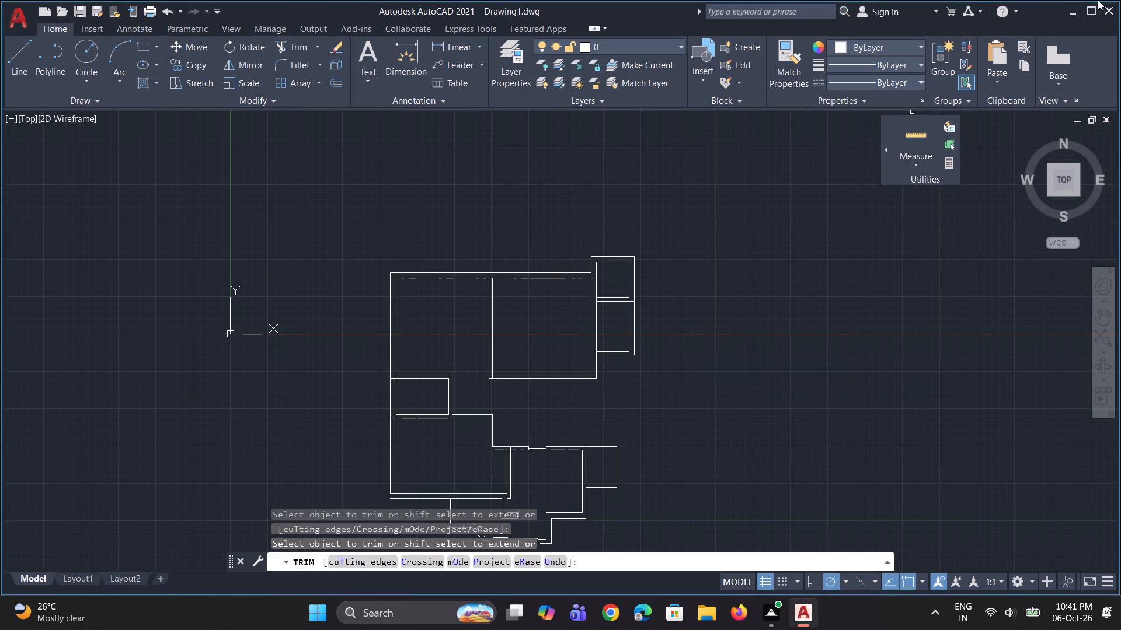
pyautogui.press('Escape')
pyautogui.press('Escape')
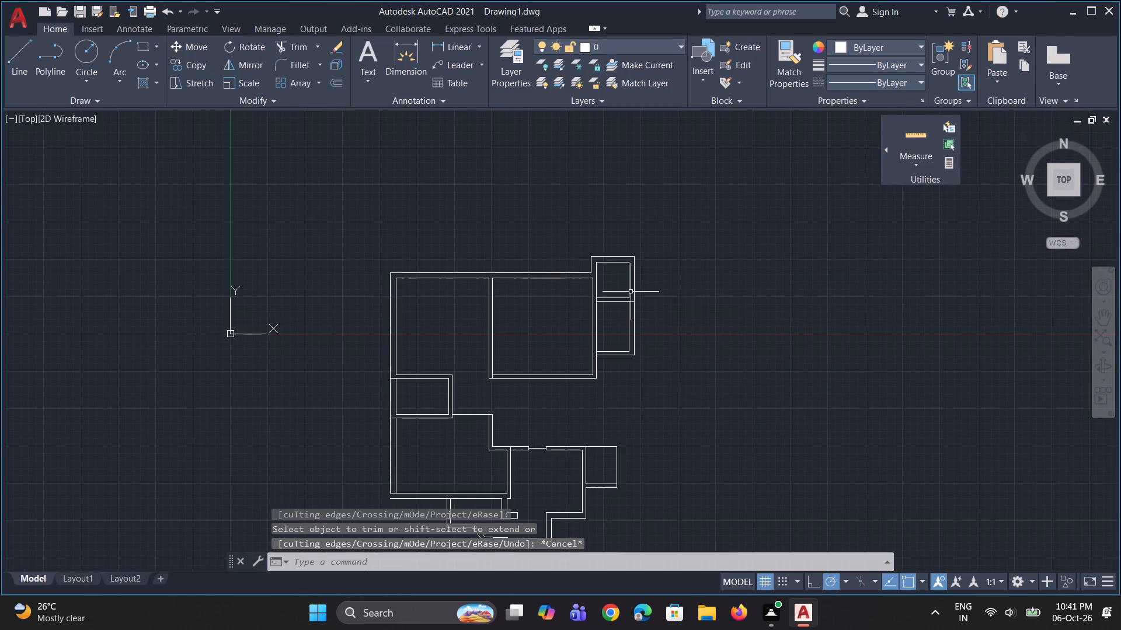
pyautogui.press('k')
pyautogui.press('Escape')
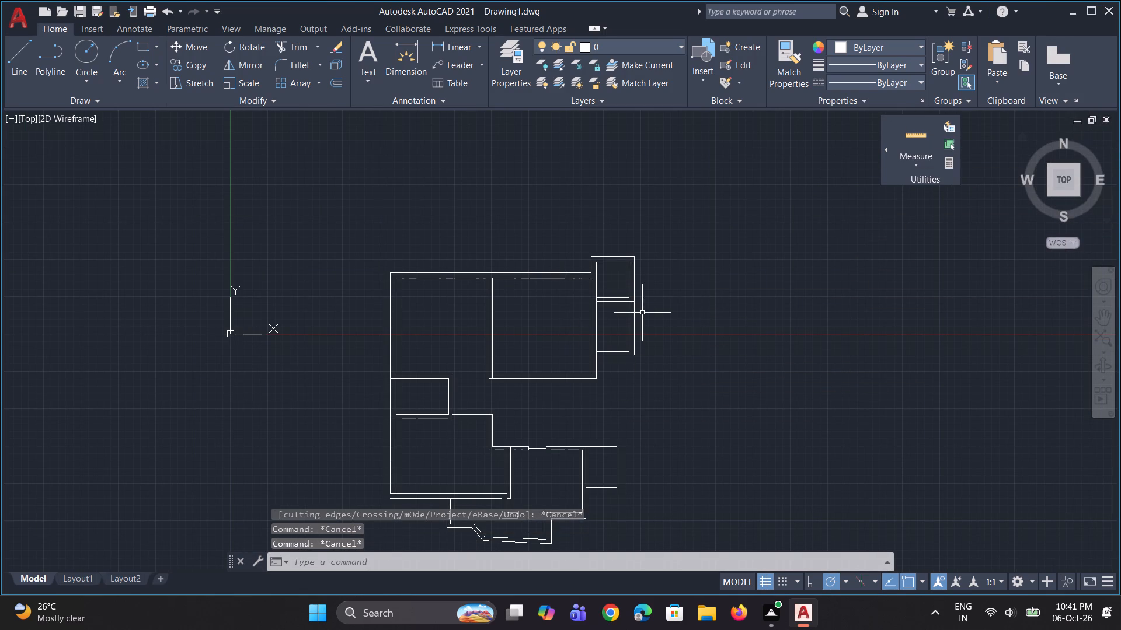
# Draw an outline from 9" below the partition on the upper-right rooms' outer wall: 6' right, down to the lower room's bottom level, and back to its corner.
pyautogui.press('l')
pyautogui.press('space')
pyautogui.scroll(1, 612, 314)
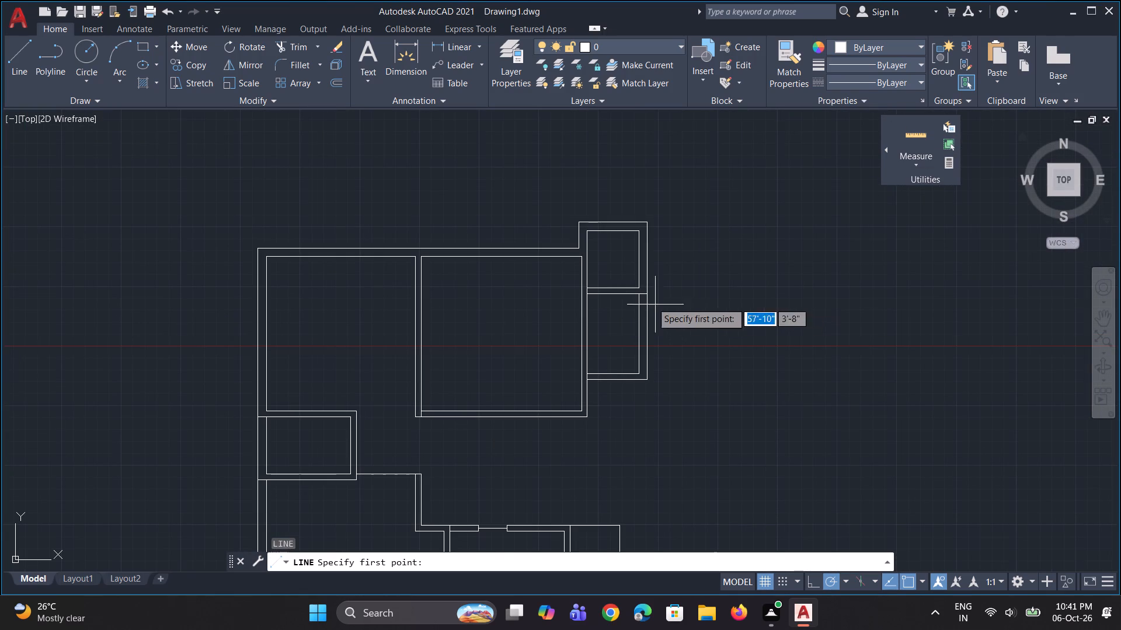
pyautogui.scroll(3, 643, 293)
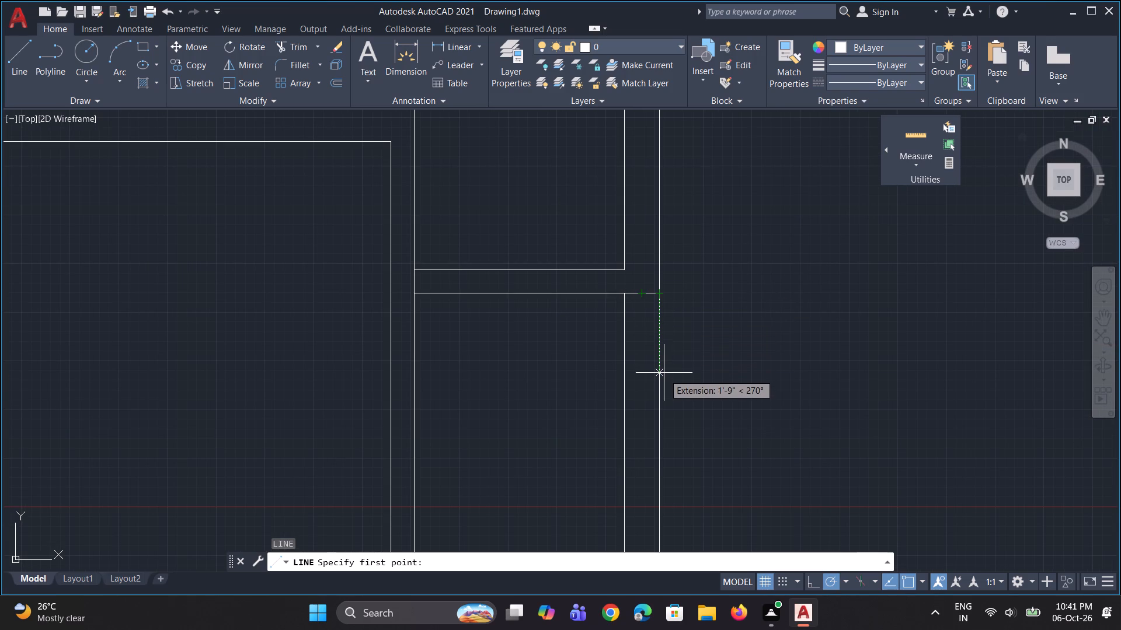
pyautogui.click(663, 328)
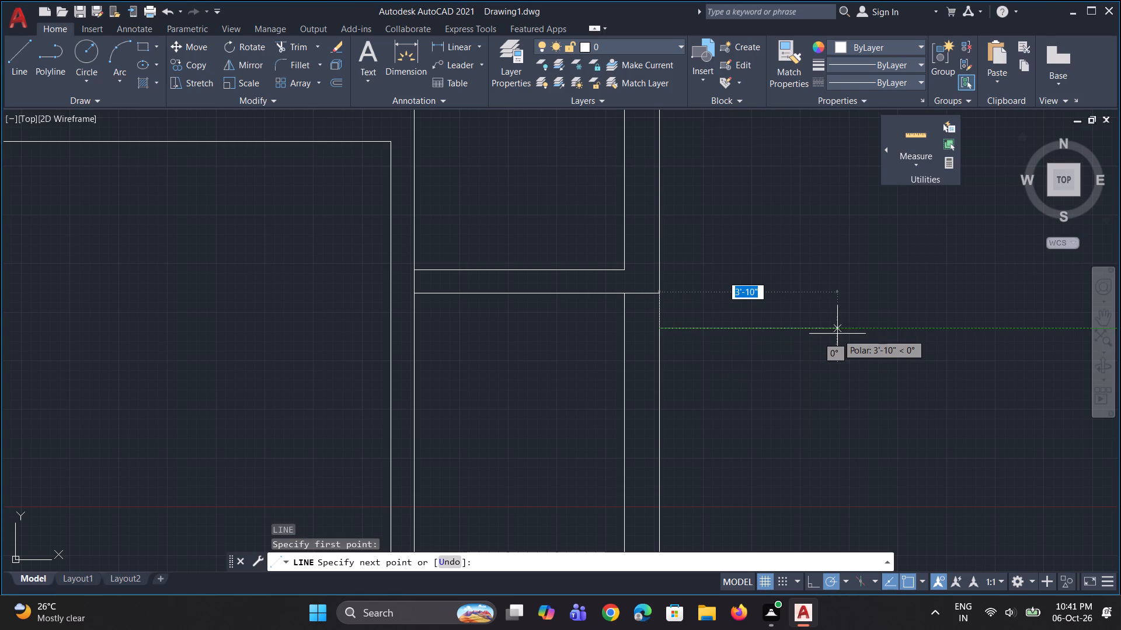
pyautogui.write("6'")
pyautogui.press('Return')
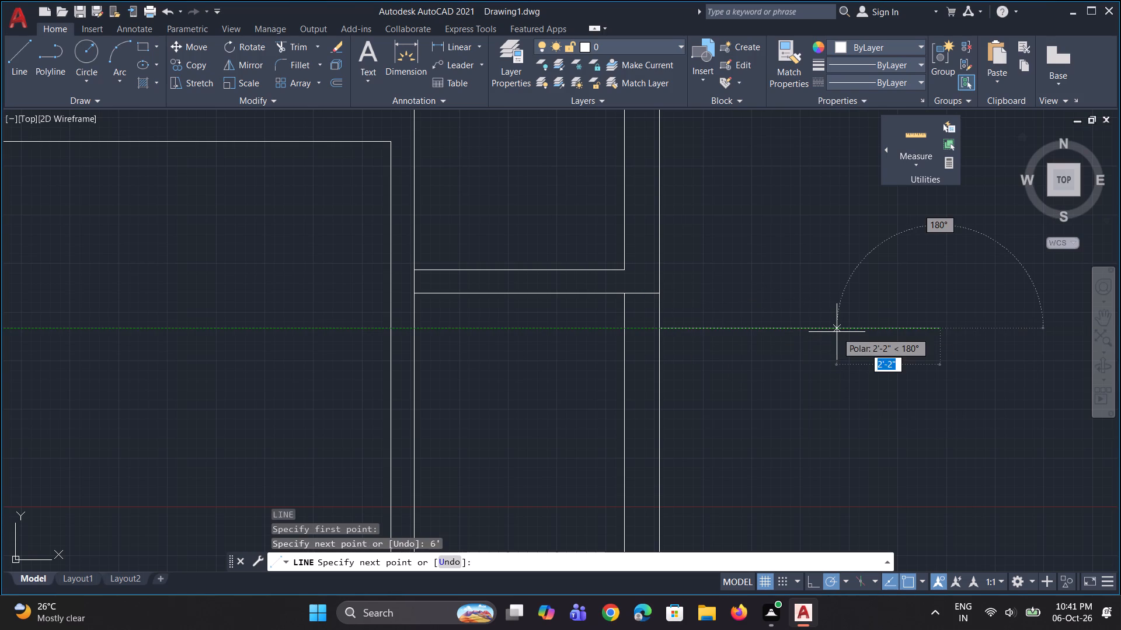
pyautogui.scroll(-3, 836, 280)
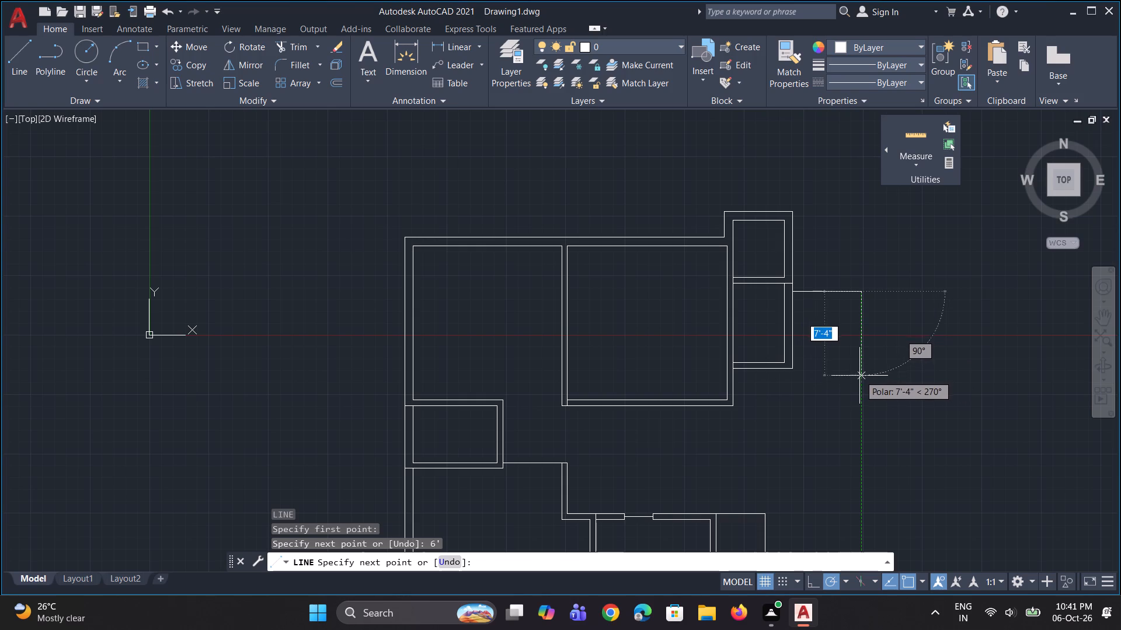
pyautogui.scroll(1, 859, 377)
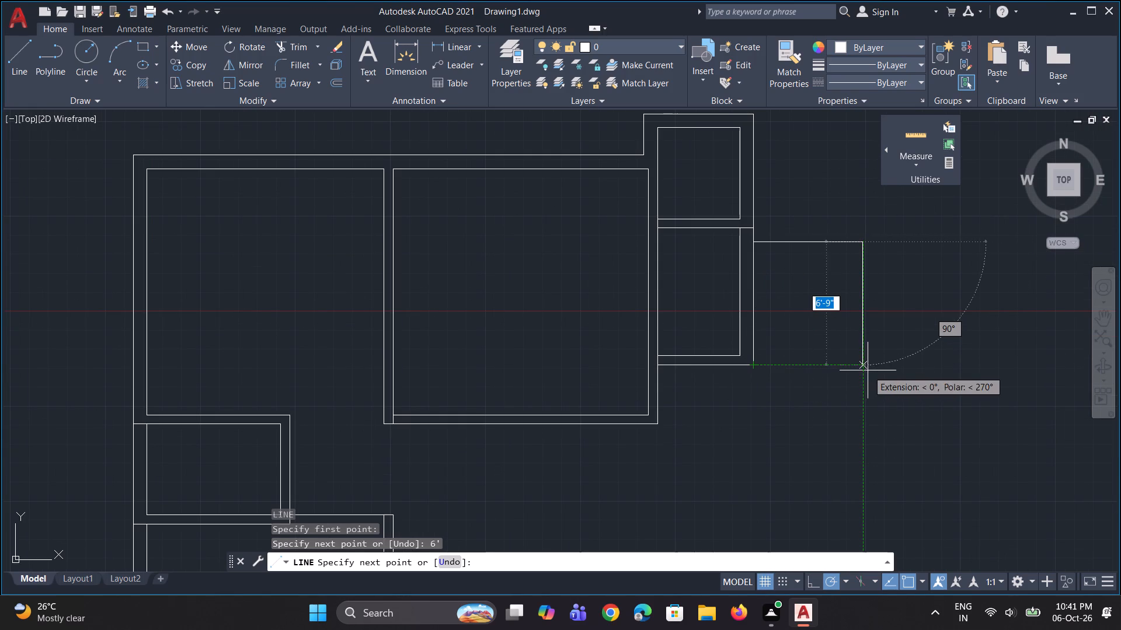
pyautogui.click(865, 366)
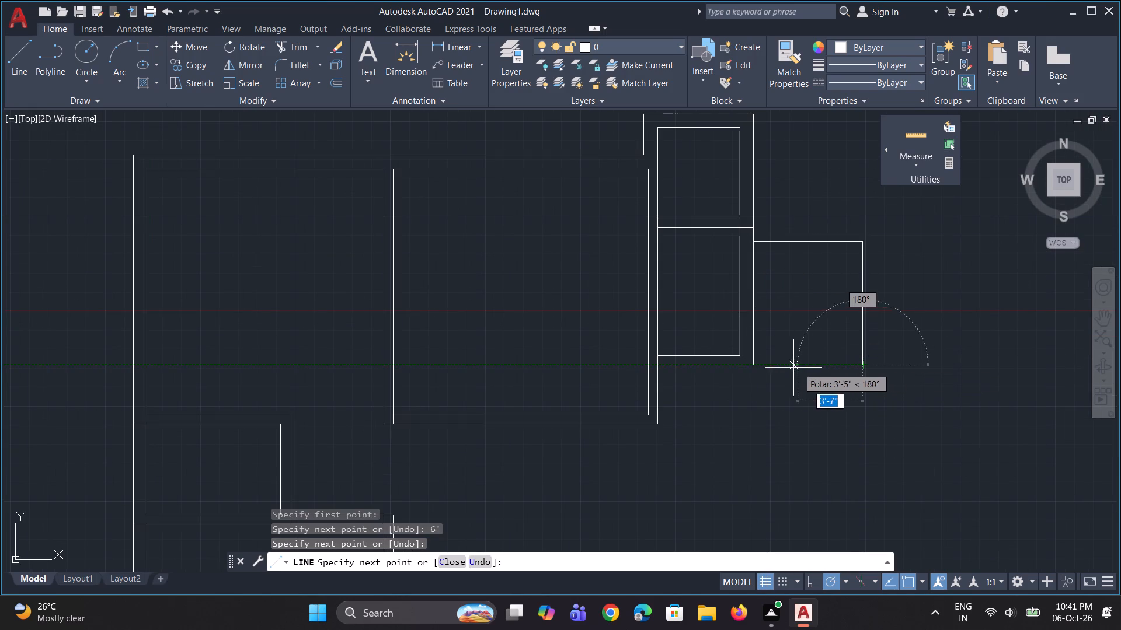
pyautogui.click(755, 365)
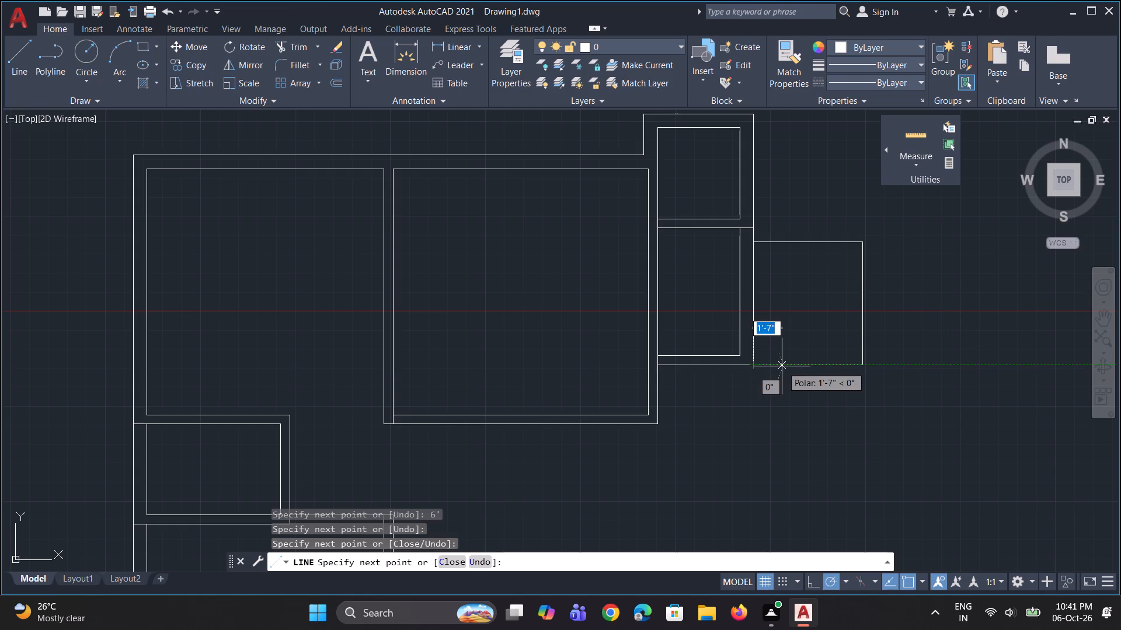
pyautogui.press('Escape')
# Offset the new outline's bottom line 6" upward to form the inner face of its wall.
pyautogui.press('o')
pyautogui.press('space')
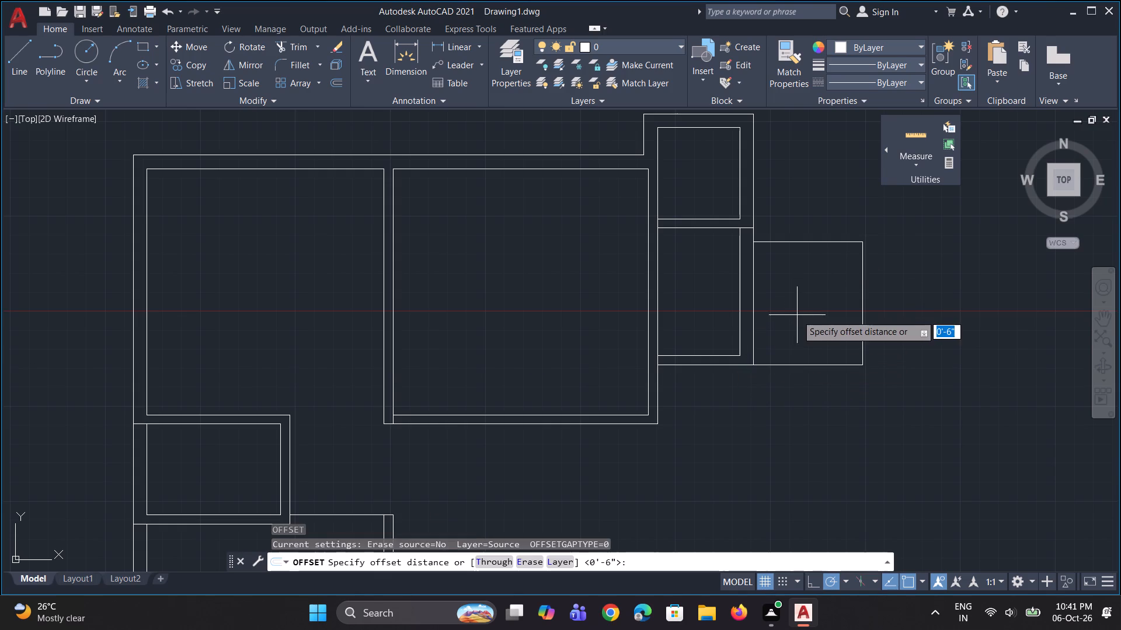
pyautogui.press('6')
pyautogui.hotkey('shift', '"')
pyautogui.press('Return')
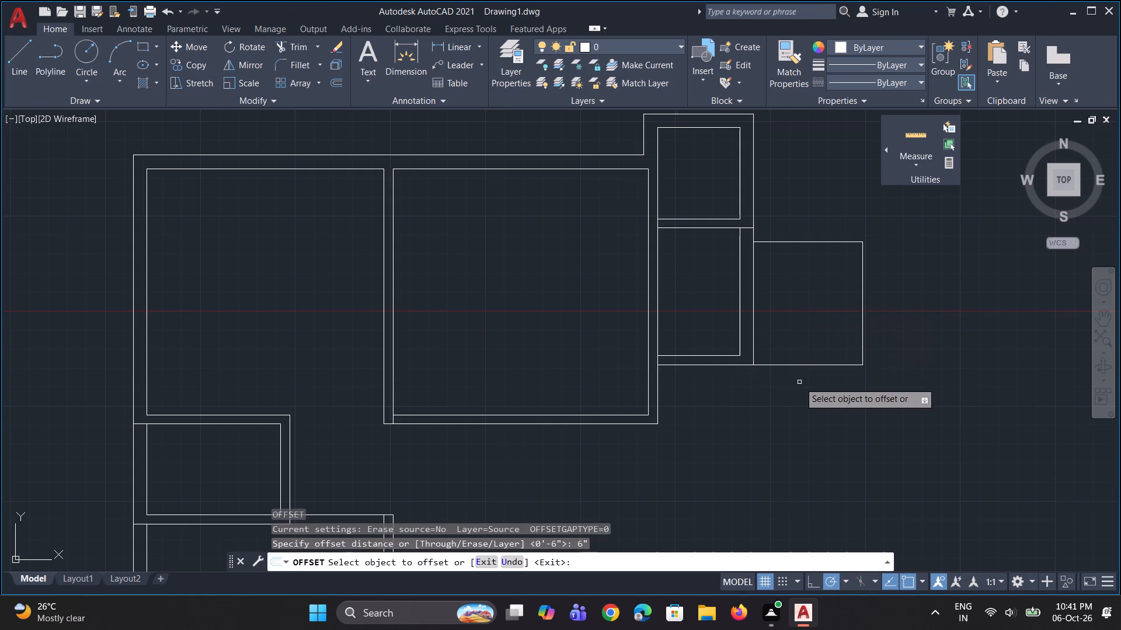
pyautogui.moveTo(810, 364); pyautogui.dragTo(813, 356)
pyautogui.click(814, 341)
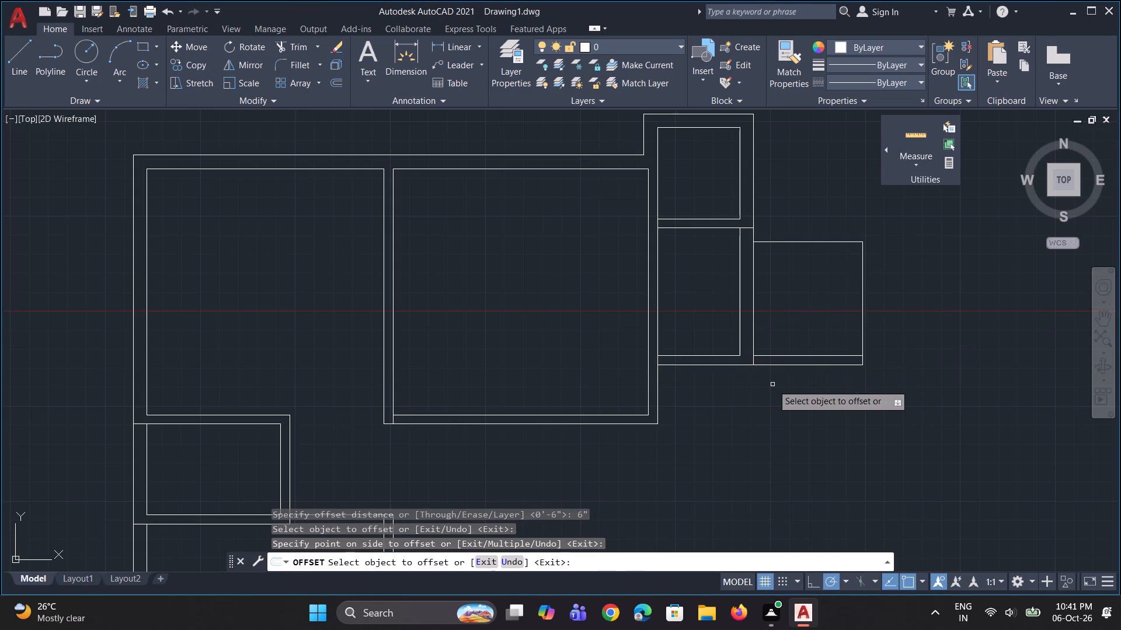
pyautogui.press('Escape')
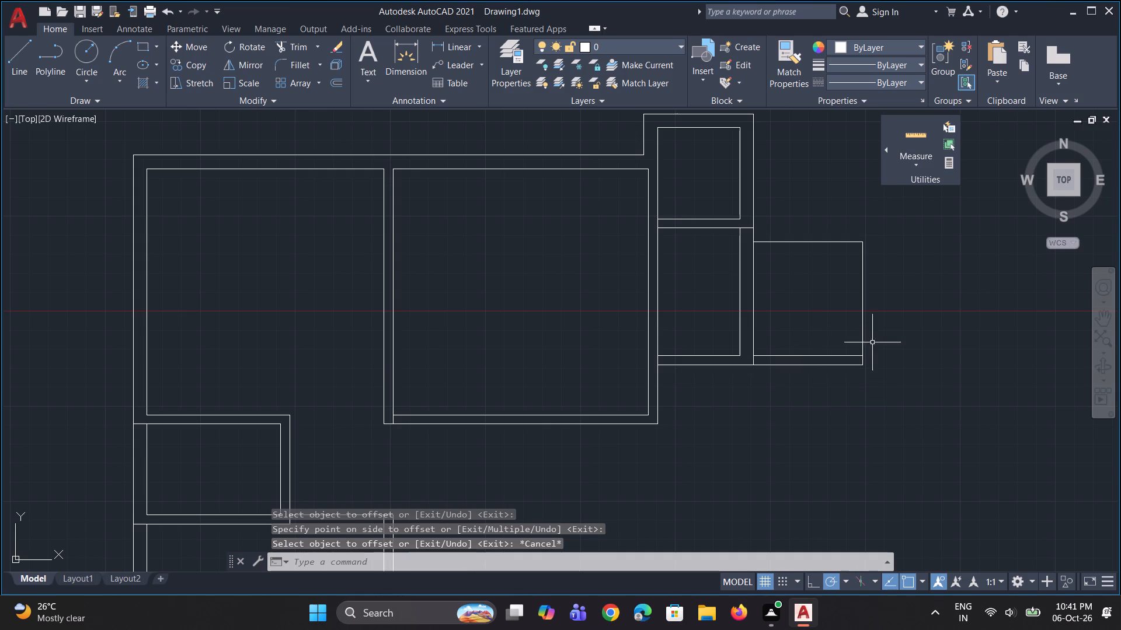
# Offset the new outline's right line 6" to the right and its top line 6" upward.
pyautogui.scroll(-1, 781, 373)
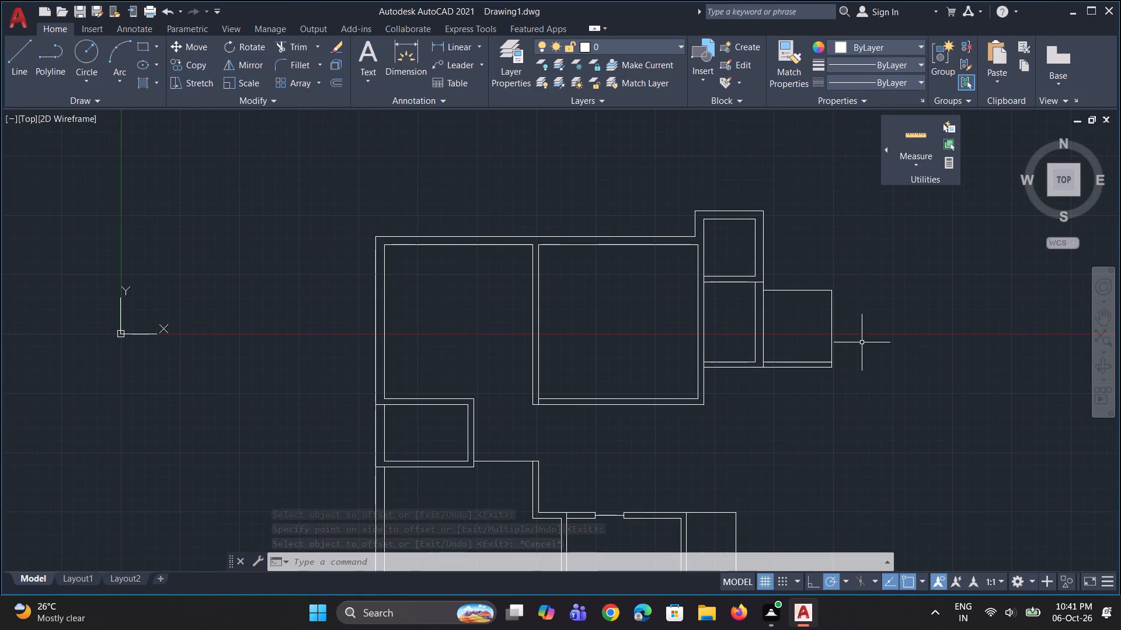
pyautogui.scroll(1, 866, 339)
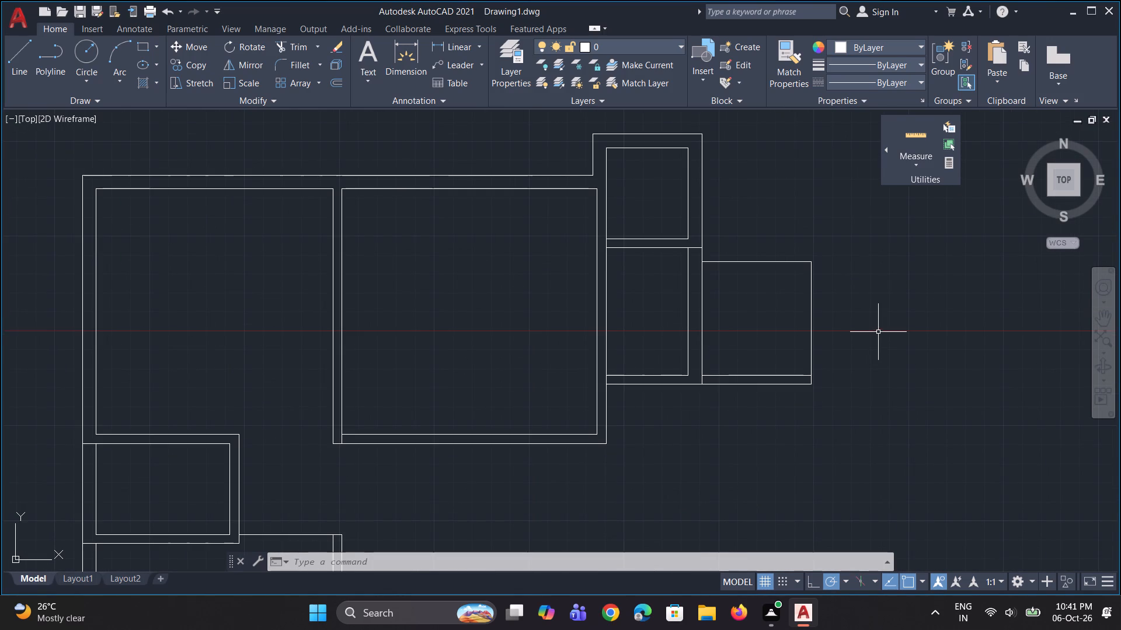
pyautogui.press('o')
pyautogui.press('space')
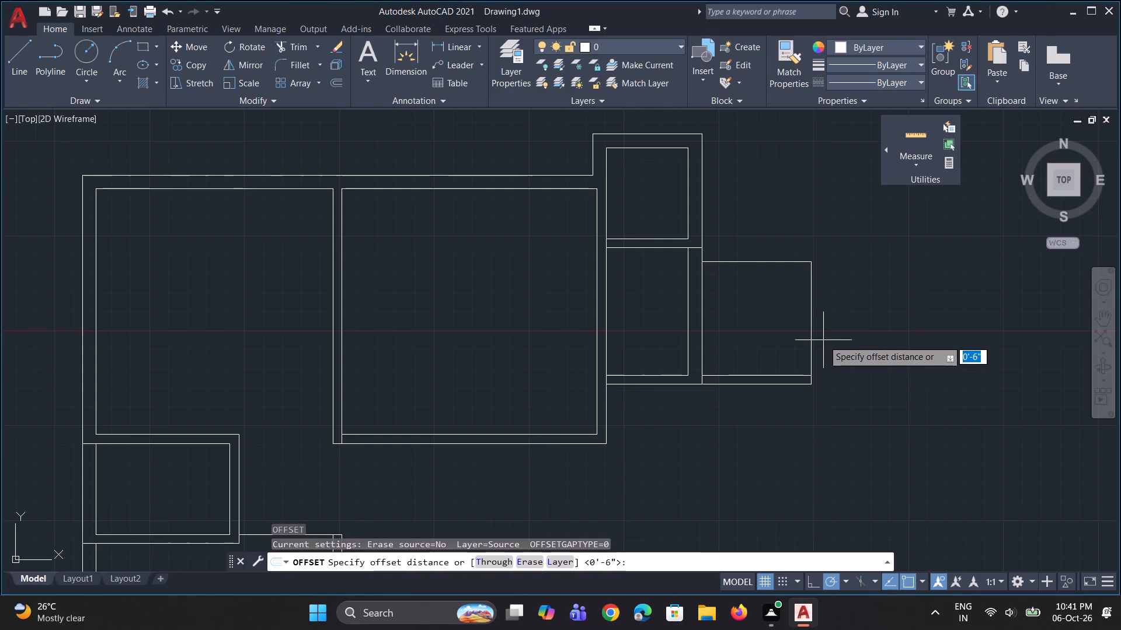
pyautogui.press('6')
pyautogui.hotkey('shift', '"')
pyautogui.press('Return')
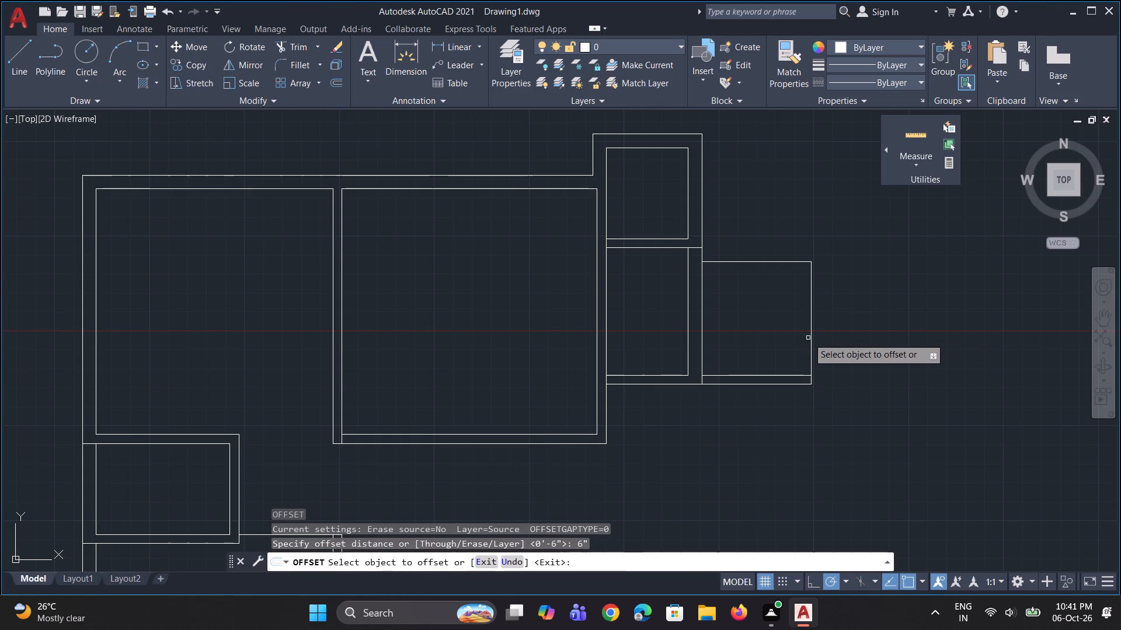
pyautogui.click(812, 337)
pyautogui.click(865, 344)
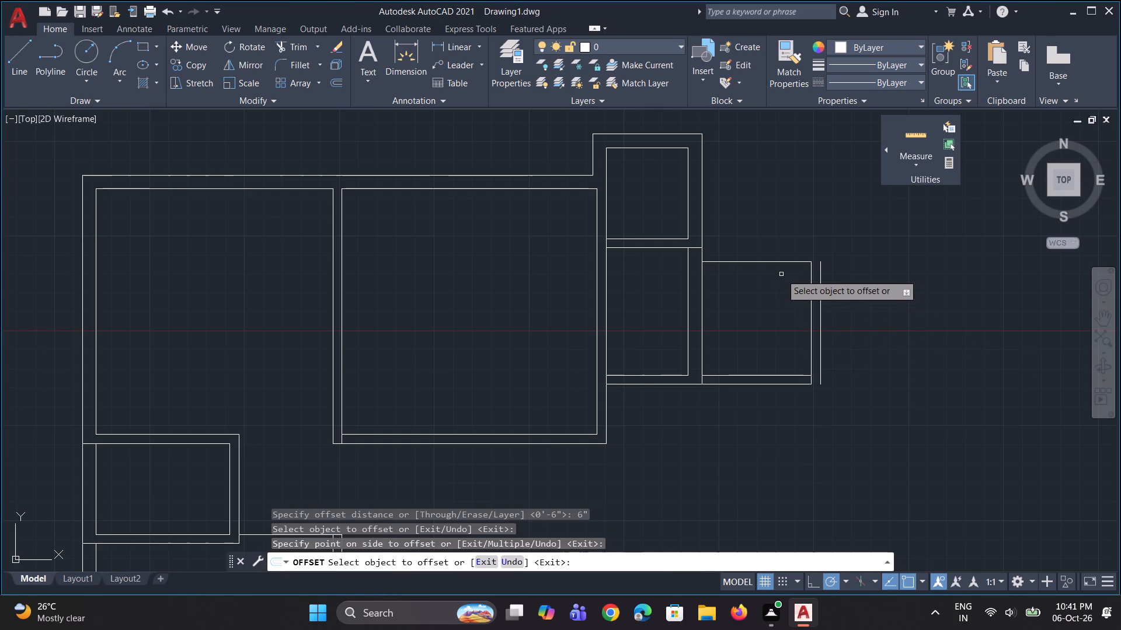
pyautogui.click(784, 262)
pyautogui.click(789, 251)
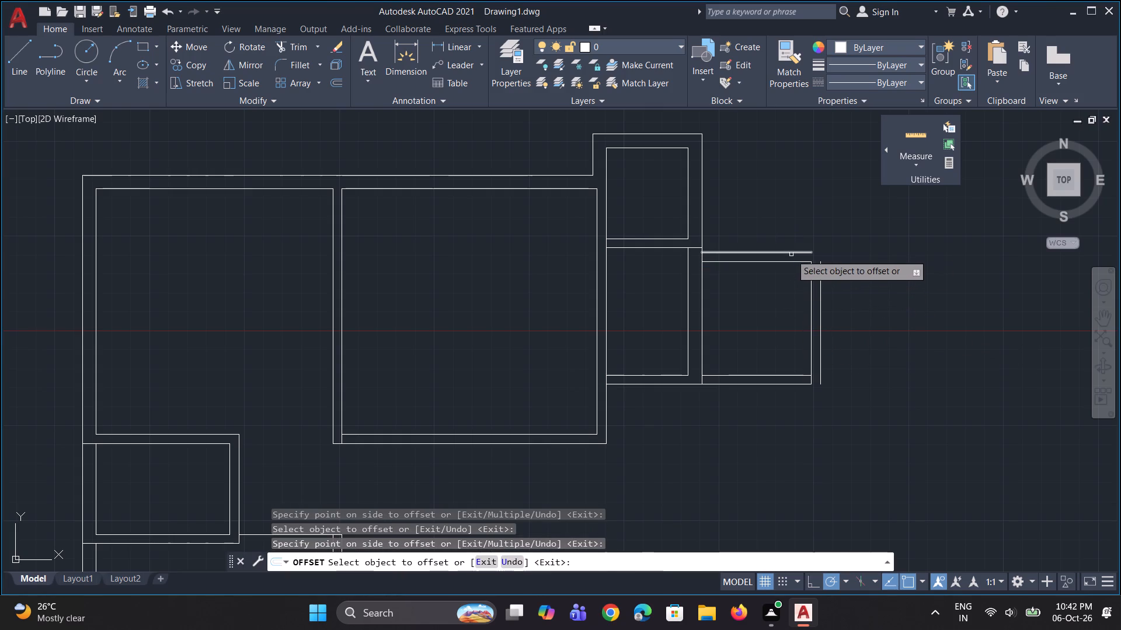
pyautogui.press('Escape')
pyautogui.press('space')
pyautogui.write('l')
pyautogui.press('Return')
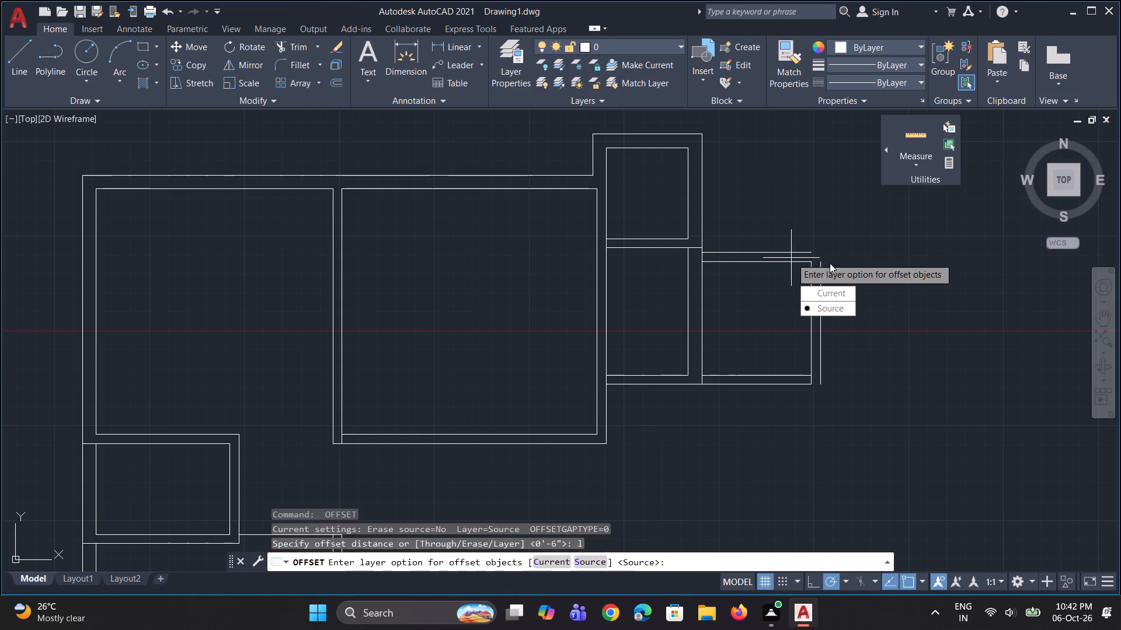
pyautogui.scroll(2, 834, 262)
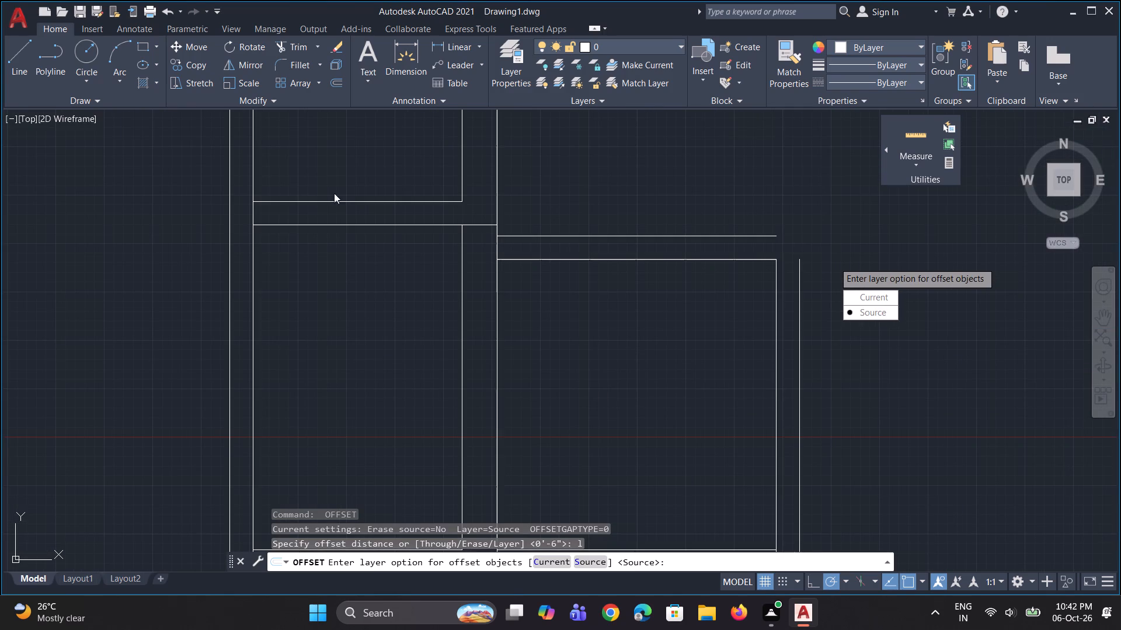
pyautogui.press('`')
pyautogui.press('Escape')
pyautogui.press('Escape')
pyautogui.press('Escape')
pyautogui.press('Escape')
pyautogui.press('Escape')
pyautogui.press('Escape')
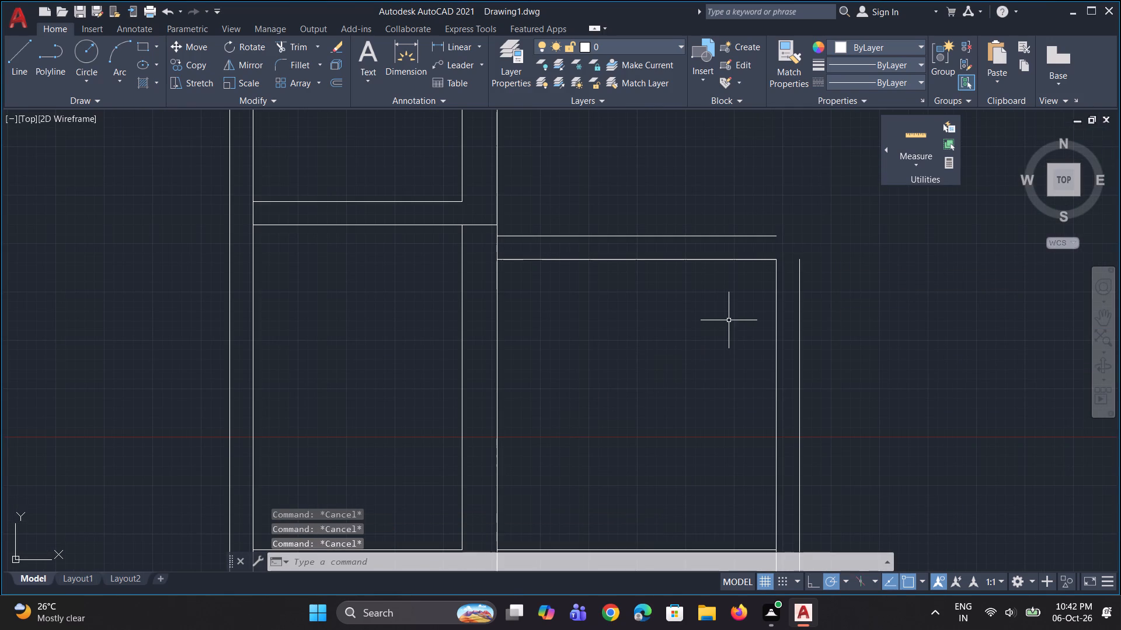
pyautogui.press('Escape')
# Close the new space's upper-right outer corner with lines from the outer right wall line up and across to the outer top wall line.
pyautogui.press('l')
pyautogui.press('space')
pyautogui.scroll(1, 765, 253)
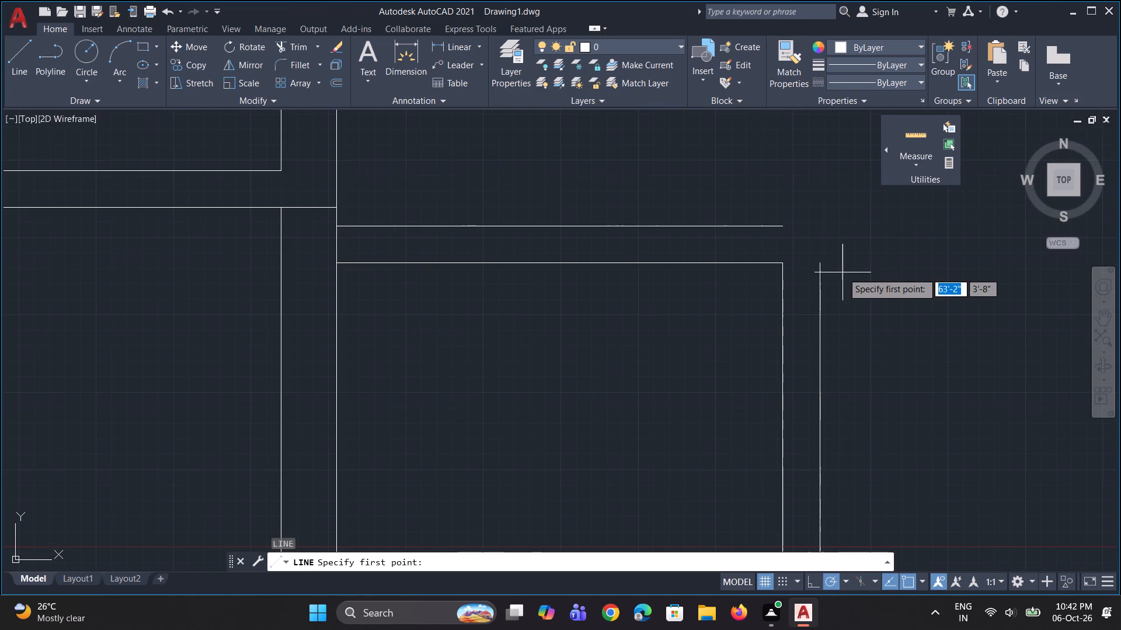
pyautogui.click(823, 264)
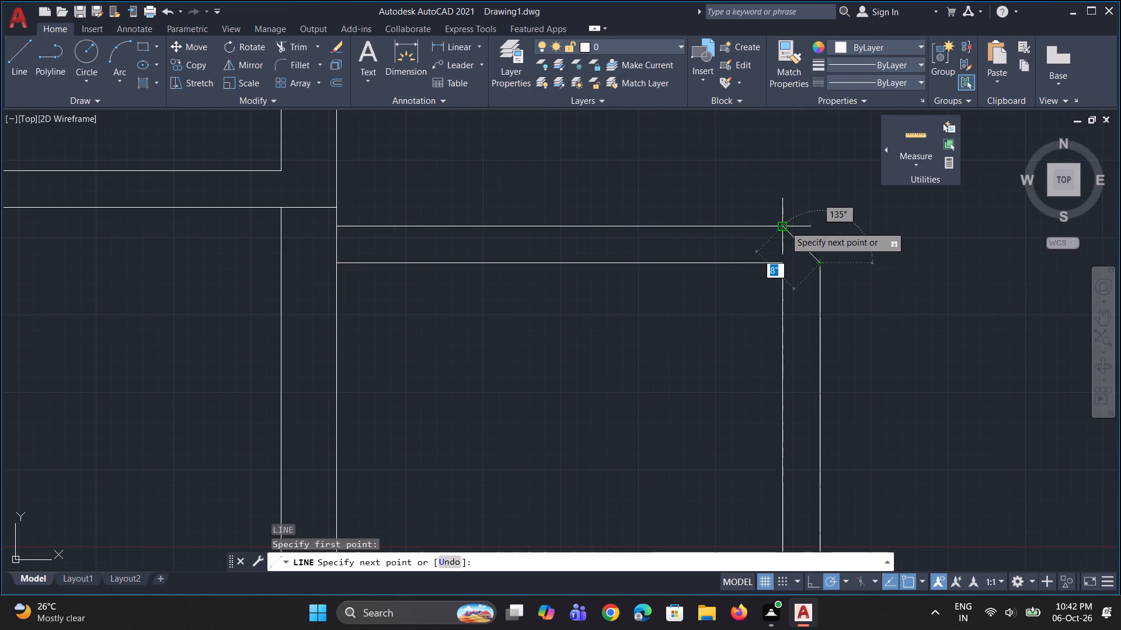
pyautogui.click(821, 226)
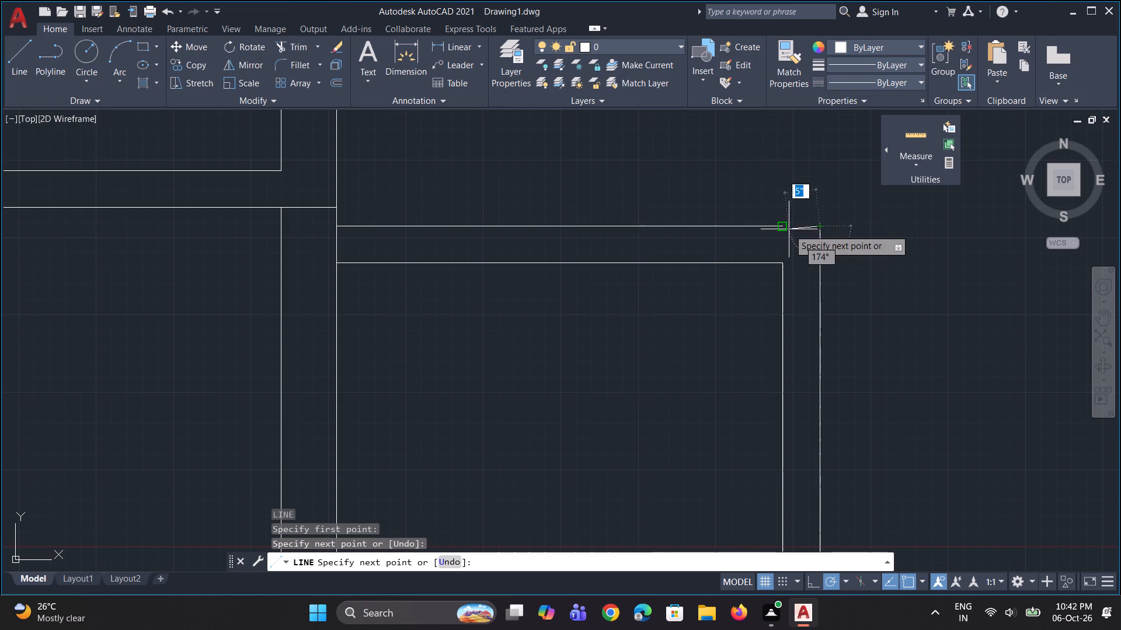
pyautogui.click(786, 229)
pyautogui.scroll(-3, 774, 271)
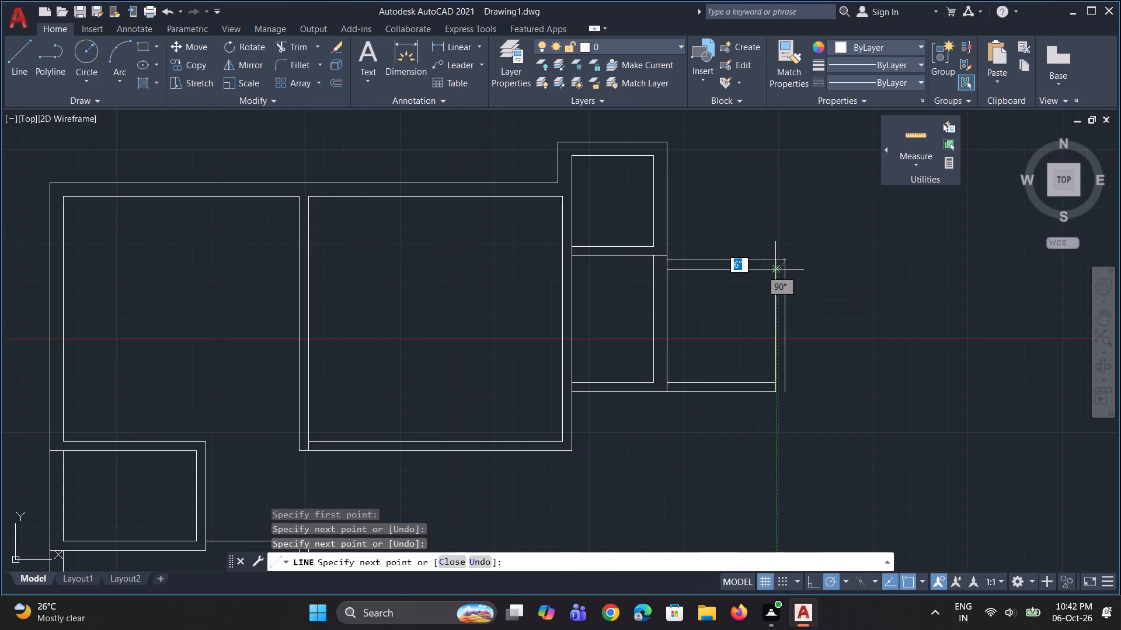
pyautogui.press('Escape')
# Draw a short horizontal line joining the bottom end of the outer right wall line to the new space's bottom-right corner.
pyautogui.scroll(-2, 796, 233)
pyautogui.scroll(3, 802, 307)
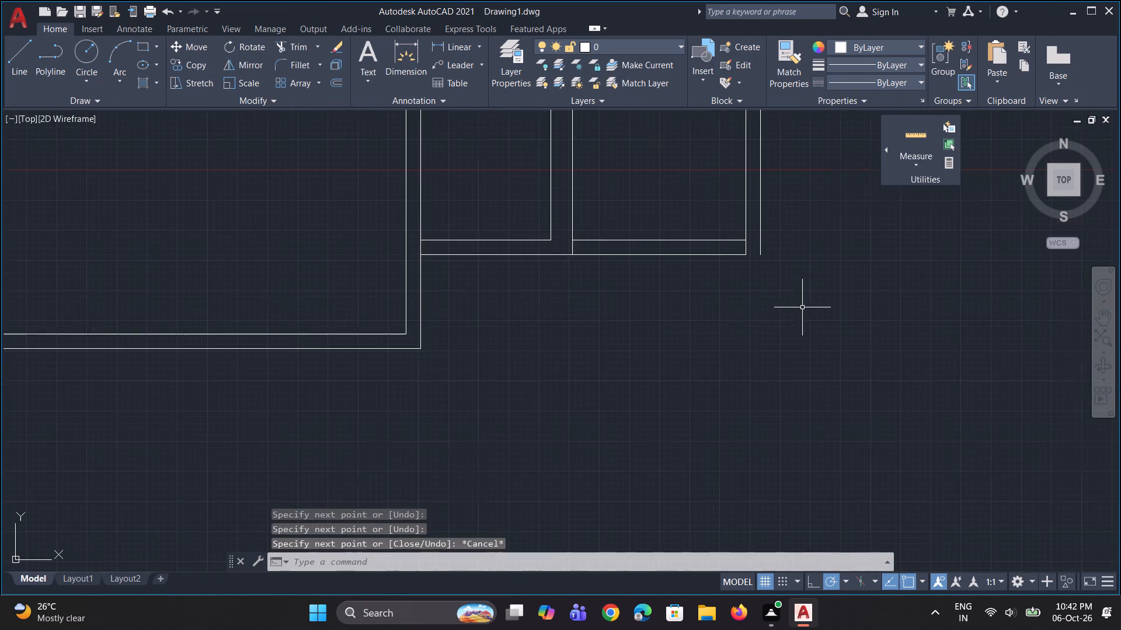
pyautogui.scroll(2, 763, 274)
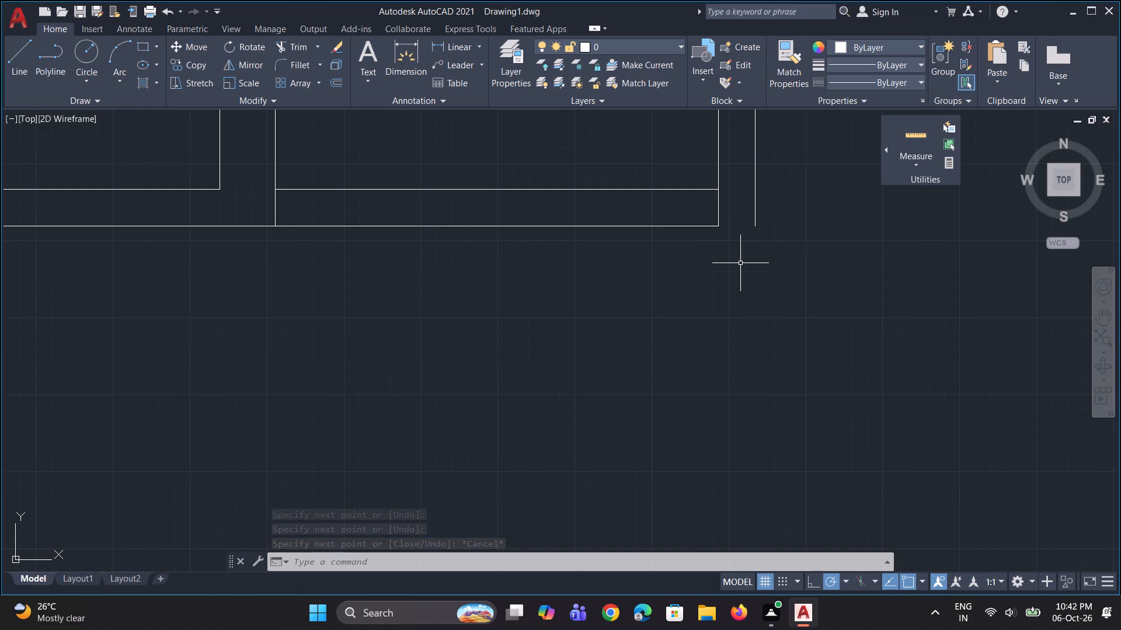
pyautogui.scroll(1, 747, 235)
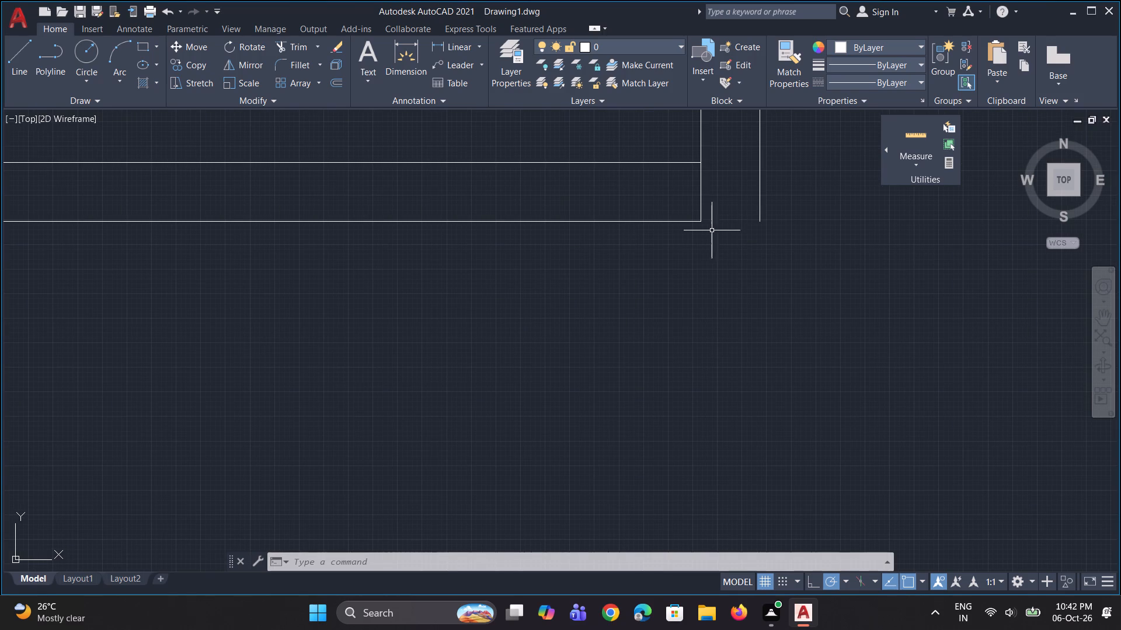
pyautogui.press('l')
pyautogui.press('space')
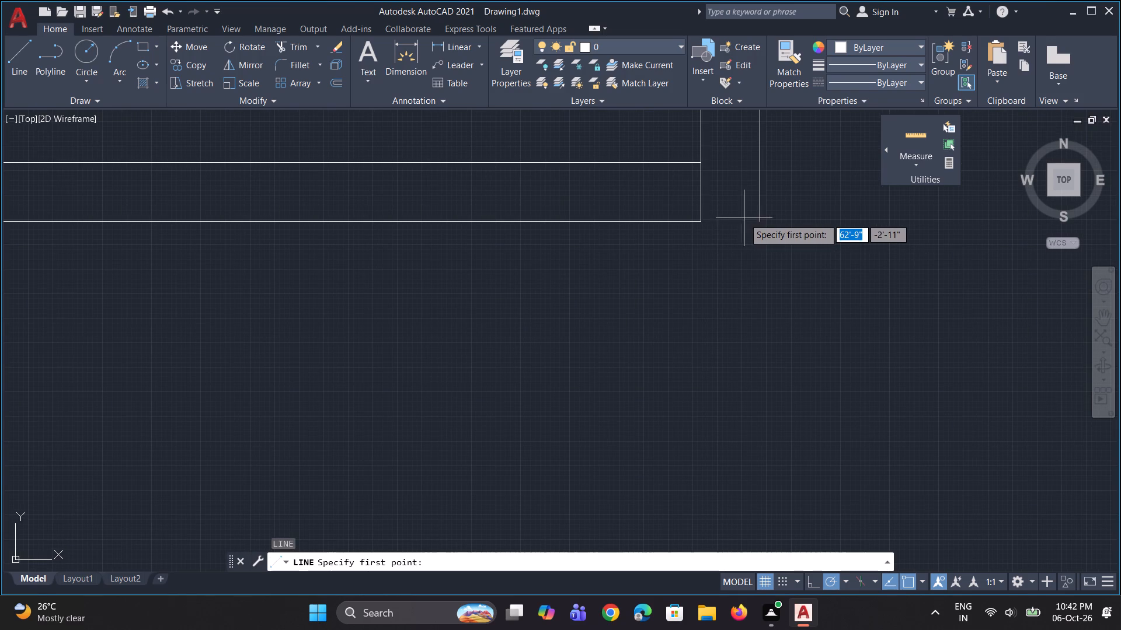
pyautogui.click(758, 223)
pyautogui.click(699, 220)
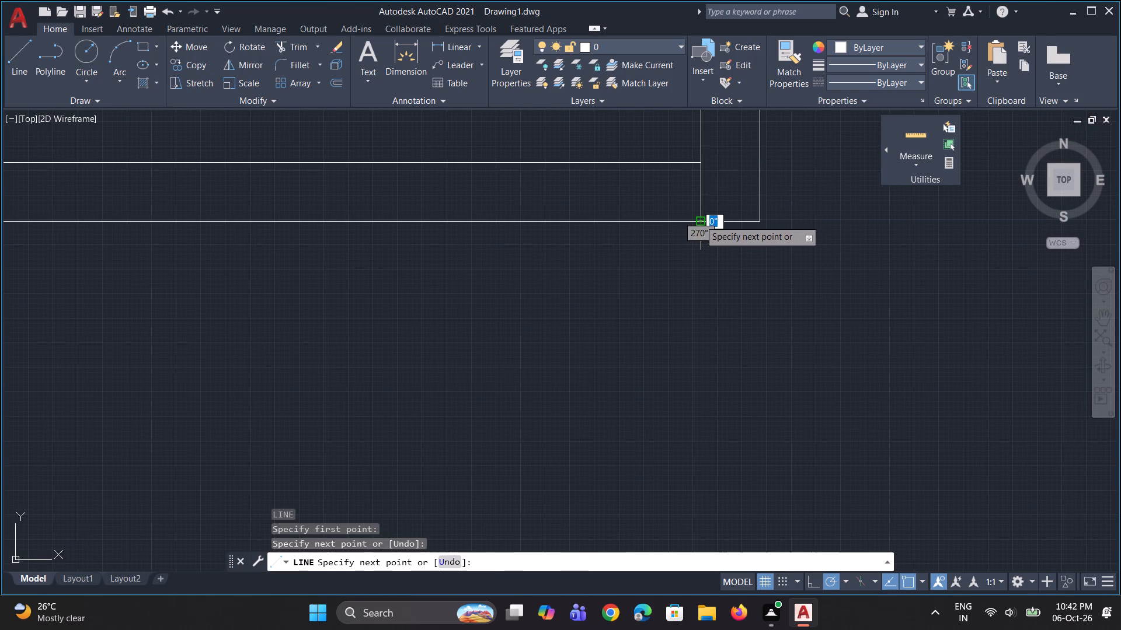
# Trim the inner right wall line's overrun between the inner and outer bottom wall lines at the new space's lower-right corner.
pyautogui.press('Escape')
pyautogui.write('tr')
pyautogui.press('space')
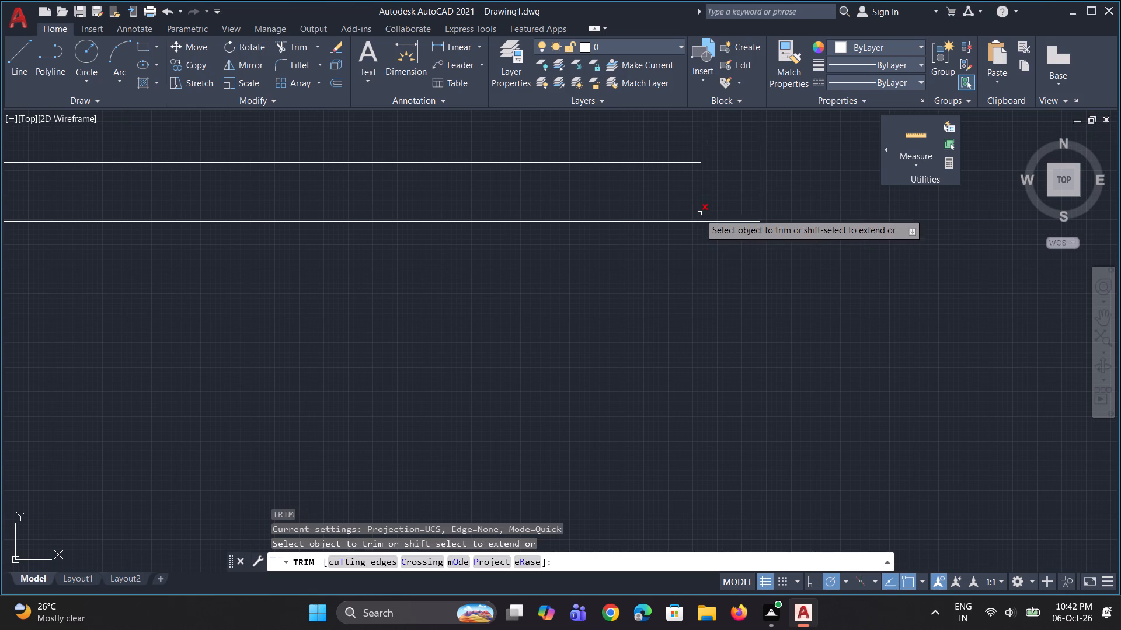
pyautogui.click(699, 212)
pyautogui.scroll(-6, 672, 308)
pyautogui.scroll(2, 666, 223)
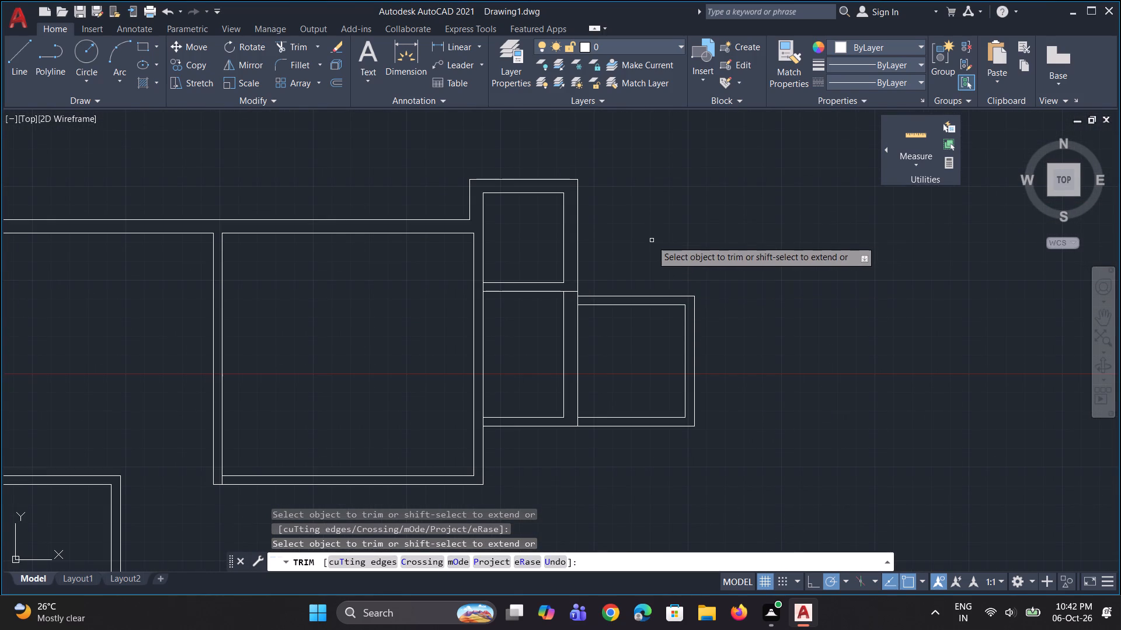
pyautogui.moveTo(652, 240); pyautogui.dragTo(648, 253)
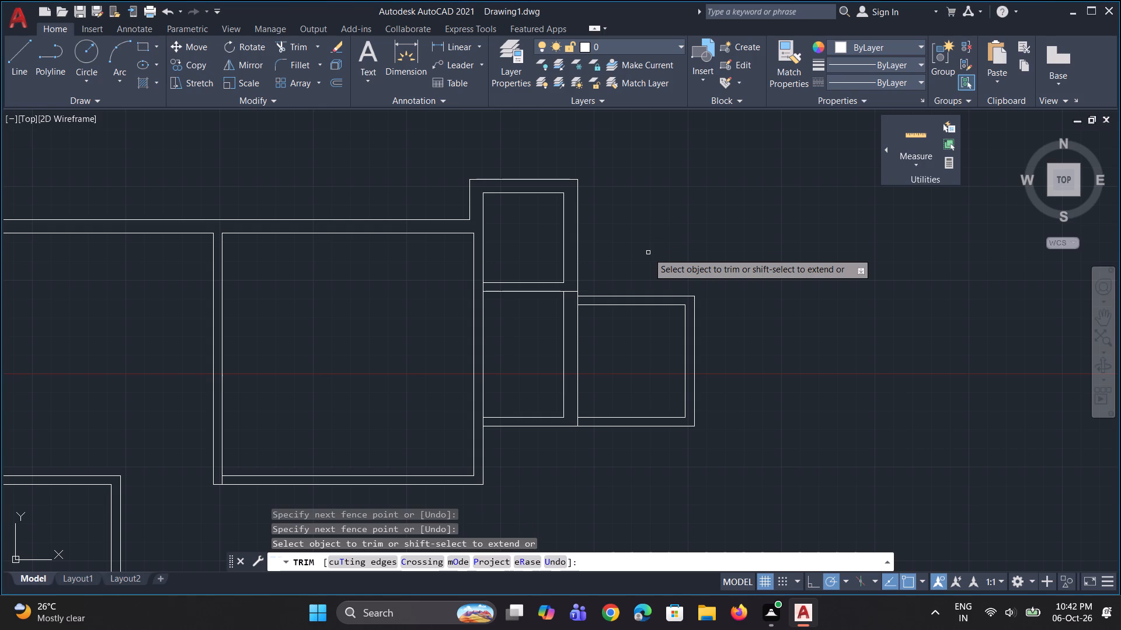
pyautogui.scroll(-1, 618, 293)
pyautogui.scroll(-1, 577, 356)
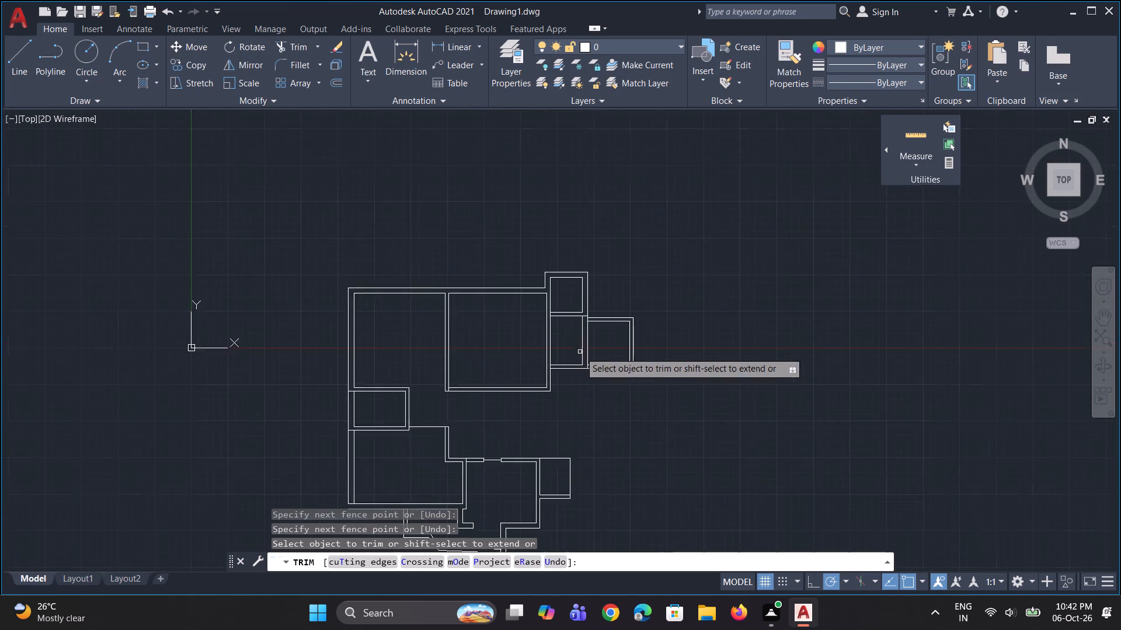
pyautogui.scroll(-1, 580, 351)
pyautogui.scroll(1, 586, 435)
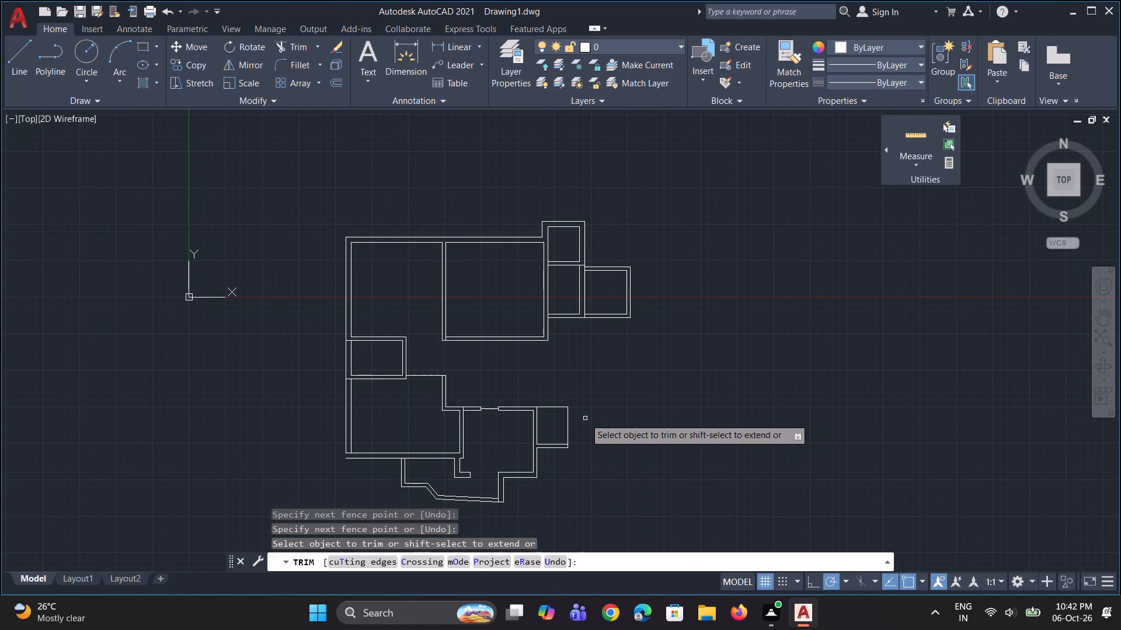
pyautogui.press('Escape')
# Draw a line about 18'-6" down from the new space's bottom-right outer corner, and back across to the small lower room's bottom-right corner.
pyautogui.press('l')
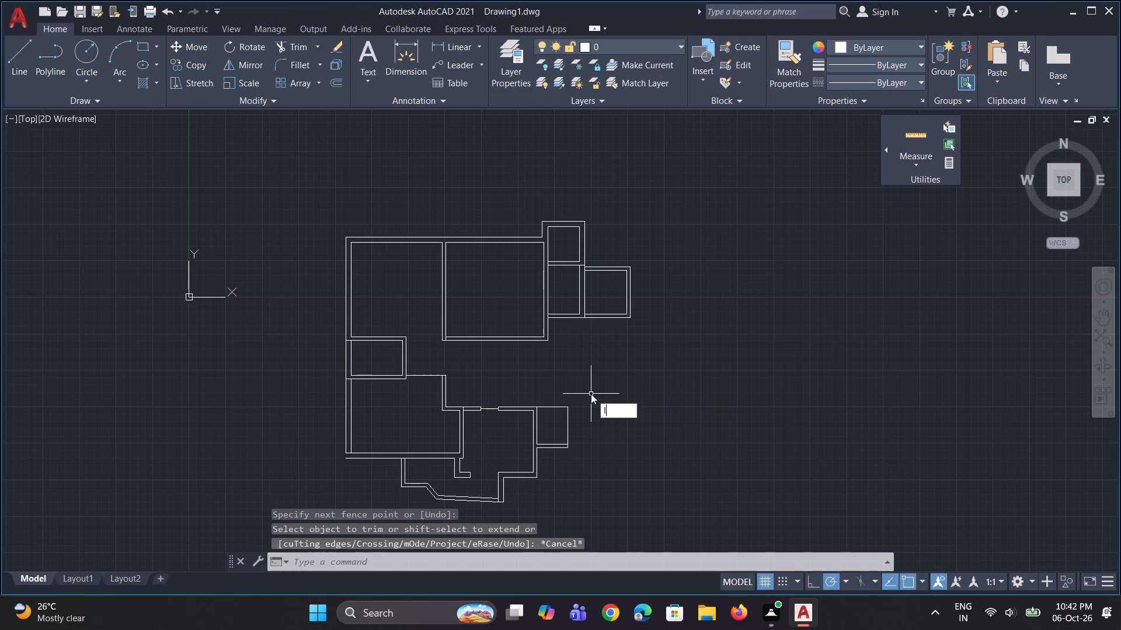
pyautogui.press('space')
pyautogui.scroll(-1, 633, 295)
pyautogui.scroll(3, 622, 327)
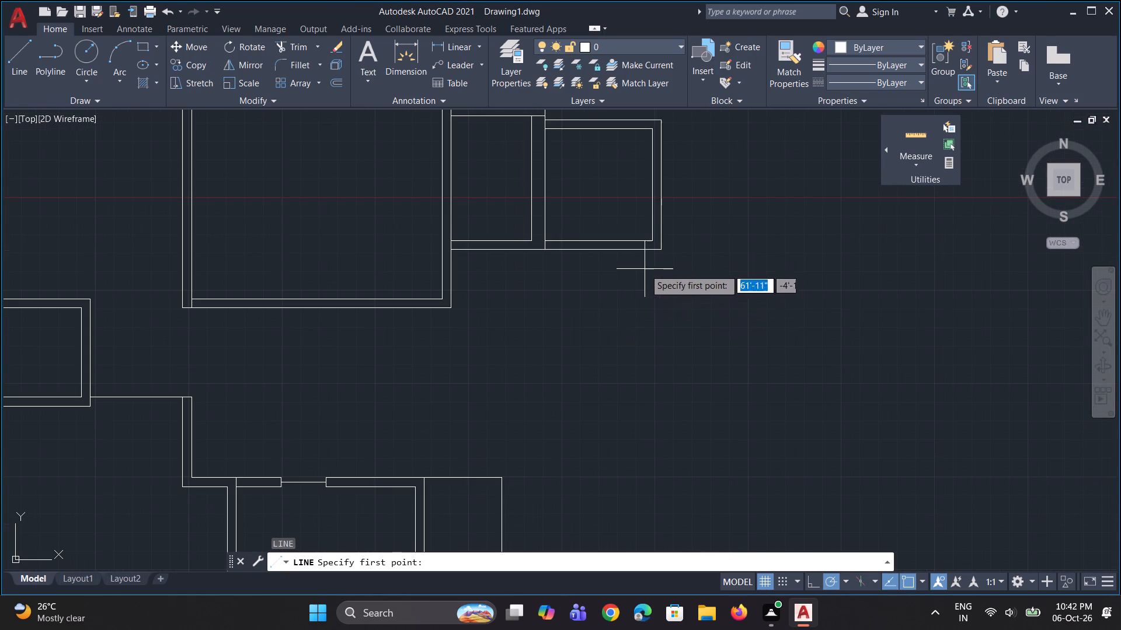
pyautogui.click(664, 251)
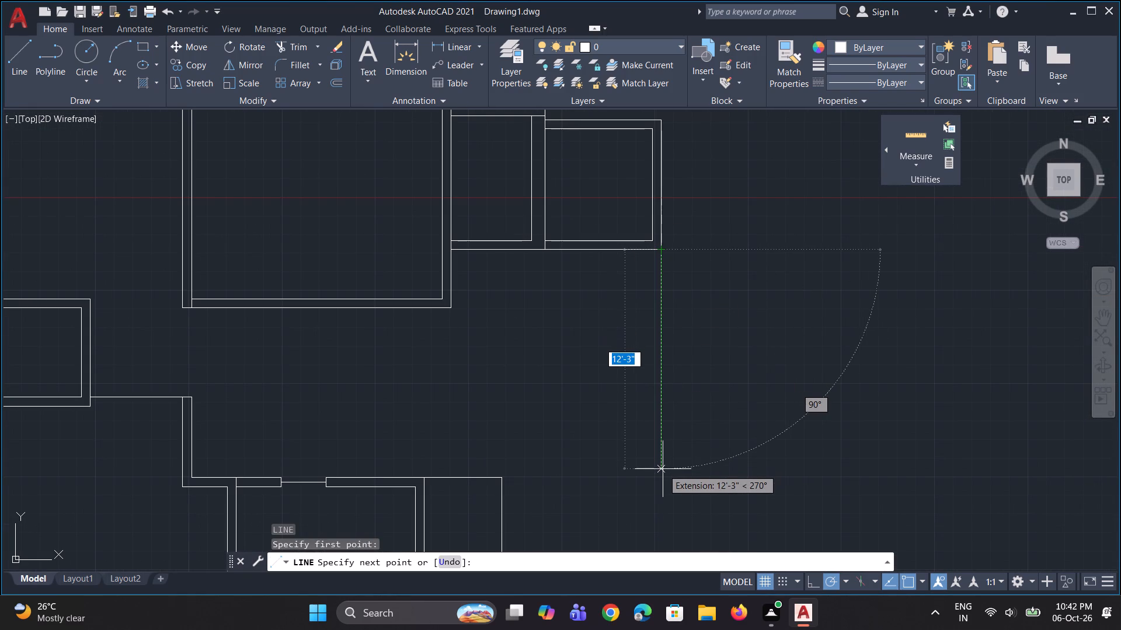
pyautogui.scroll(-2, 663, 469)
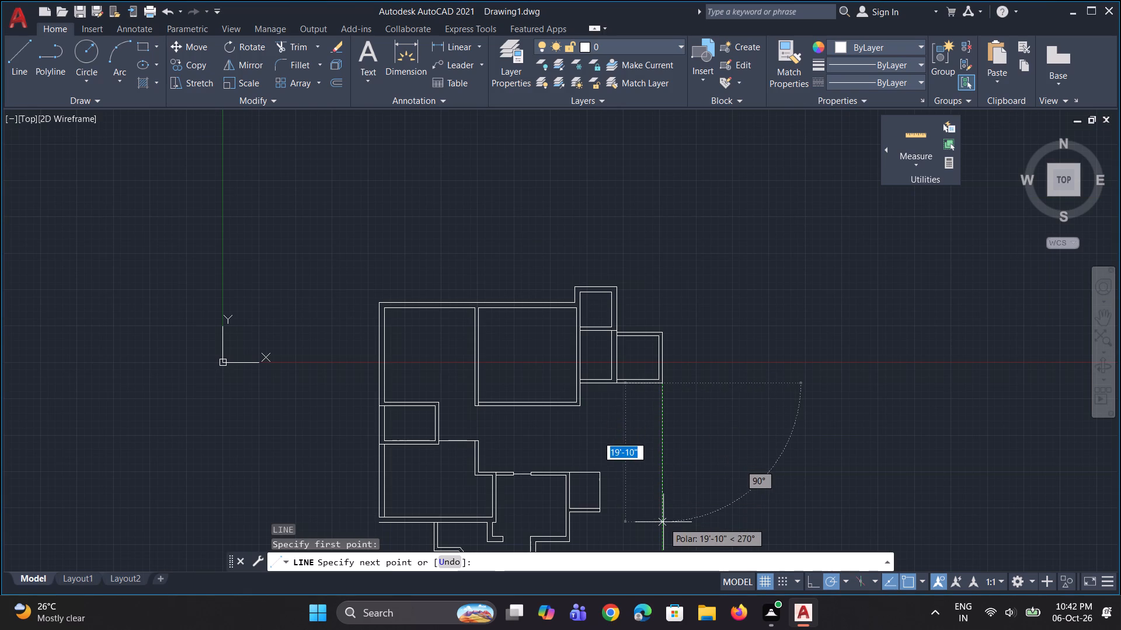
pyautogui.scroll(1, 663, 523)
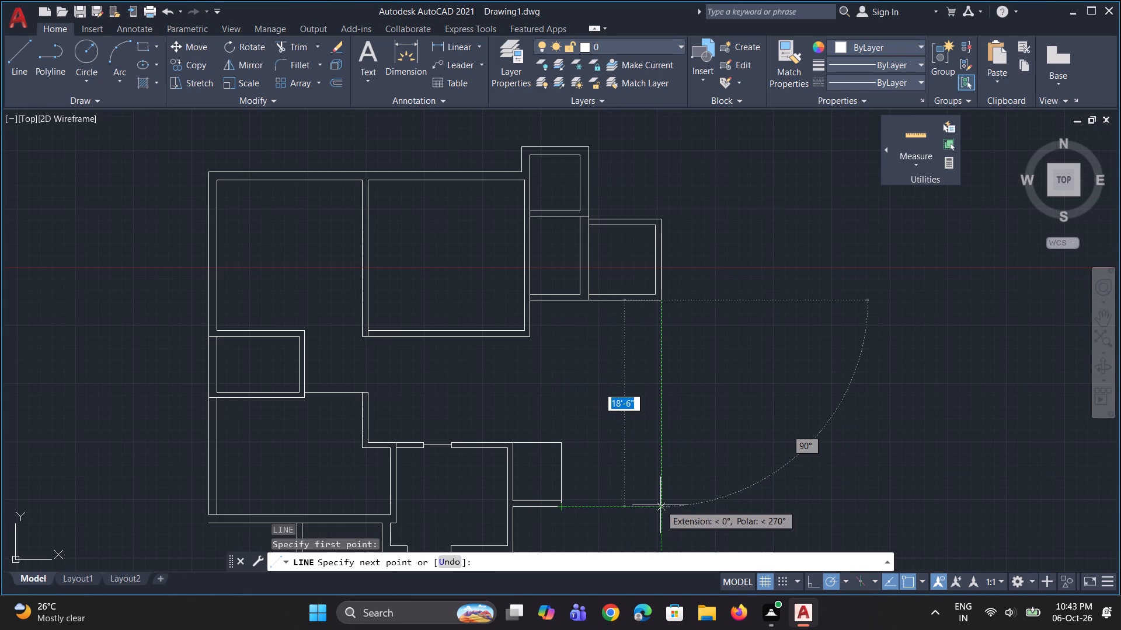
pyautogui.click(661, 507)
pyautogui.click(562, 508)
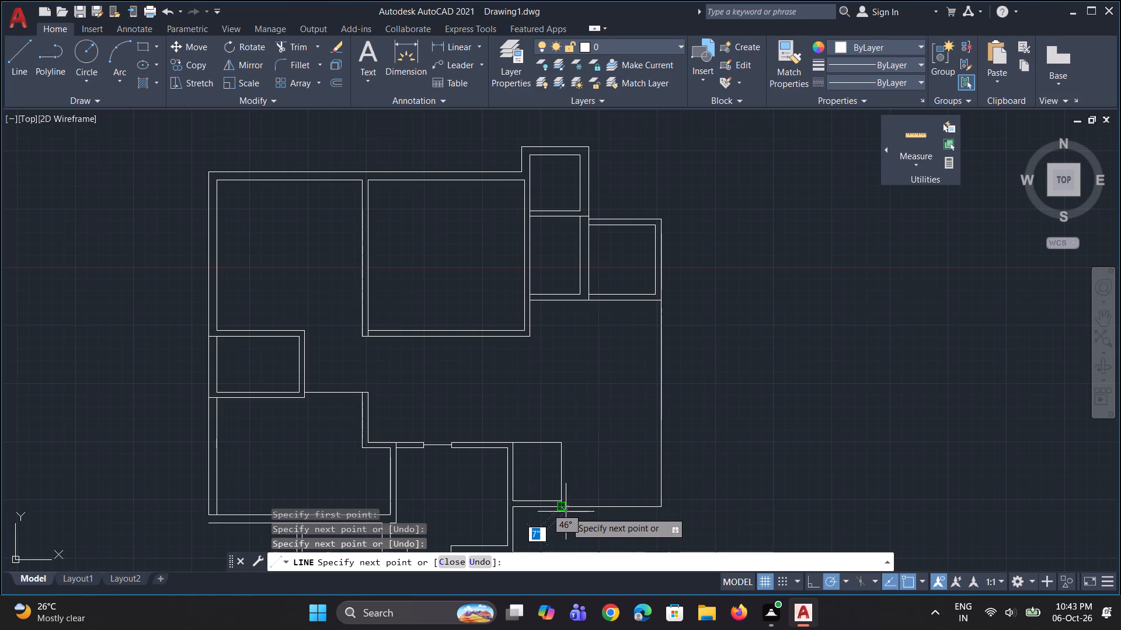
pyautogui.press('Escape')
# Offset the long right line and the bottom line joining it 6" inward to form the wall's inner faces.
pyautogui.press('o')
pyautogui.press('space')
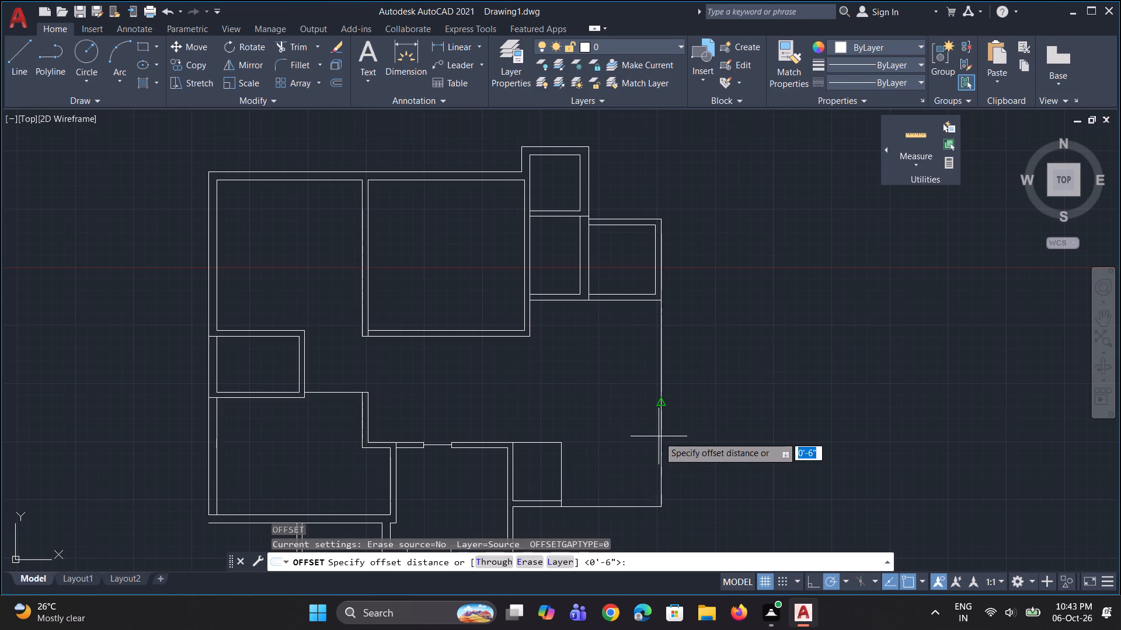
pyautogui.press('4')
pyautogui.press('BackSpace')
pyautogui.press('6')
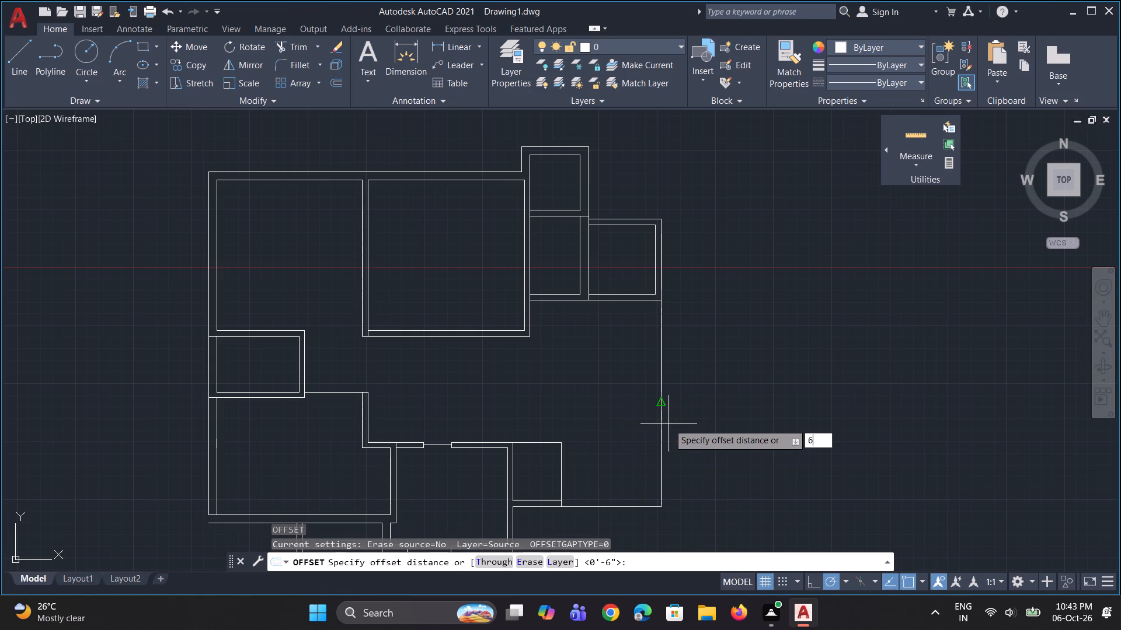
pyautogui.hotkey('shift', '"')
pyautogui.press('Return')
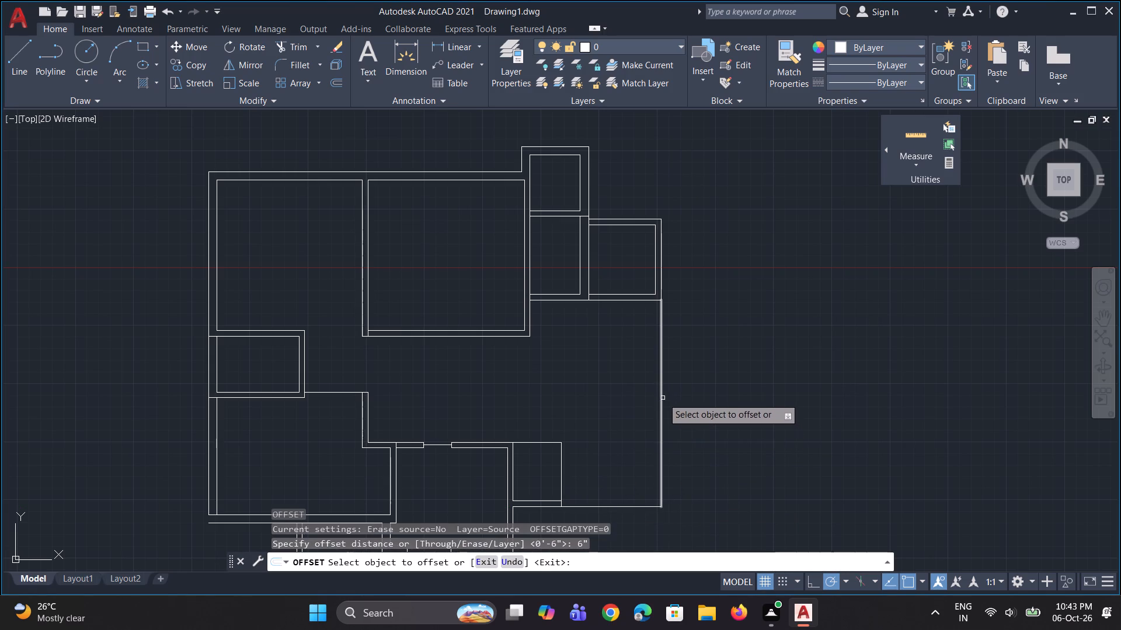
pyautogui.click(660, 397)
pyautogui.click(658, 400)
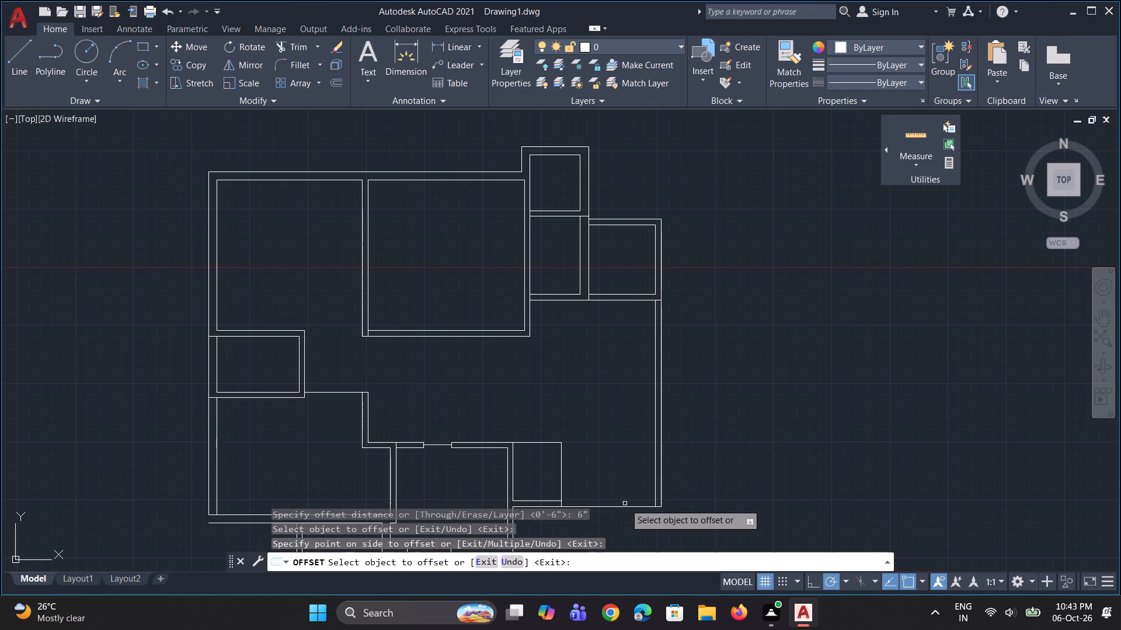
pyautogui.click(628, 506)
pyautogui.click(631, 497)
pyautogui.scroll(-3, 583, 386)
pyautogui.scroll(4, 586, 420)
pyautogui.press('Escape')
# Trim both inner wall lines where they overrun each other at the large open area's lower-right corner.
pyautogui.write('tr')
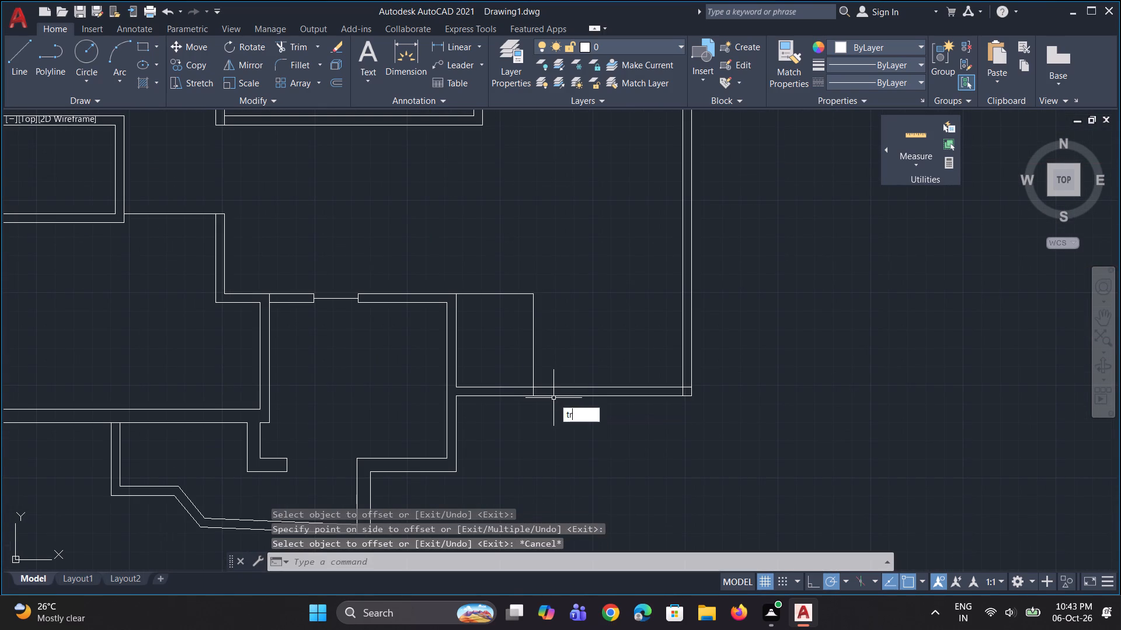
pyautogui.press('space')
pyautogui.scroll(2, 670, 393)
pyautogui.click(704, 393)
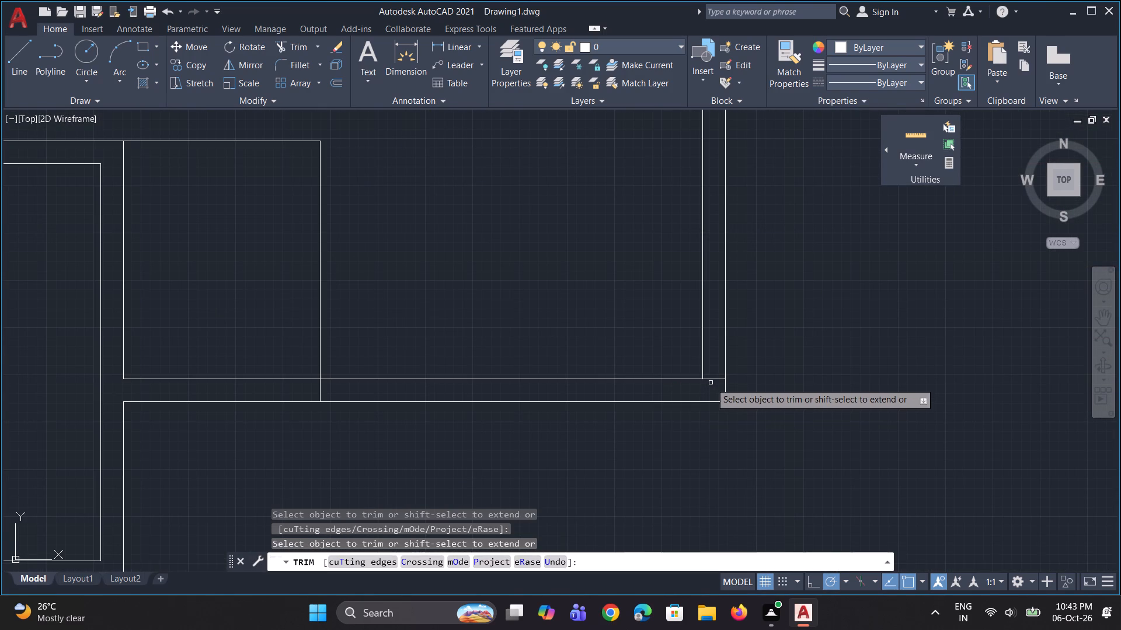
pyautogui.click(712, 379)
pyautogui.scroll(-2, 290, 422)
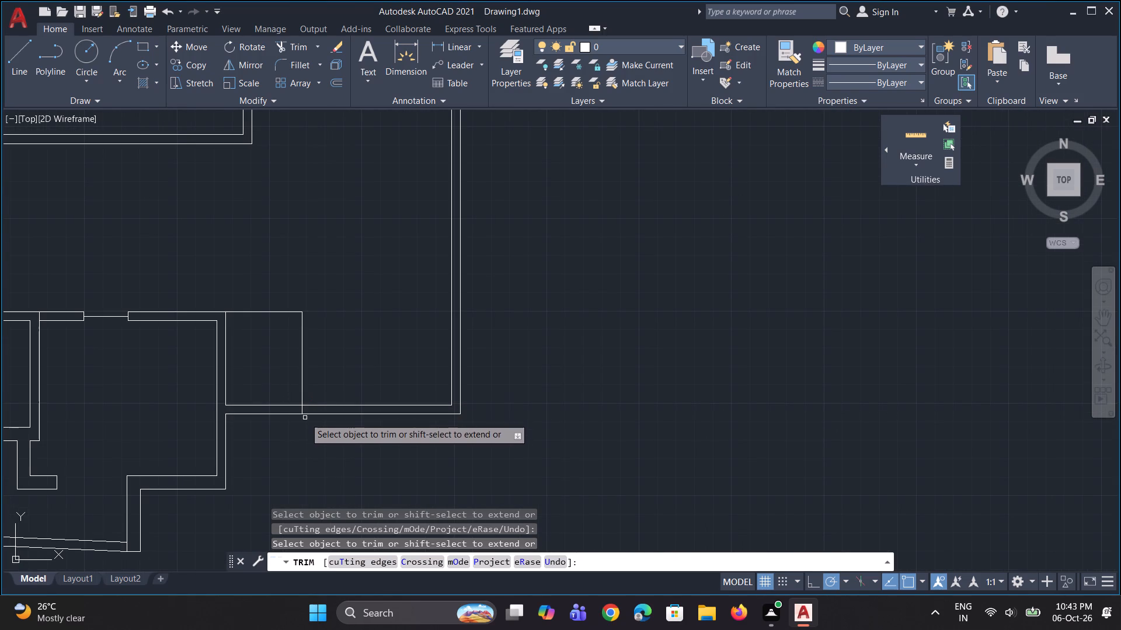
pyautogui.scroll(1, 308, 421)
pyautogui.scroll(-2, 318, 444)
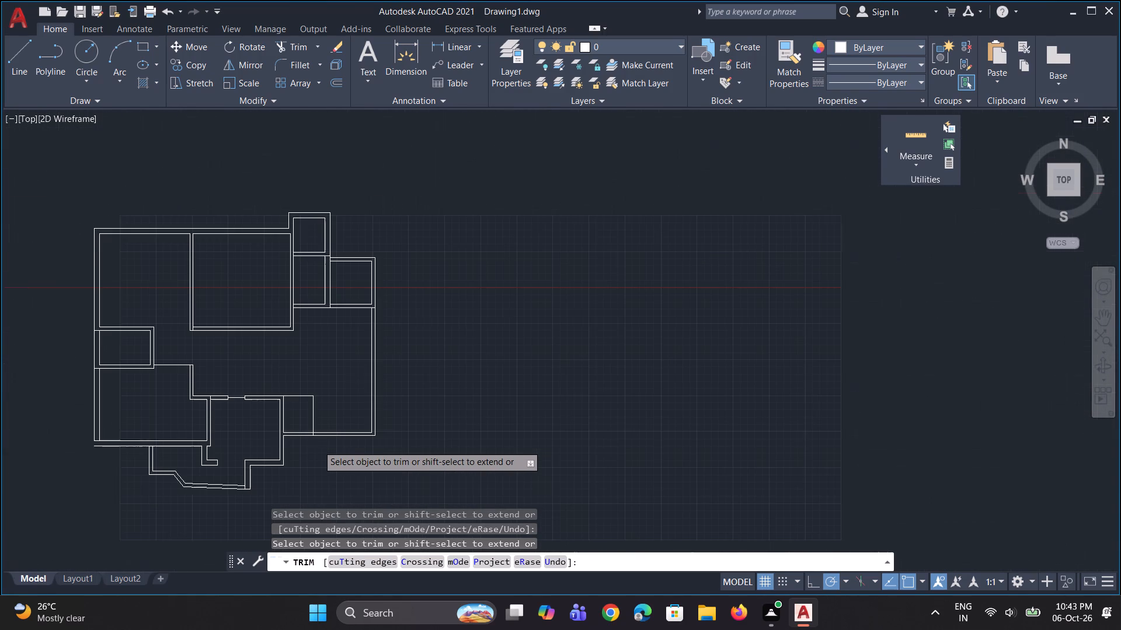
pyautogui.scroll(-1, 318, 445)
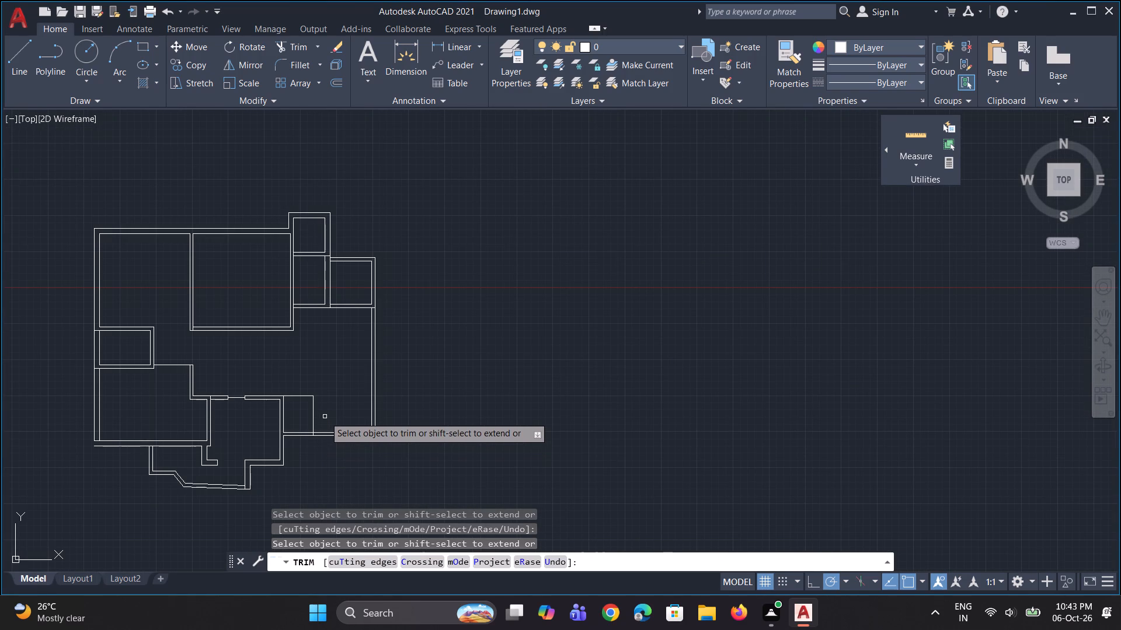
pyautogui.scroll(-1, 325, 417)
pyautogui.scroll(3, 341, 345)
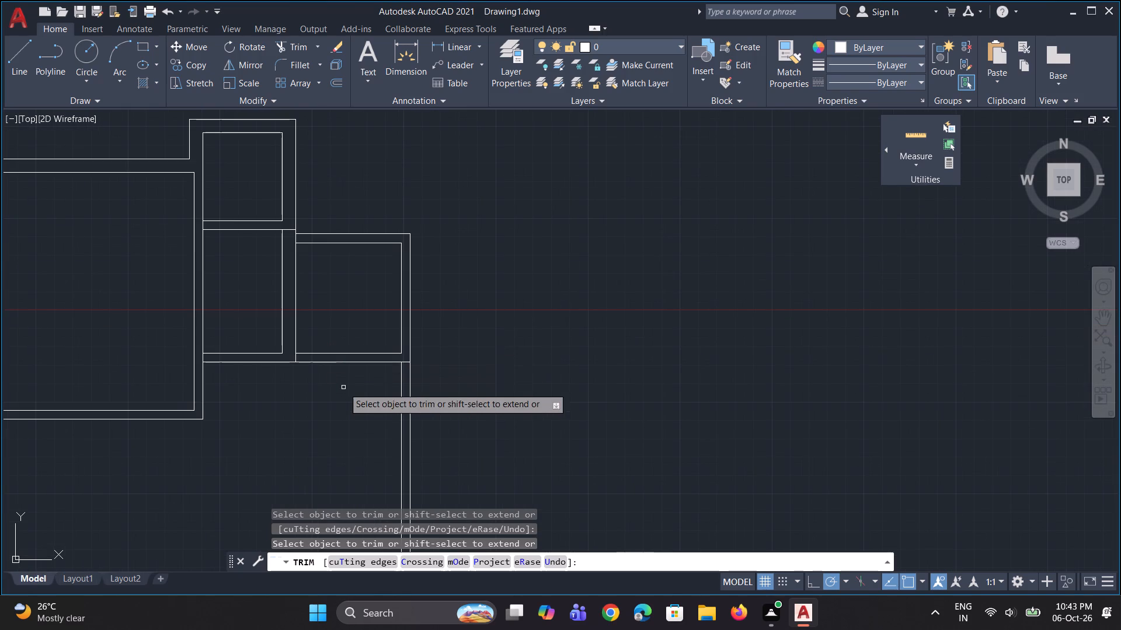
pyautogui.press('Escape')
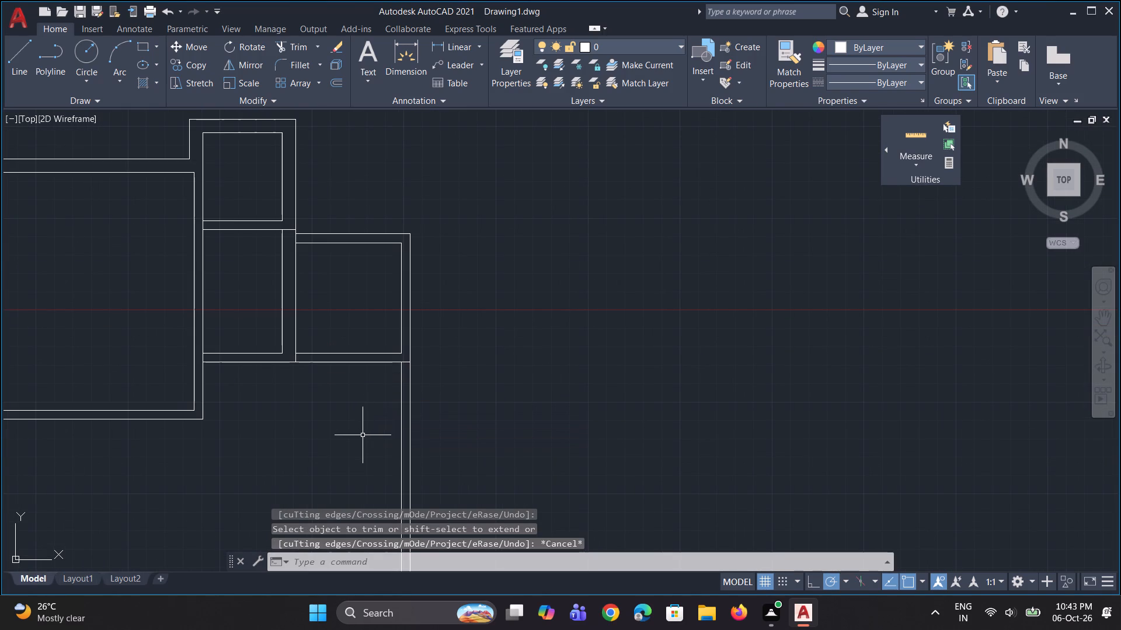
# Close the gap in the outer wall at the plan's lower-left corner with a short vertical line.
pyautogui.scroll(-2, 277, 426)
pyautogui.scroll(2, 279, 403)
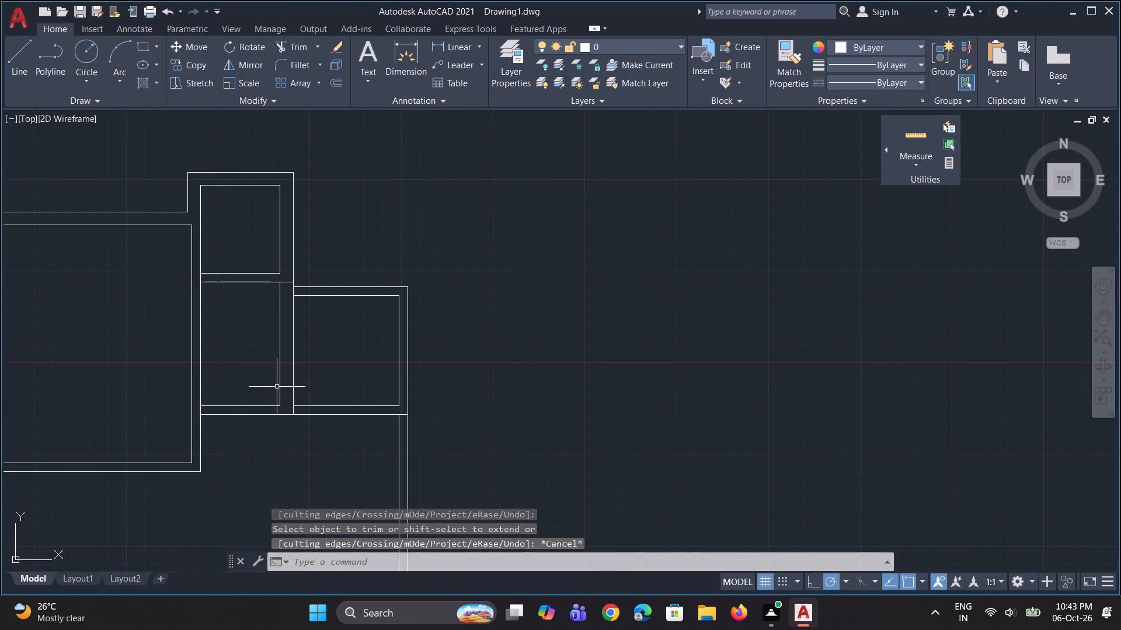
pyautogui.scroll(1, 297, 415)
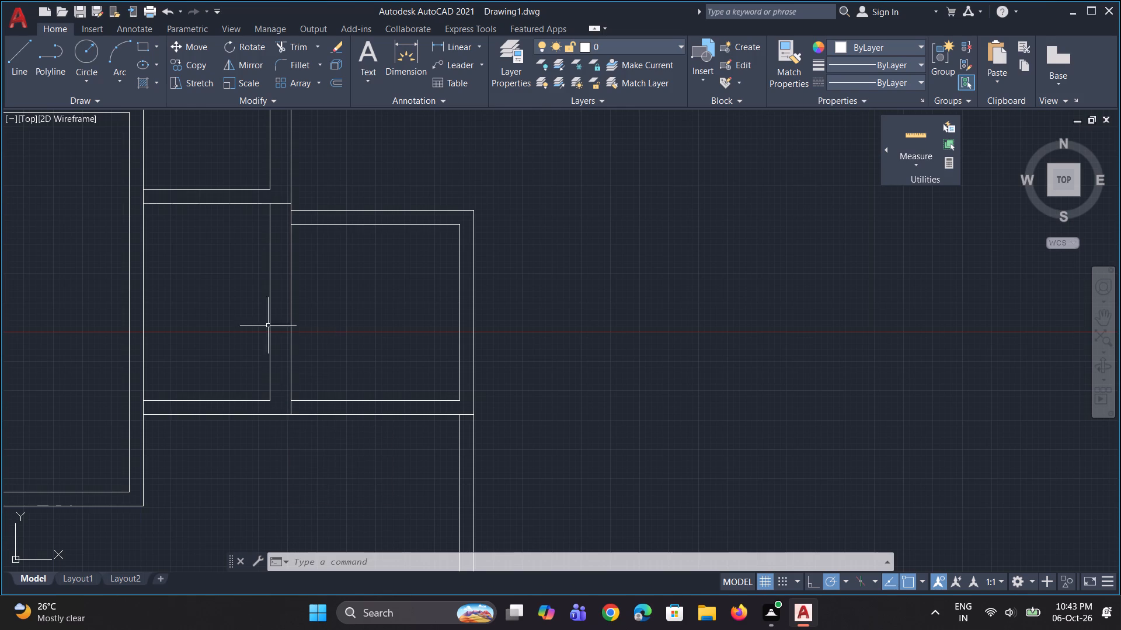
pyautogui.scroll(-4, 274, 306)
pyautogui.scroll(2, 112, 379)
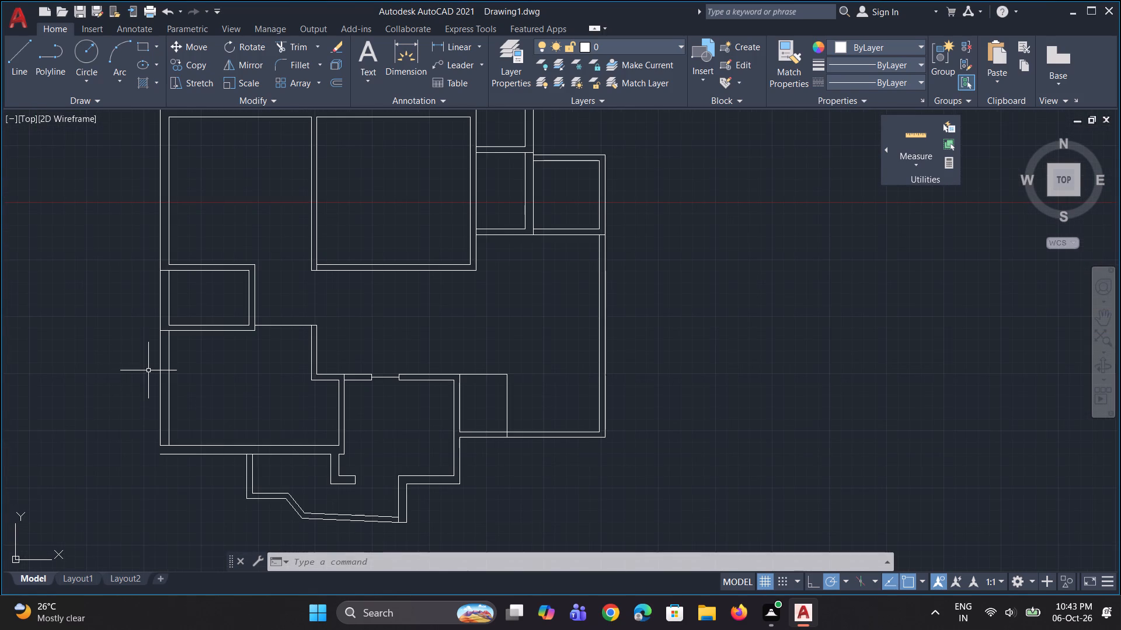
pyautogui.scroll(-1, 148, 370)
pyautogui.scroll(2, 149, 384)
pyautogui.press('l')
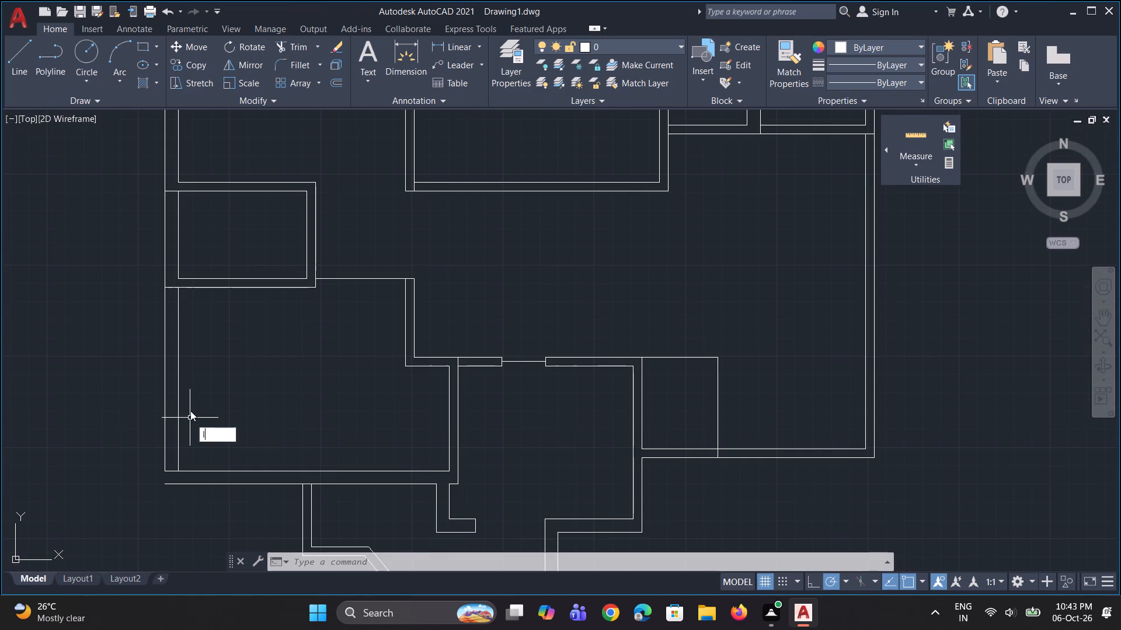
pyautogui.press('space')
pyautogui.scroll(1, 152, 479)
pyautogui.click(171, 490)
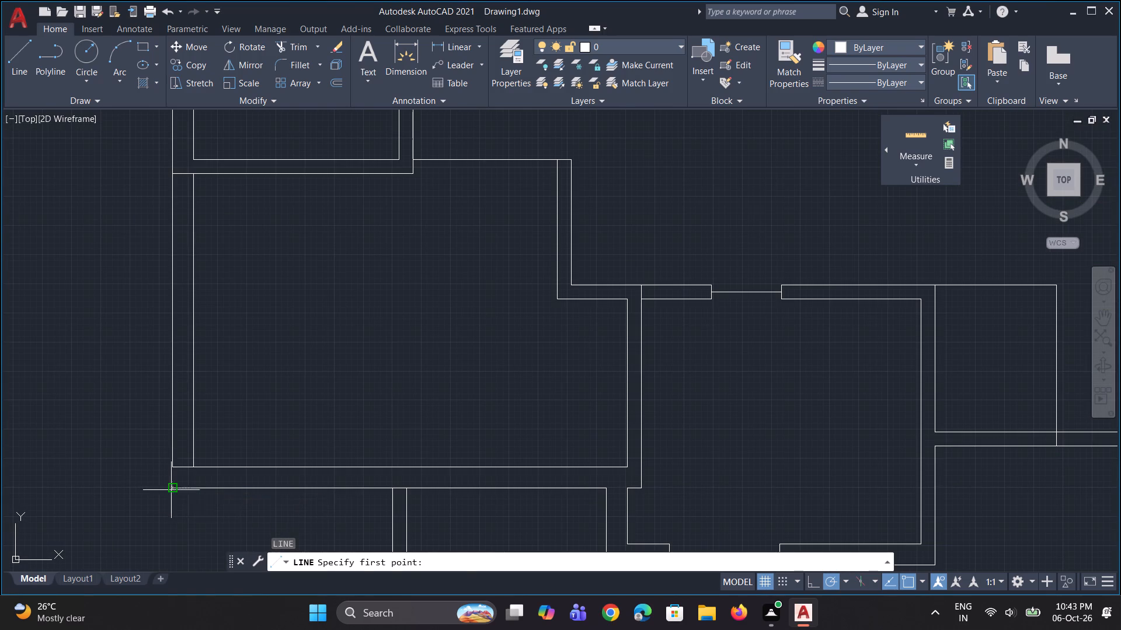
pyautogui.click(174, 465)
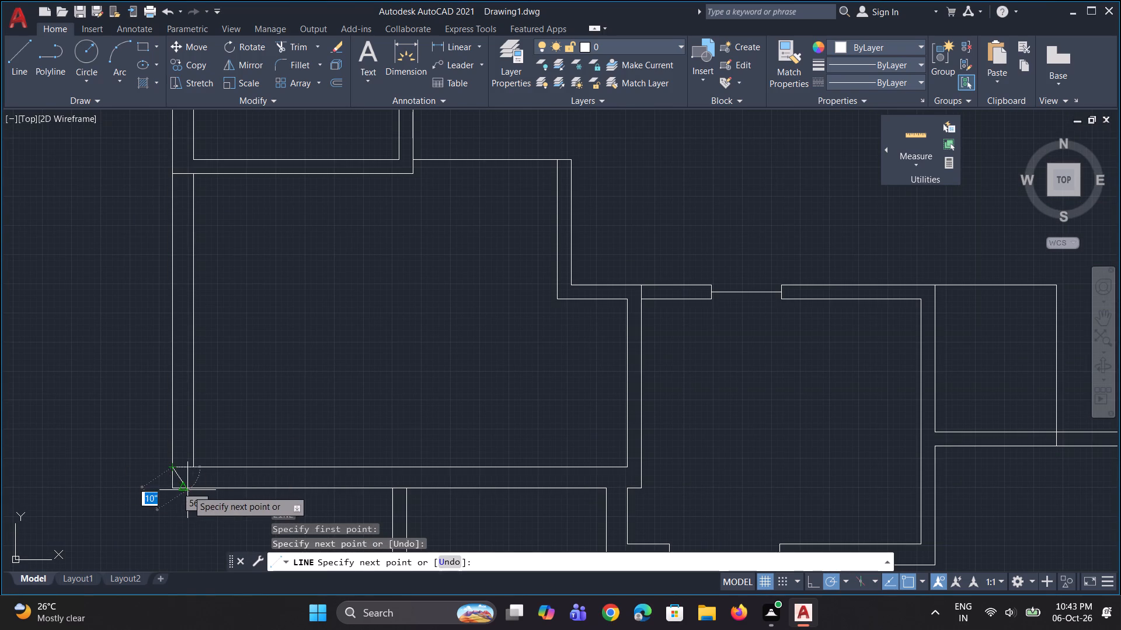
pyautogui.press('Escape')
# Examine the whole floor plan outline and the area around its lower-left corner.
pyautogui.scroll(-2, 207, 474)
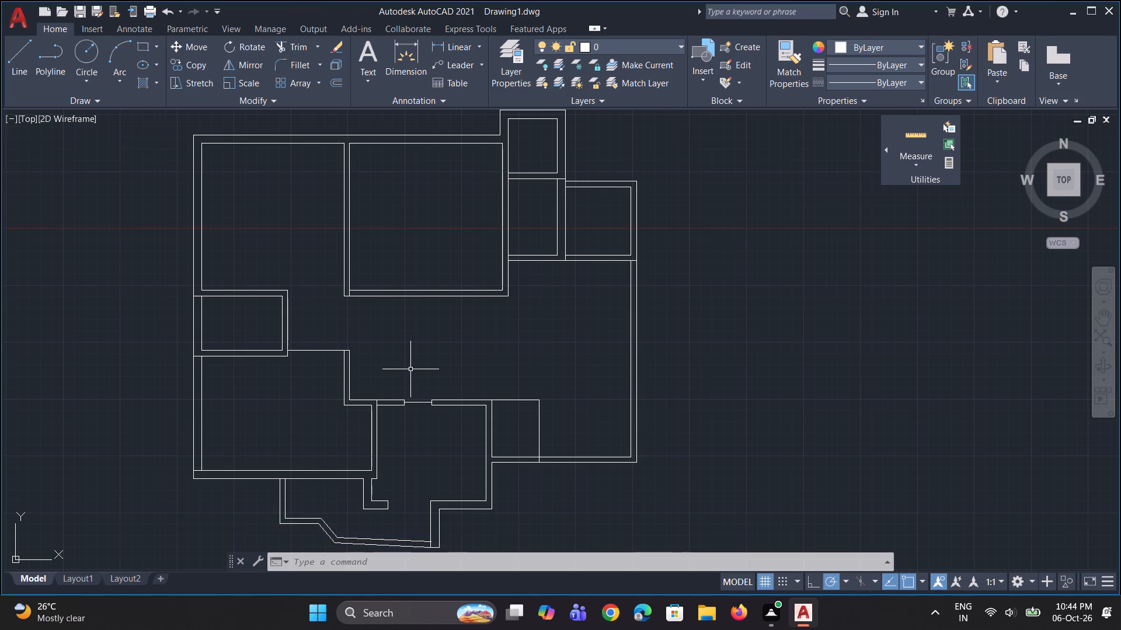
pyautogui.scroll(-2, 417, 367)
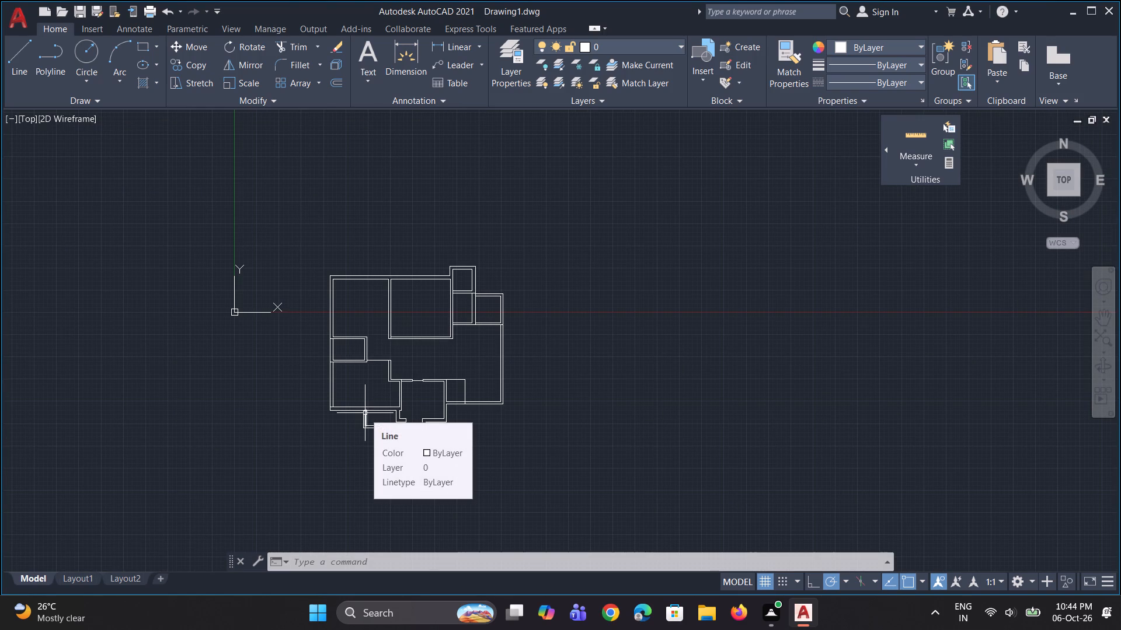
pyautogui.scroll(-2, 365, 413)
pyautogui.scroll(3, 358, 397)
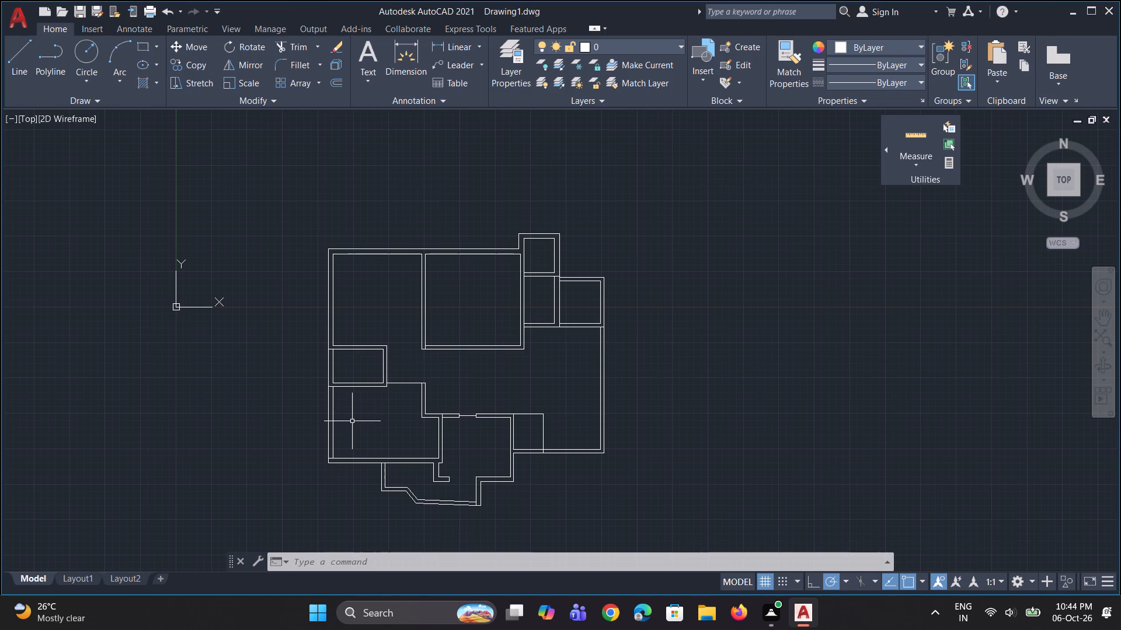
pyautogui.scroll(-2, 347, 428)
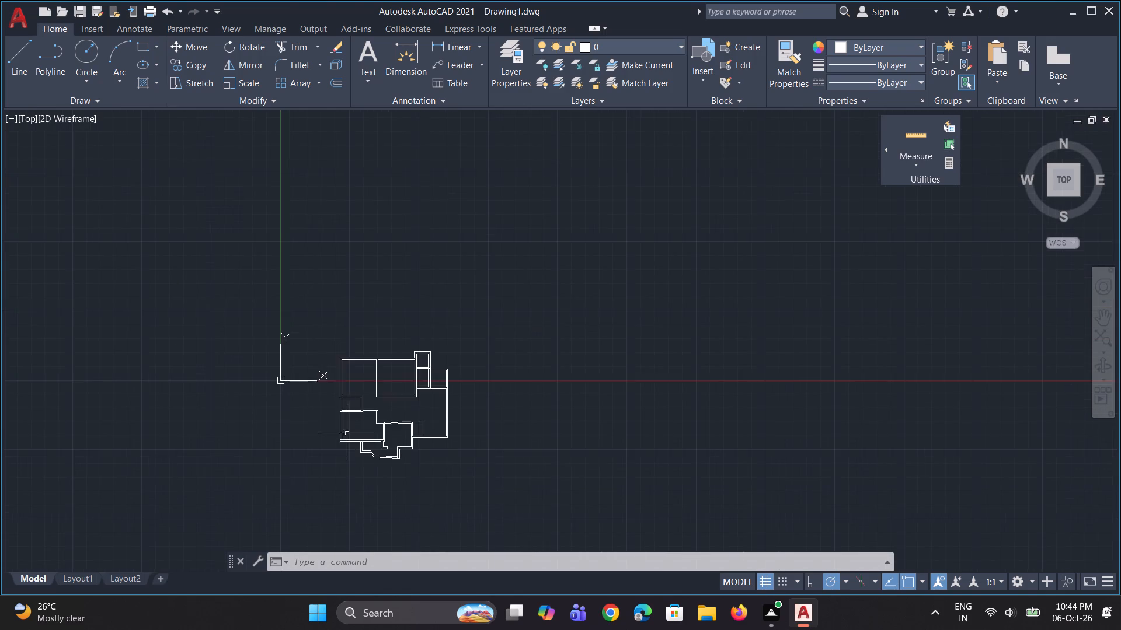
pyautogui.scroll(3, 347, 433)
pyautogui.scroll(-1, 352, 429)
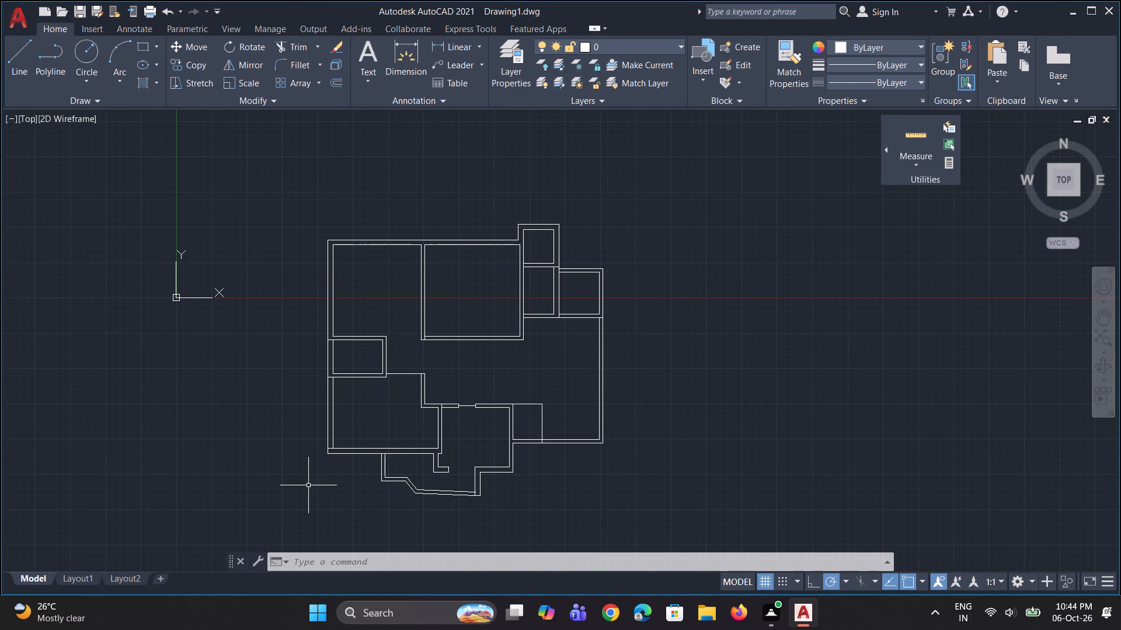
pyautogui.scroll(-1, 318, 465)
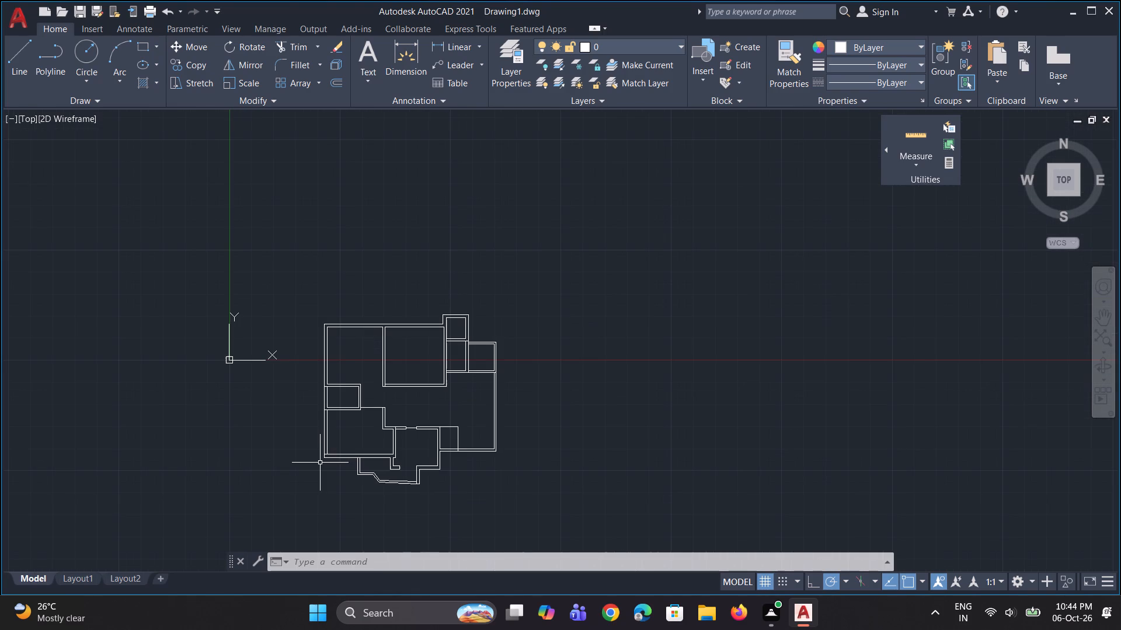
pyautogui.scroll(2, 325, 455)
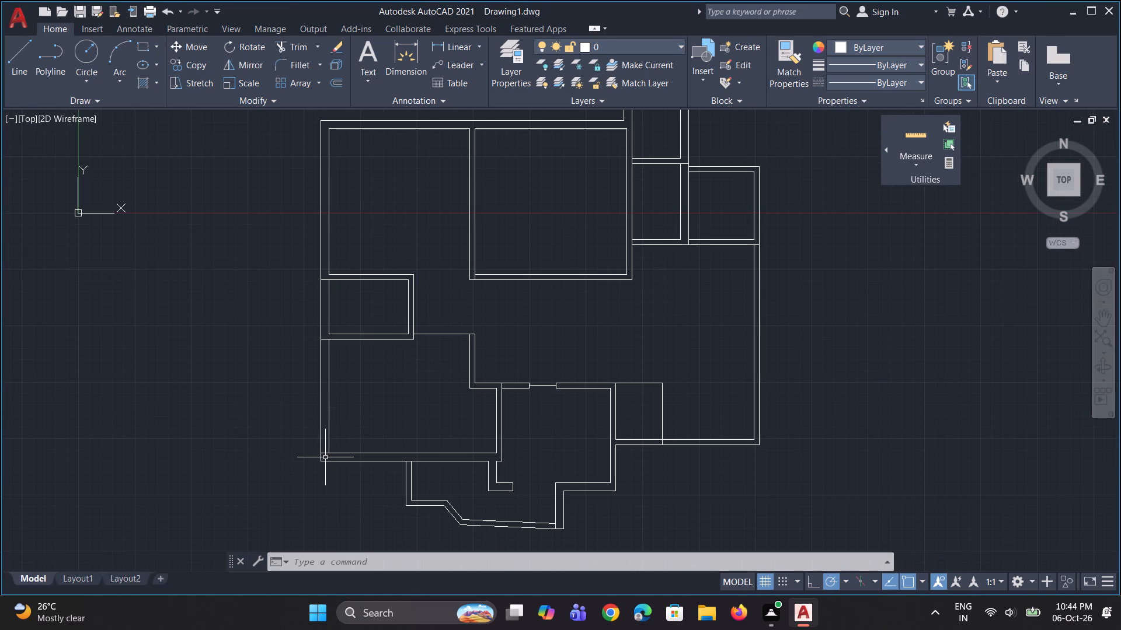
# Draw a 5' by 7' room outline outside the plan's lower-left corner, ending on the existing left wall.
pyautogui.write('l')
pyautogui.press('space')
pyautogui.scroll(2, 323, 450)
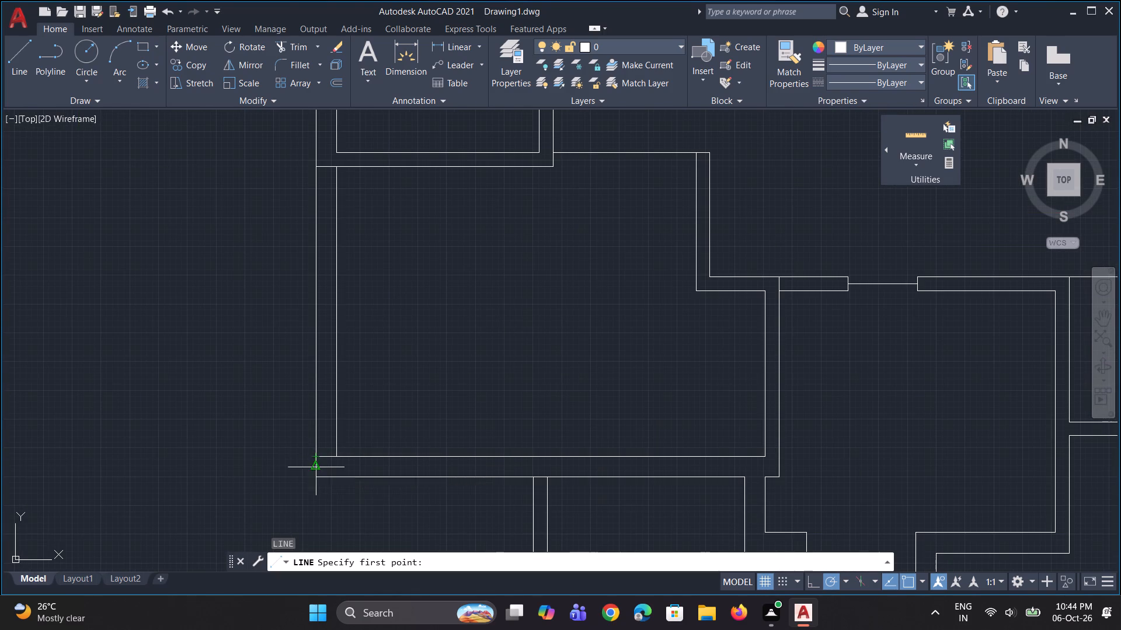
pyautogui.click(313, 475)
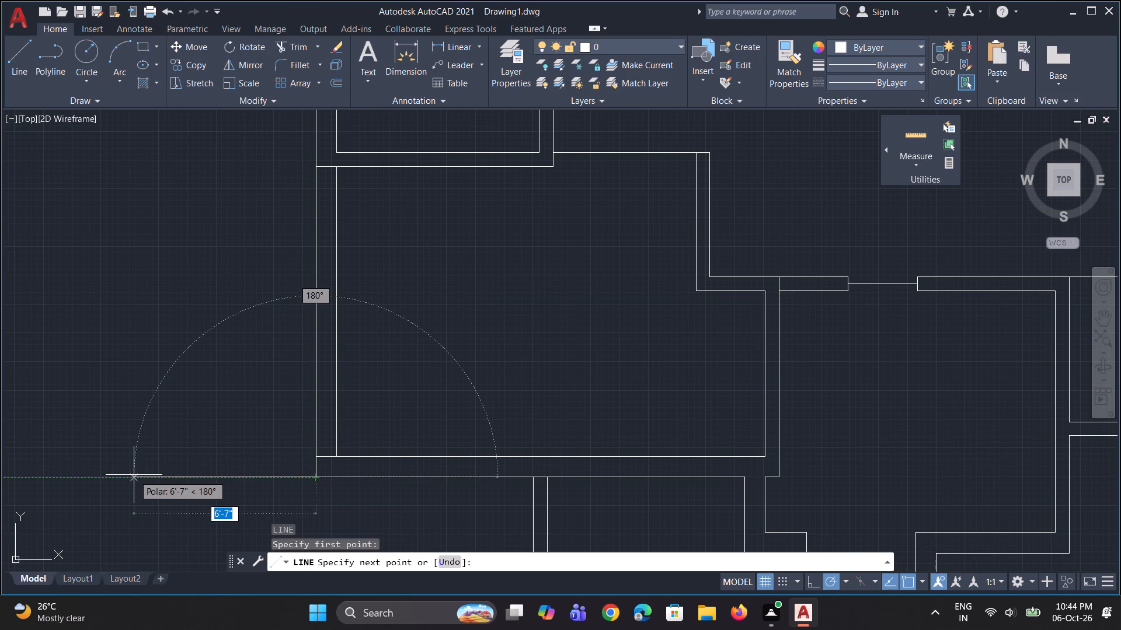
pyautogui.press('5')
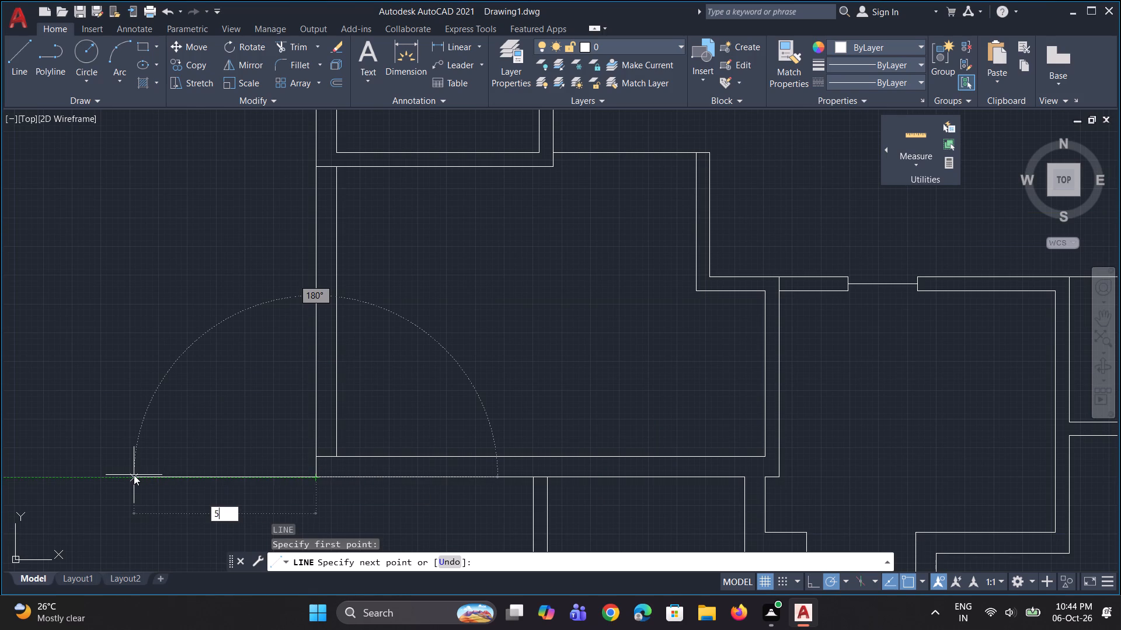
pyautogui.press("'")
pyautogui.press('Return')
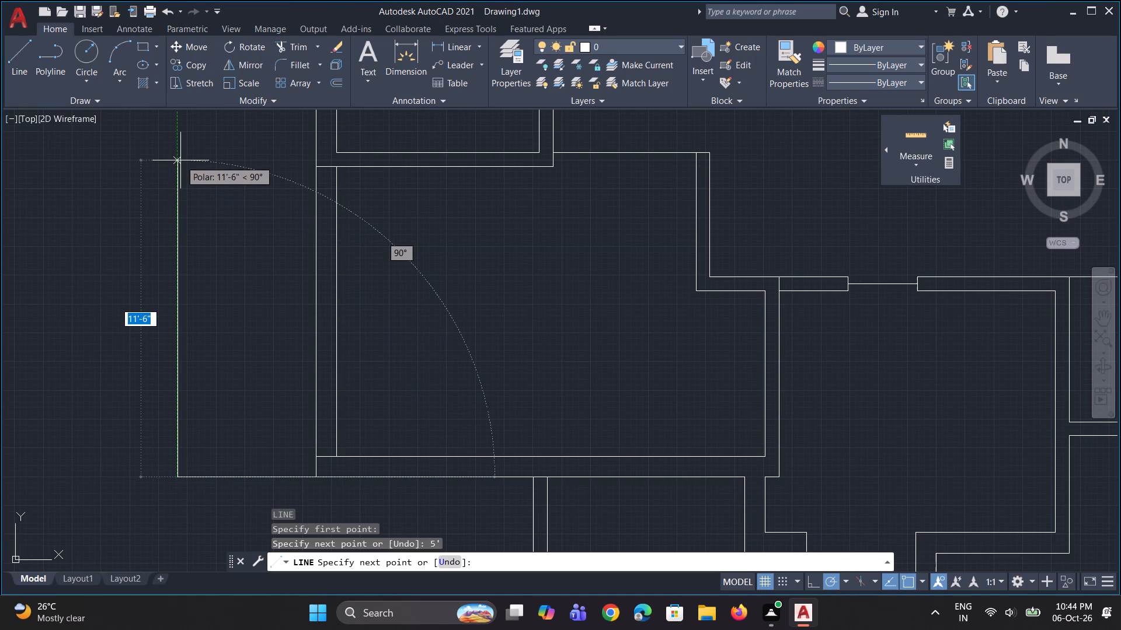
pyautogui.write("7'")
pyautogui.press('Return')
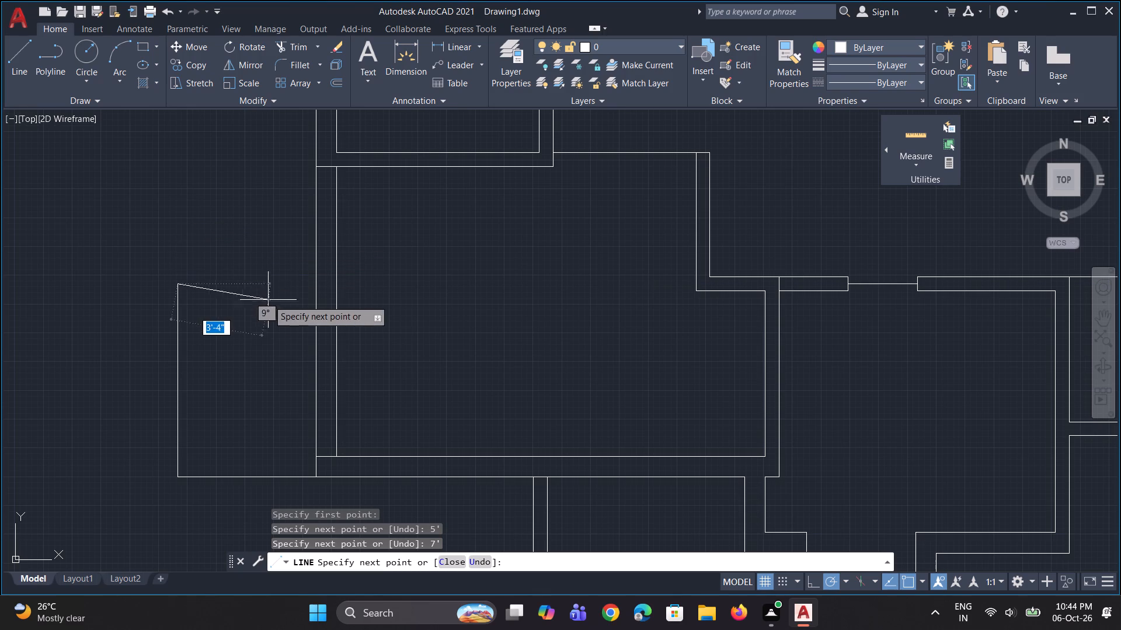
pyautogui.scroll(1, 287, 318)
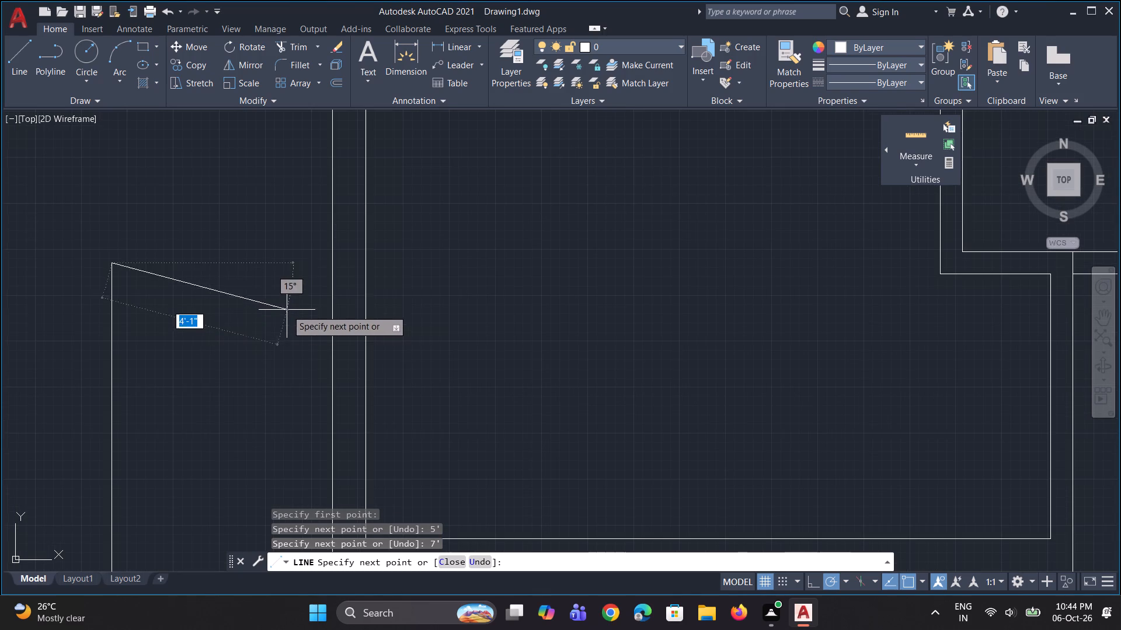
pyautogui.click(332, 261)
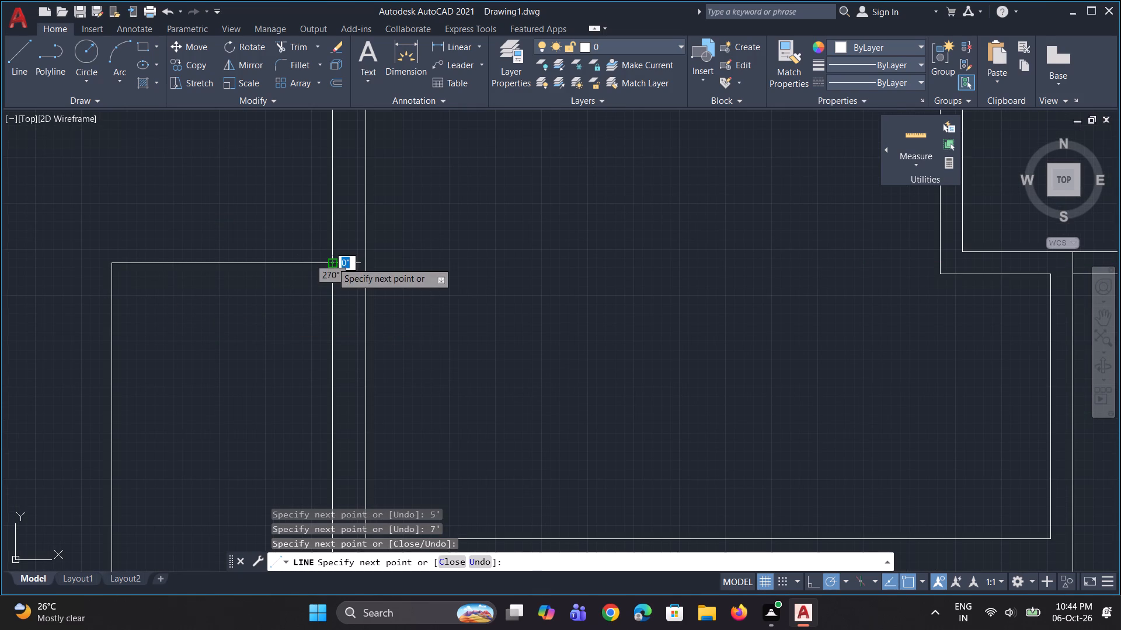
pyautogui.press('space')
# Draw a second compartment above it with a 6' line upward and a line across to the existing wall.
pyautogui.press('space')
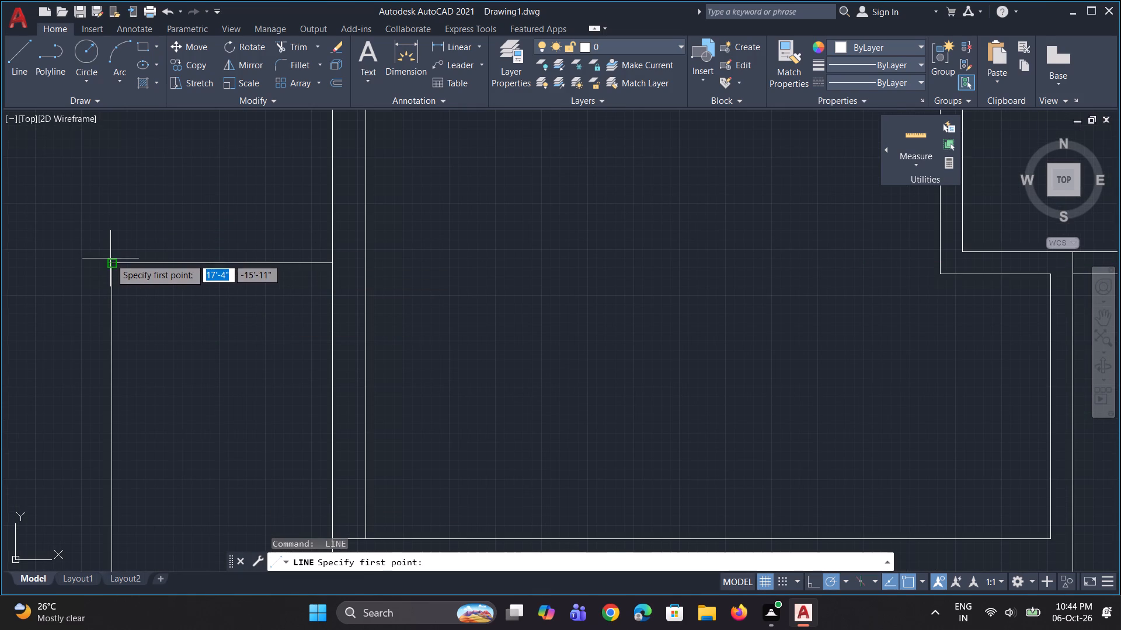
pyautogui.click(110, 258)
pyautogui.scroll(-3, 110, 271)
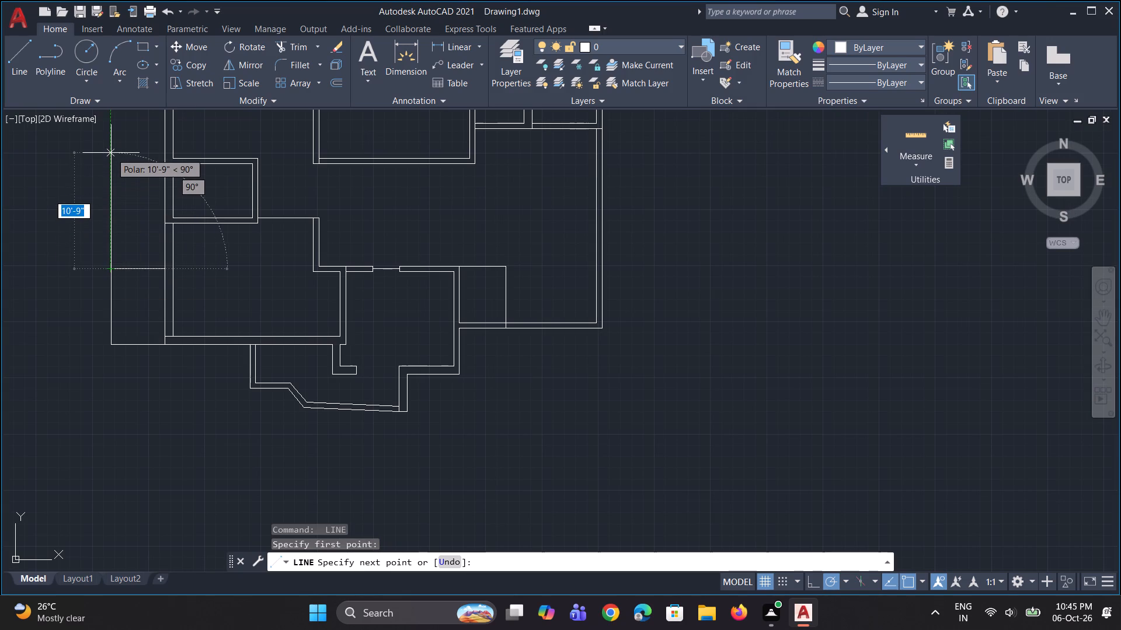
pyautogui.press('6')
pyautogui.press("'")
pyautogui.press('Return')
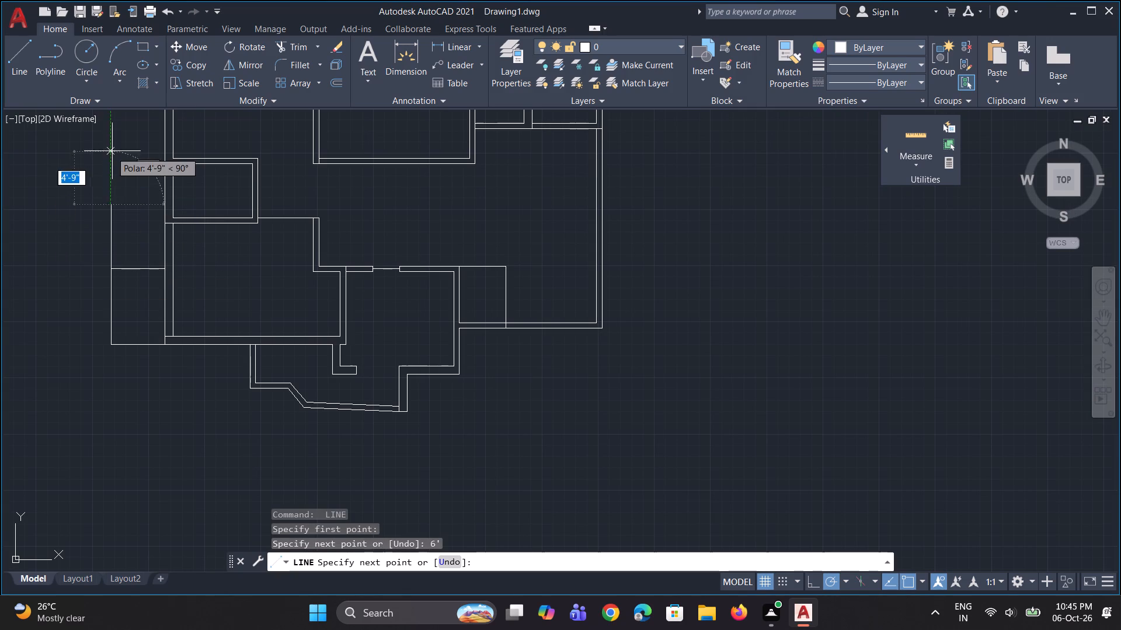
pyautogui.scroll(1, 166, 204)
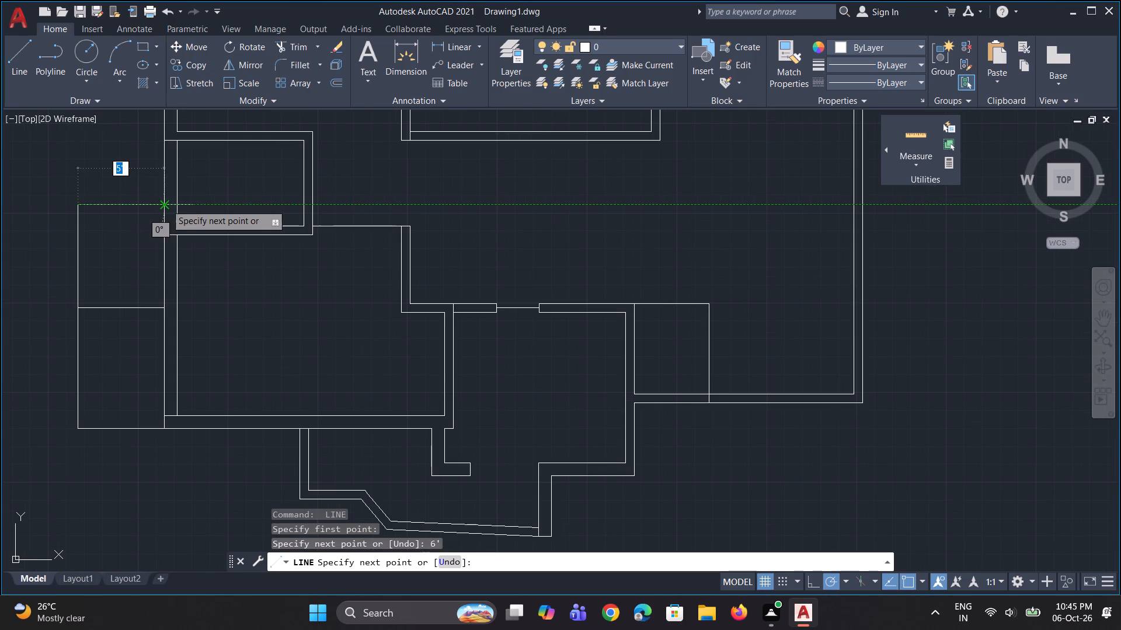
pyautogui.click(166, 204)
pyautogui.press('Escape')
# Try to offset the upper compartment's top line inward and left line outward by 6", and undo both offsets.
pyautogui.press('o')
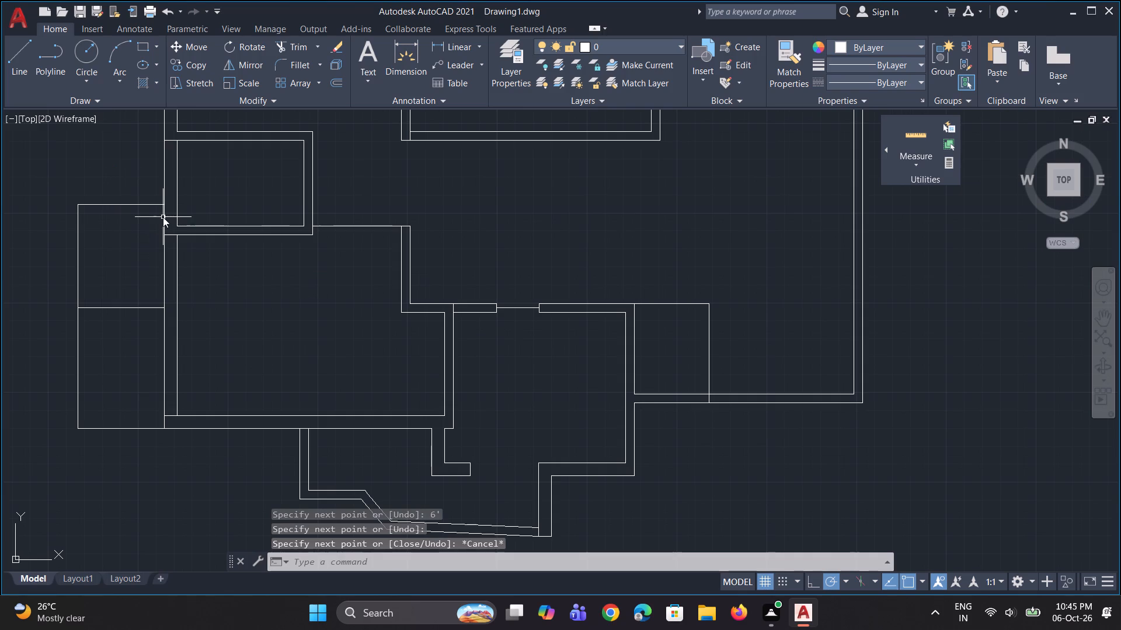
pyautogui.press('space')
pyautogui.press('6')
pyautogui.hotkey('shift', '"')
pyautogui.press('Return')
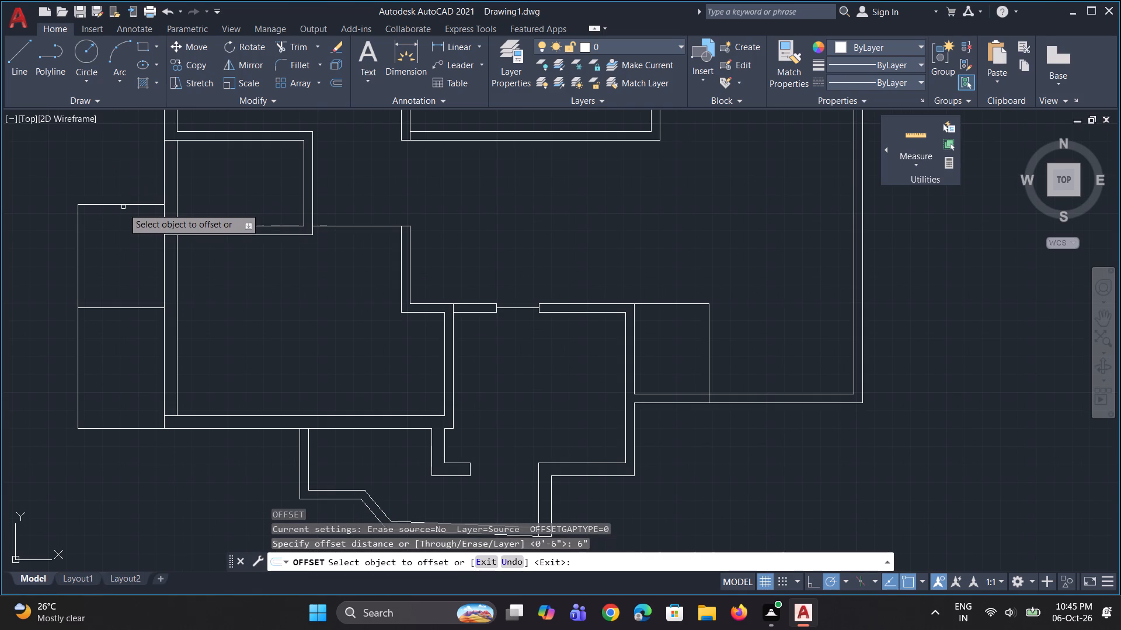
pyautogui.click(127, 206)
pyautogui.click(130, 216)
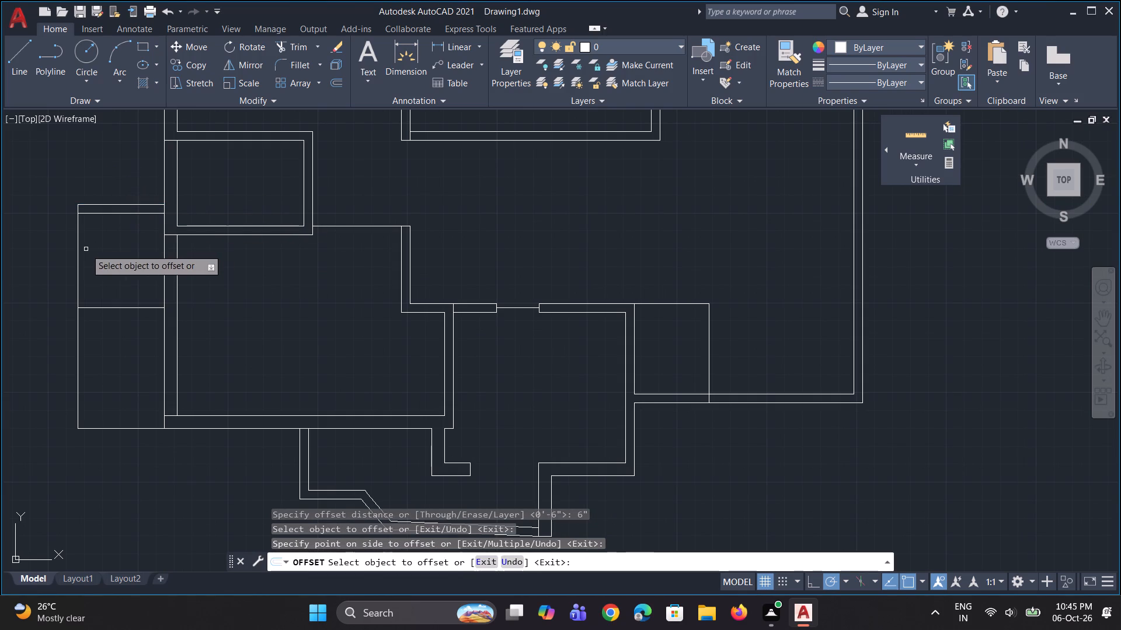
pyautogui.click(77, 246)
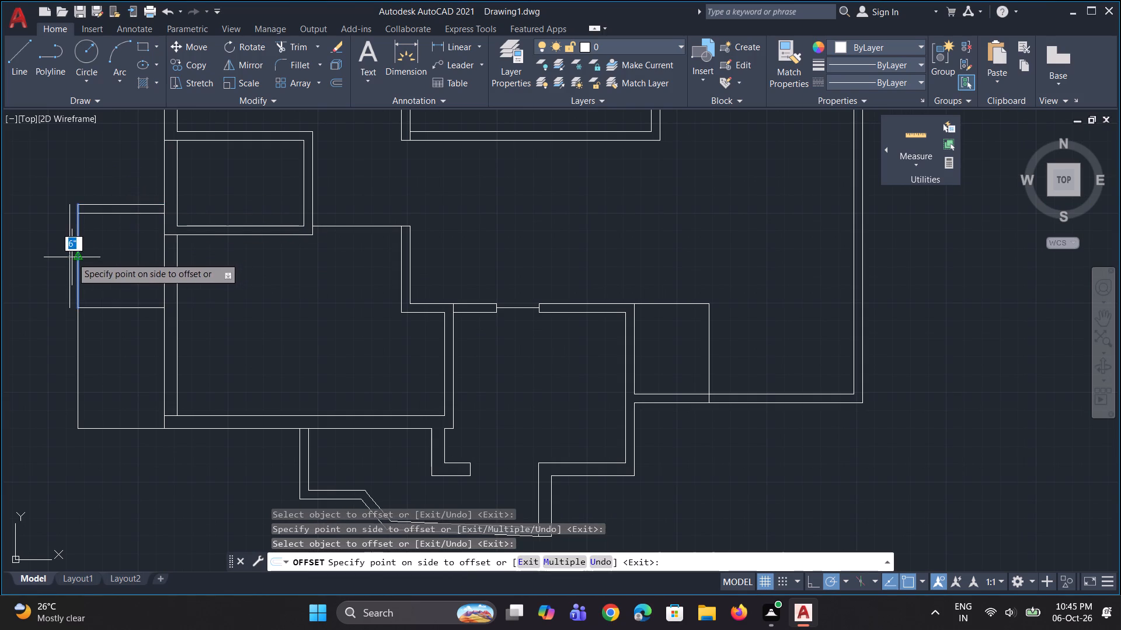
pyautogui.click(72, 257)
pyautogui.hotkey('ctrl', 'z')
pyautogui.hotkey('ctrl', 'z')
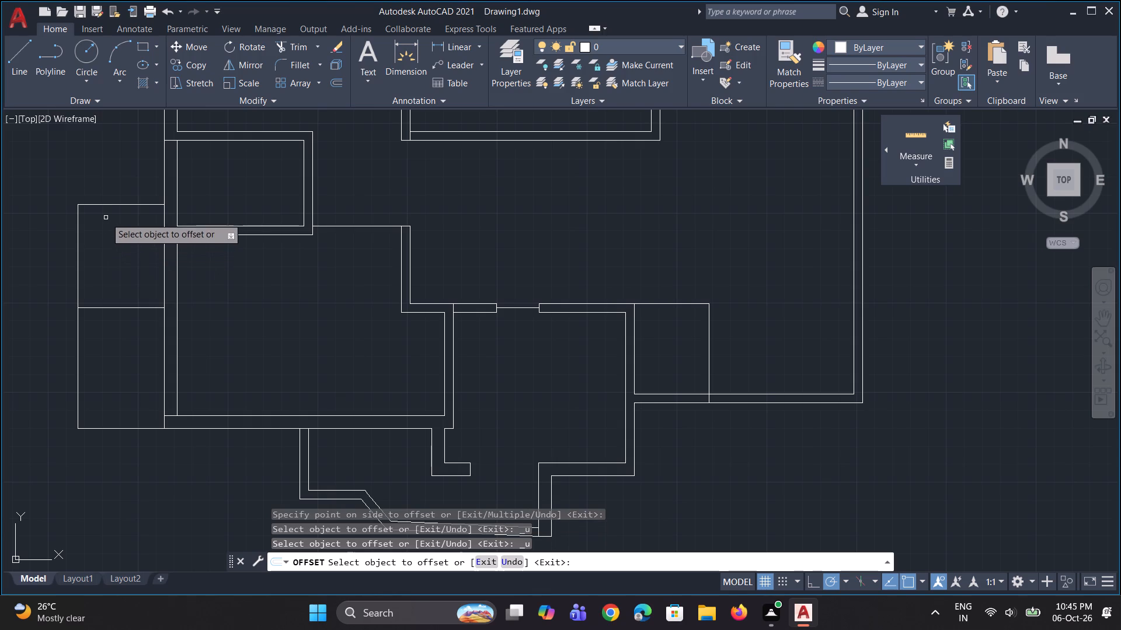
# Offset the two compartments' top, left and bottom lines 6" outward to form the outer wall faces.
pyautogui.click(114, 204)
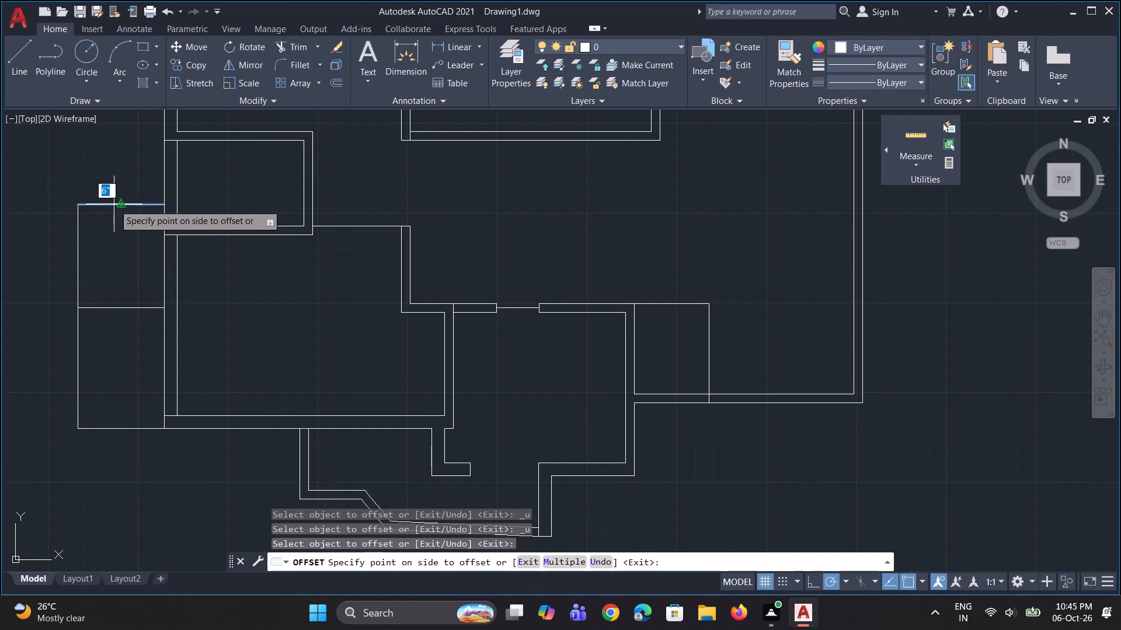
pyautogui.click(131, 188)
pyautogui.click(78, 234)
pyautogui.click(38, 239)
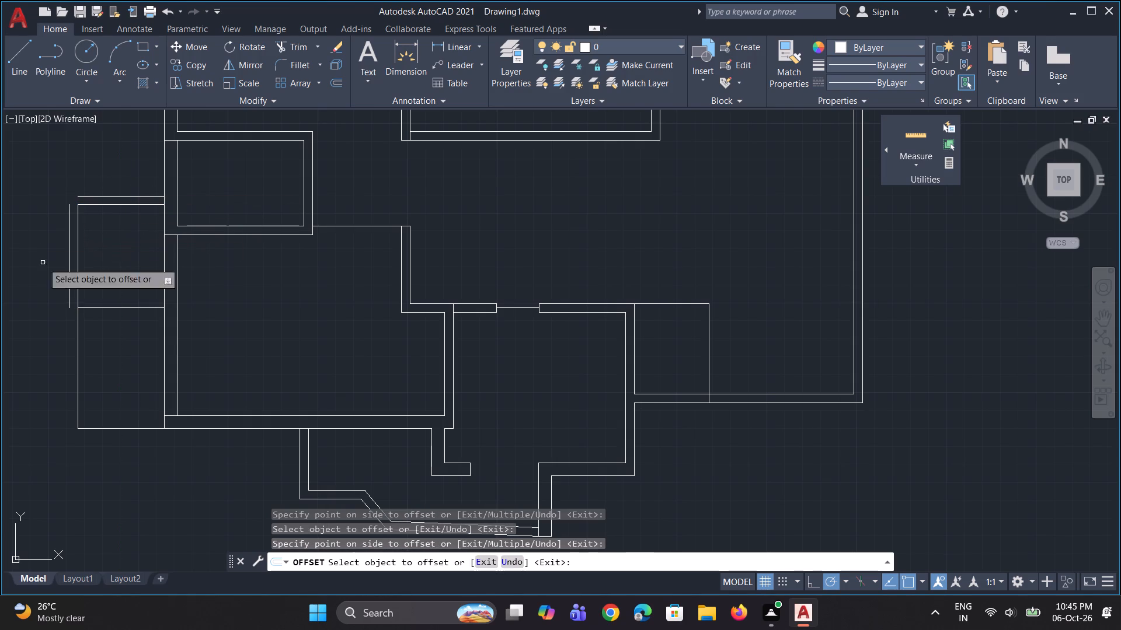
pyautogui.click(78, 330)
pyautogui.click(23, 341)
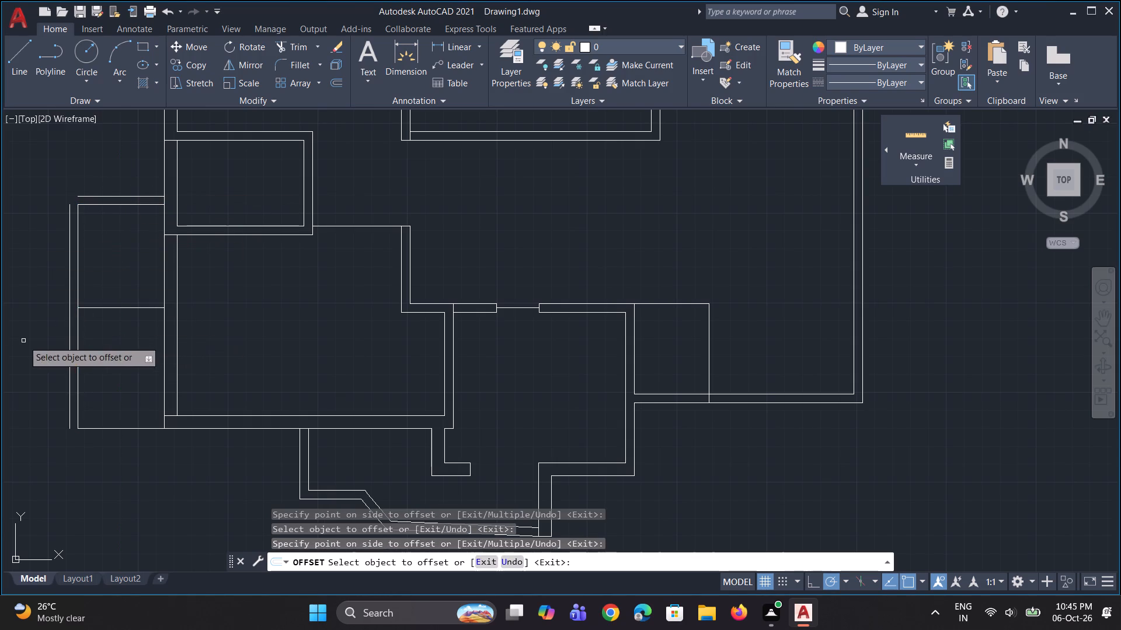
pyautogui.click(91, 430)
pyautogui.click(94, 452)
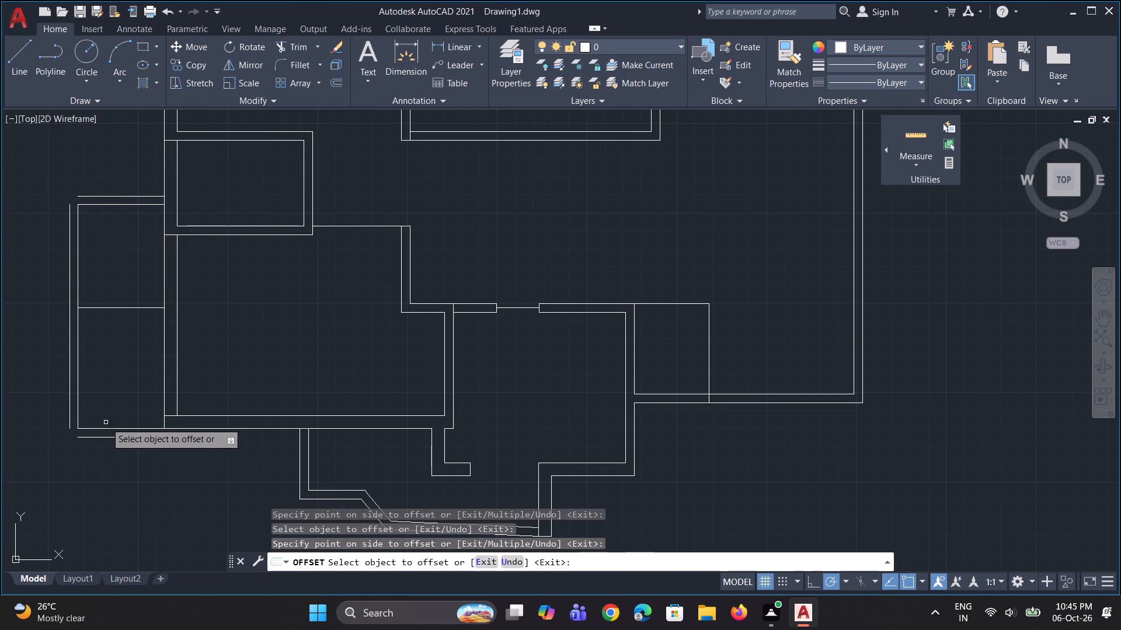
# Offset the dividing line between the two compartments 6" downward.
pyautogui.click(149, 310)
pyautogui.click(148, 323)
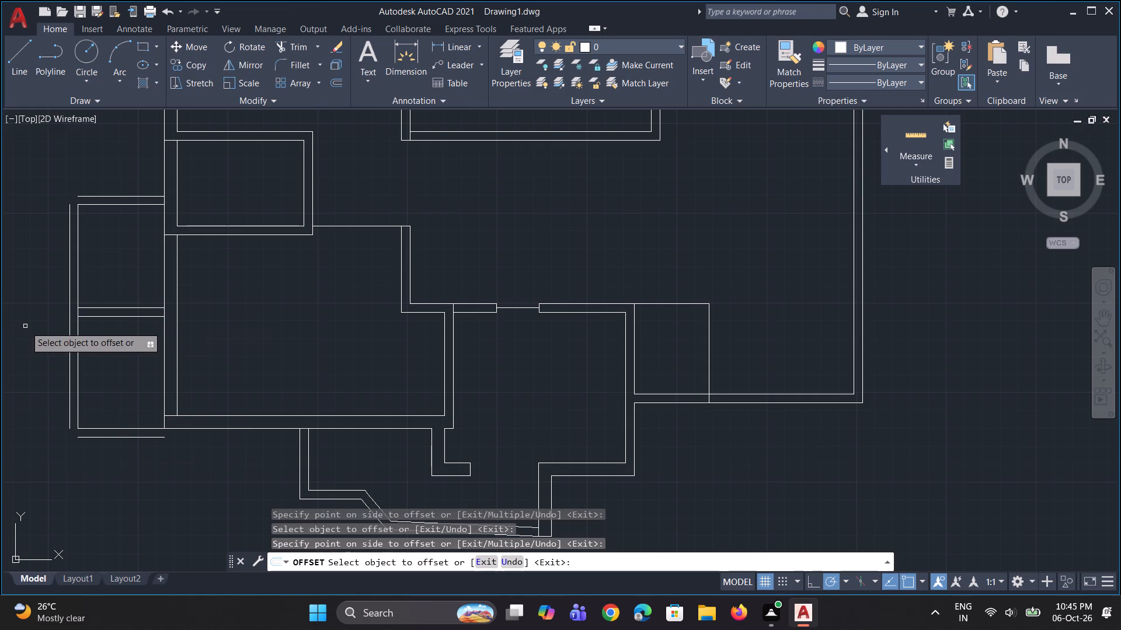
pyautogui.press('Escape')
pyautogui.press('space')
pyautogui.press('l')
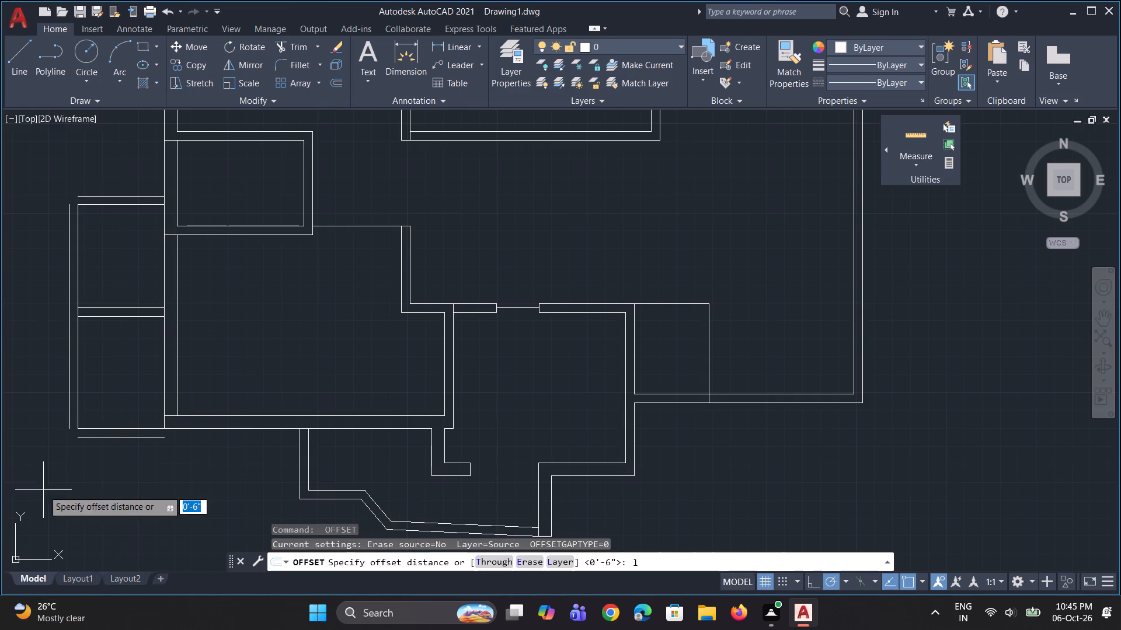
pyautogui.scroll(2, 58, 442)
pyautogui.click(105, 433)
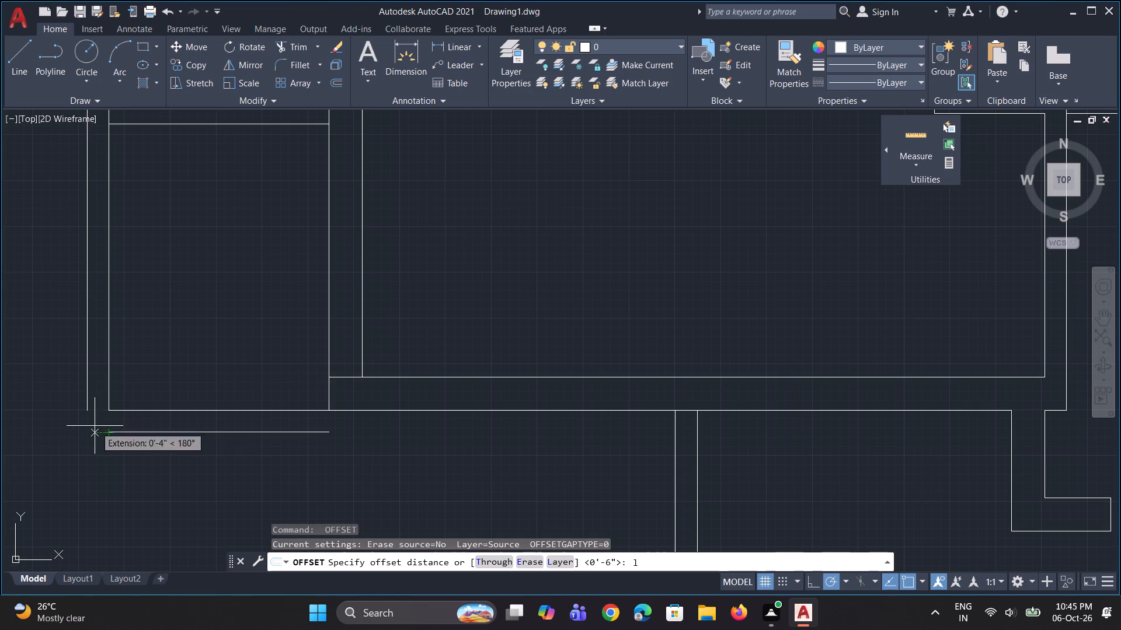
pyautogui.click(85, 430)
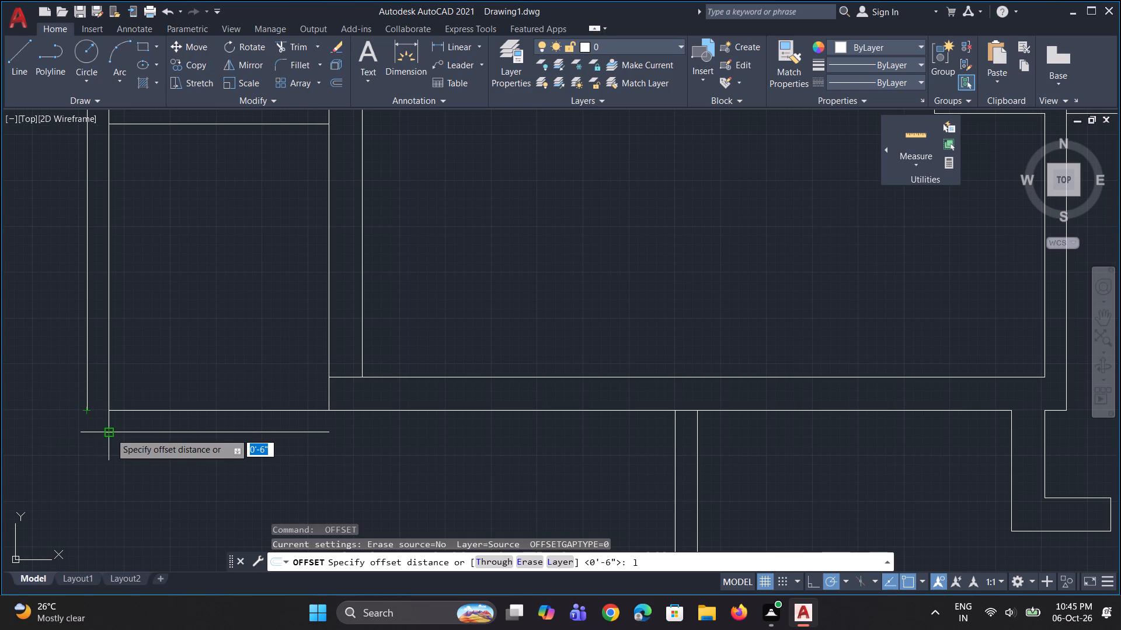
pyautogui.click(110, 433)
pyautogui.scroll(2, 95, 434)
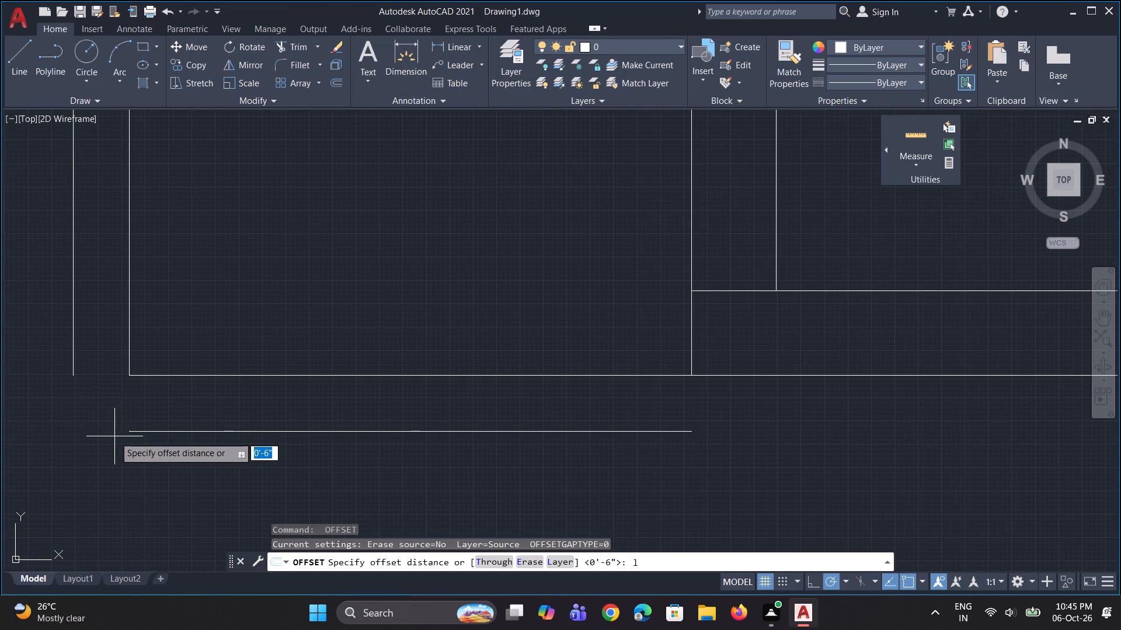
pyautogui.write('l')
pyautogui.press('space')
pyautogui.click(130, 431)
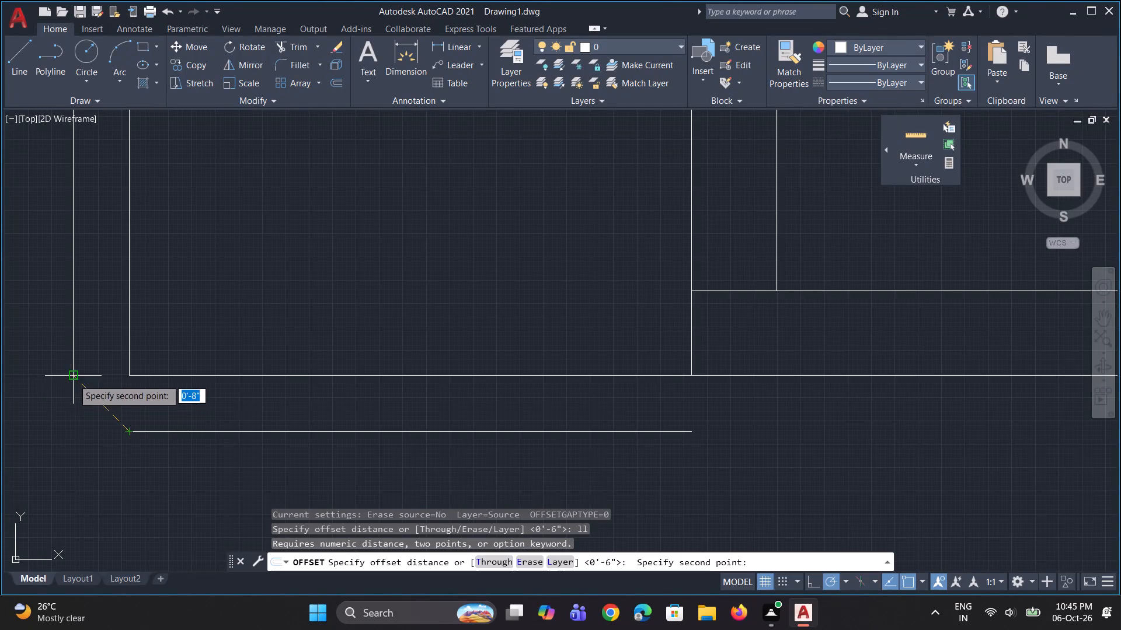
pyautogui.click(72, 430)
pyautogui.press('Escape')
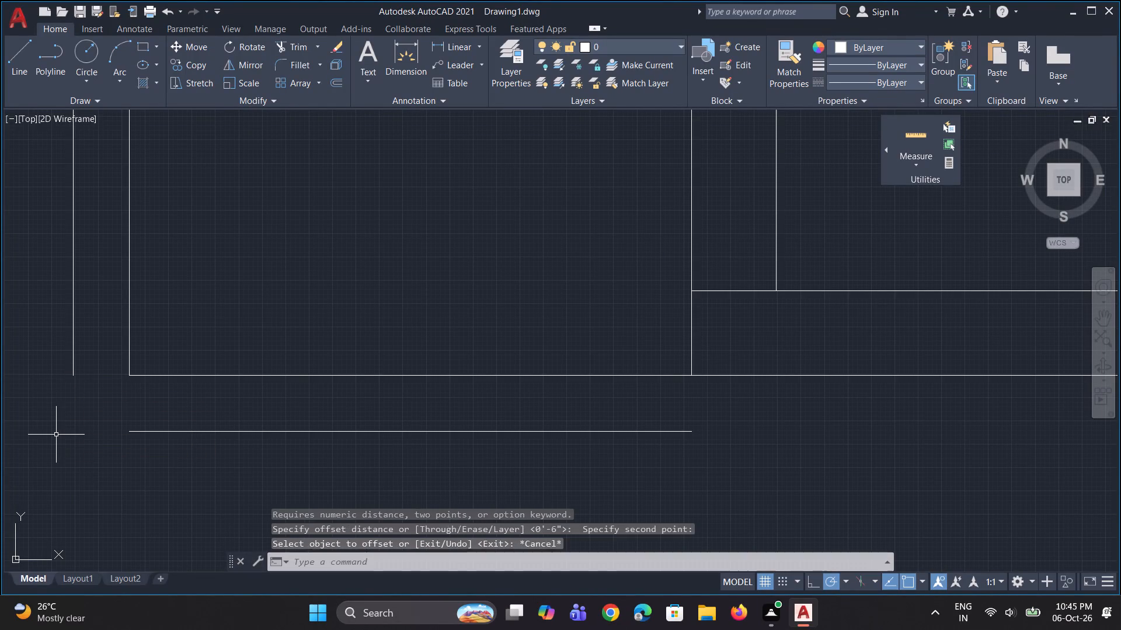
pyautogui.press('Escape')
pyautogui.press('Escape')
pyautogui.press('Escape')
# Close the lower compartment's outer lower-left corner with two 6" lines joining the bottom and left wall faces.
pyautogui.write('l')
pyautogui.press('space')
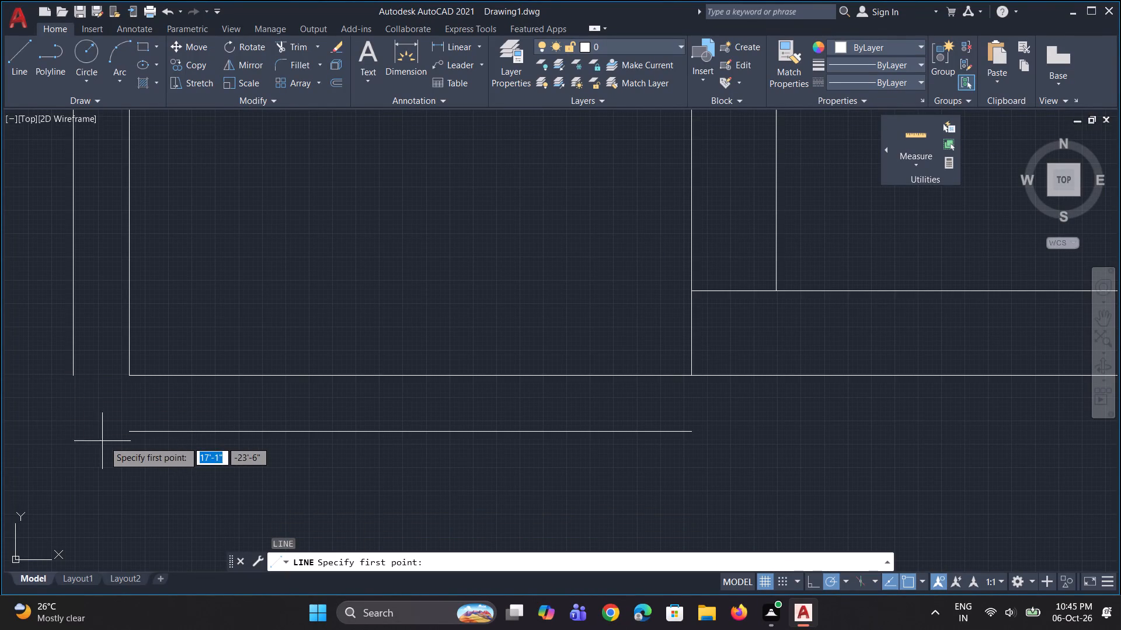
pyautogui.click(126, 433)
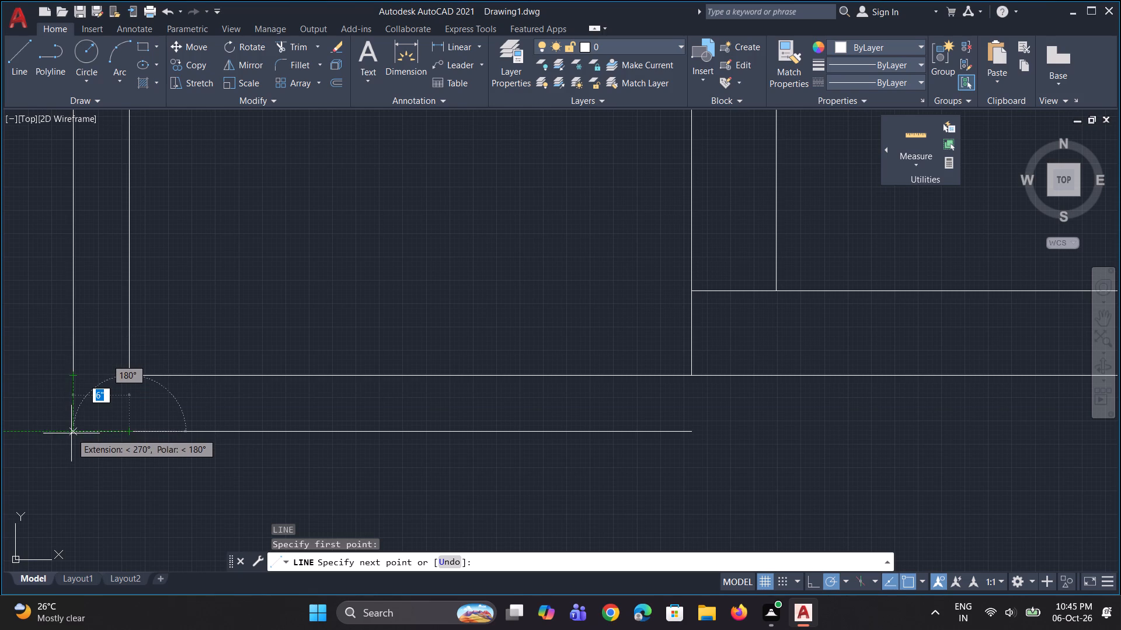
pyautogui.click(71, 433)
pyautogui.click(74, 379)
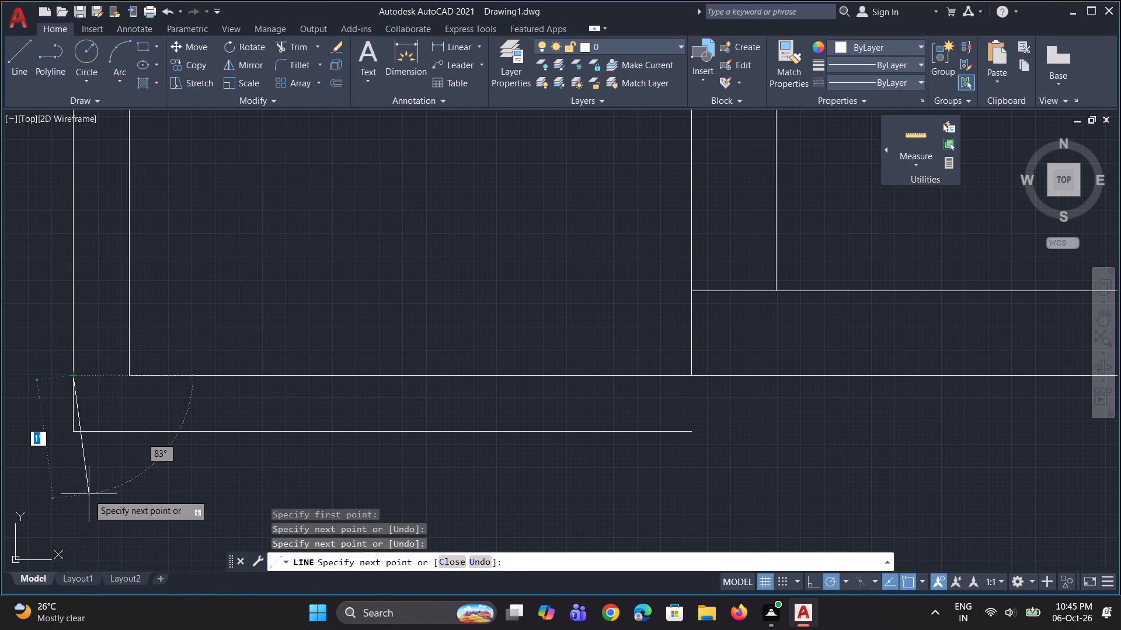
pyautogui.press('v')
pyautogui.press('space')
pyautogui.press('space')
pyautogui.scroll(-1, 92, 468)
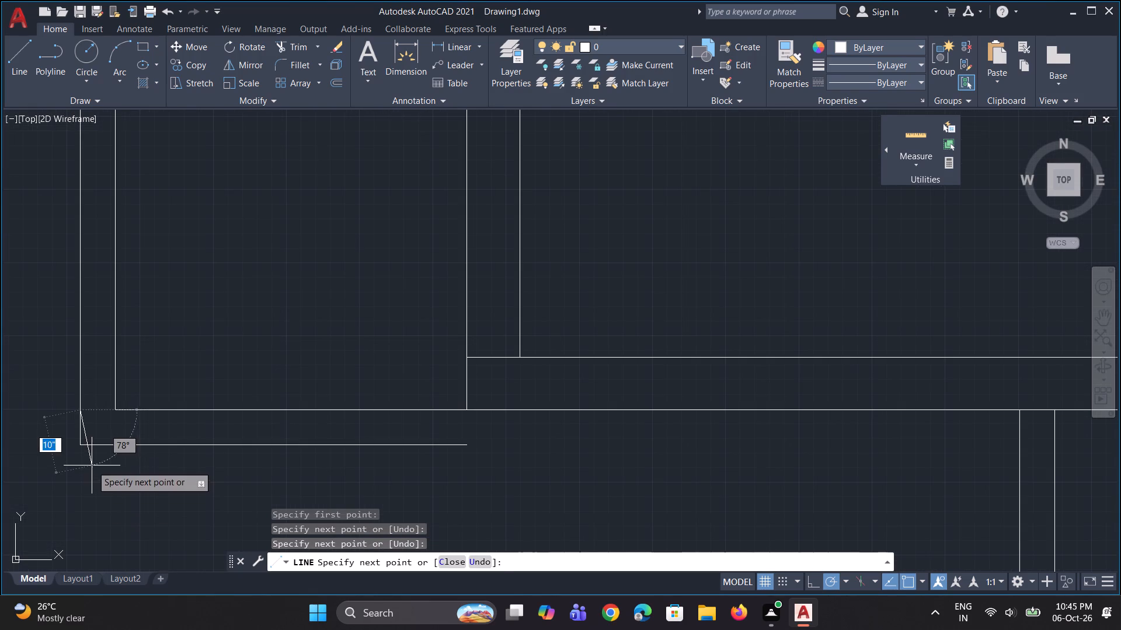
pyautogui.press('Escape')
# Close the upper compartment's outer upper-left corner with two 6" lines joining the left and top wall faces.
pyautogui.scroll(-4, 92, 466)
pyautogui.scroll(2, 81, 301)
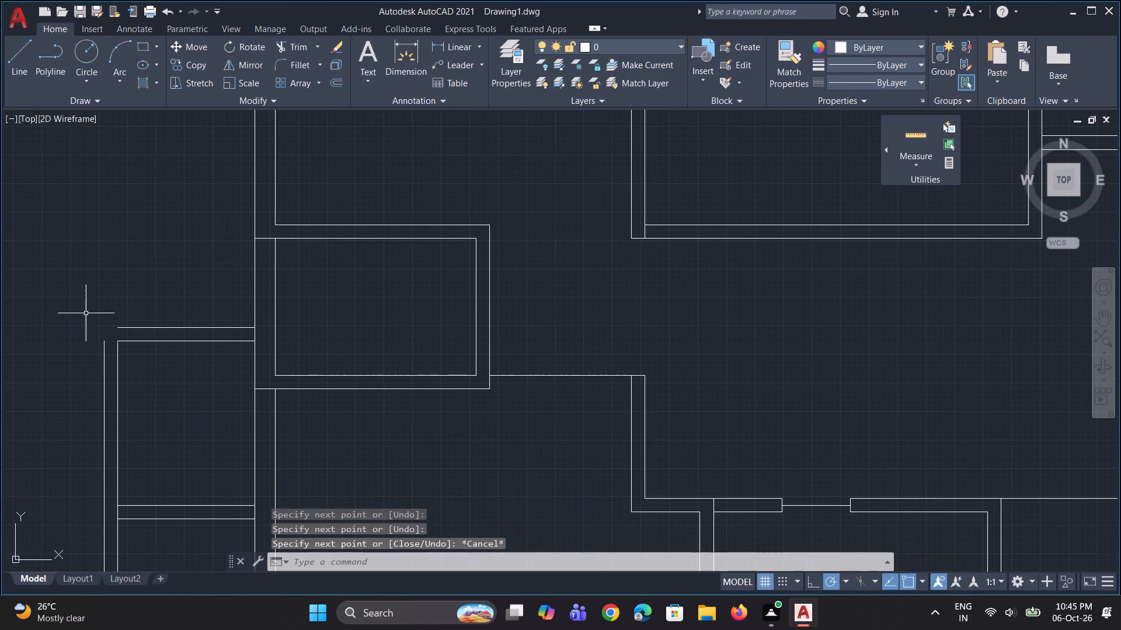
pyautogui.press('space')
pyautogui.scroll(3, 100, 373)
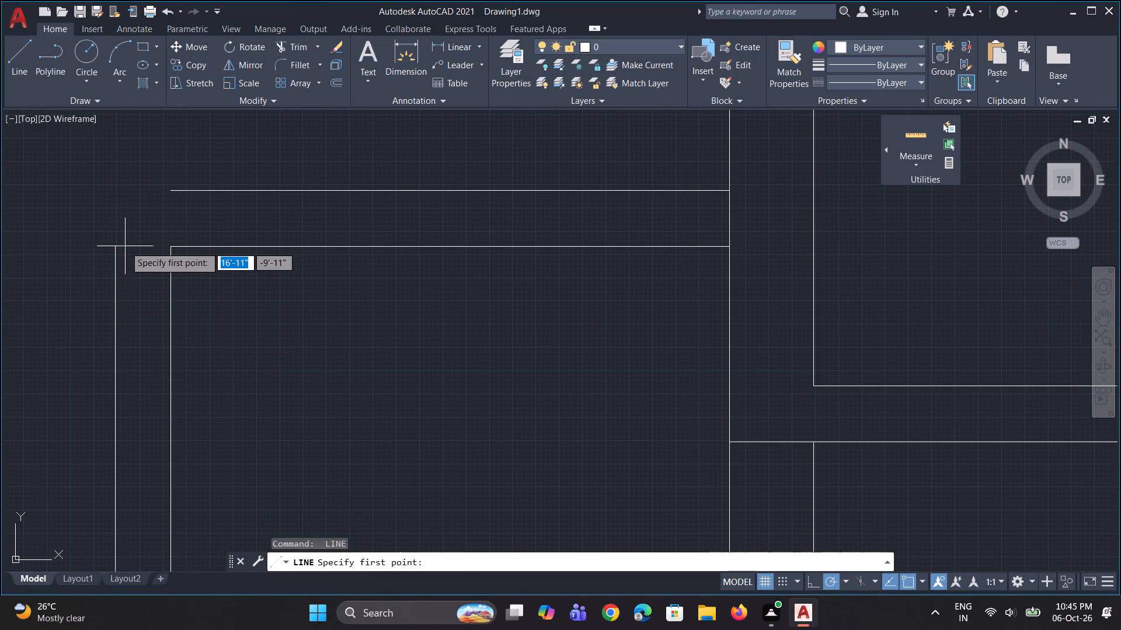
pyautogui.click(119, 247)
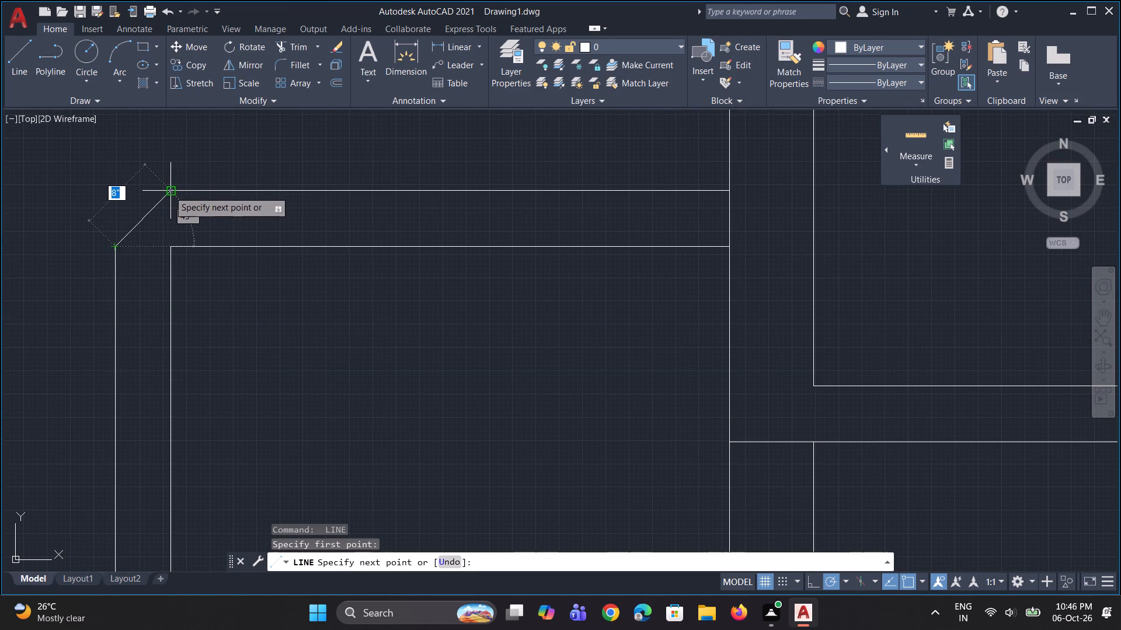
pyautogui.click(115, 190)
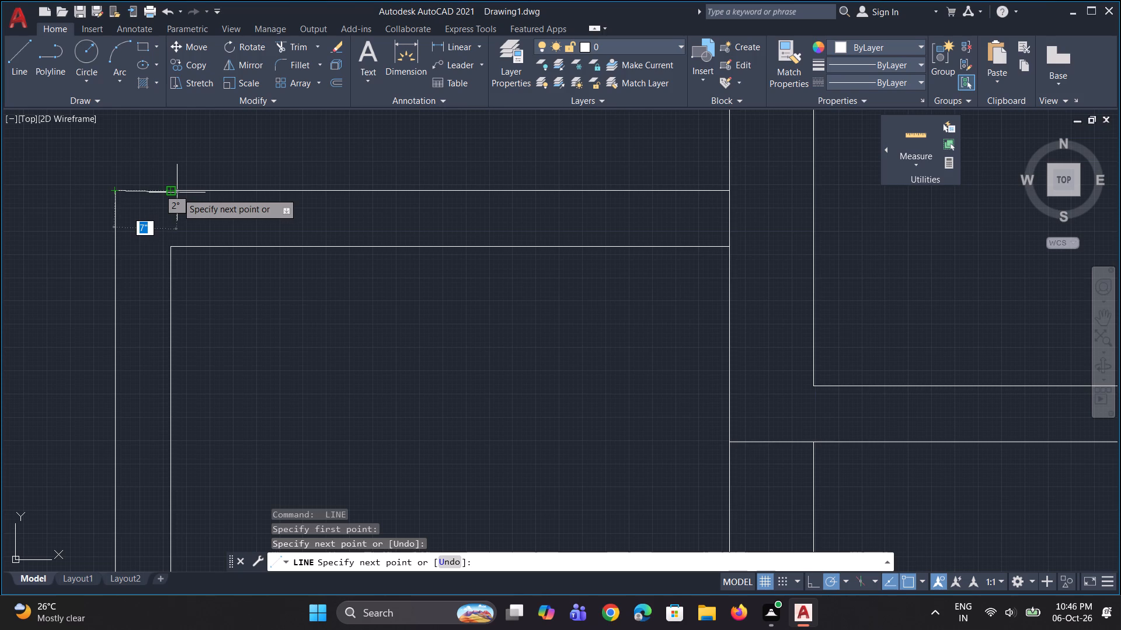
pyautogui.click(172, 192)
pyautogui.press('space')
# Begin another line near the new compartments' outer left wall.
pyautogui.press('space')
pyautogui.scroll(-1, 120, 258)
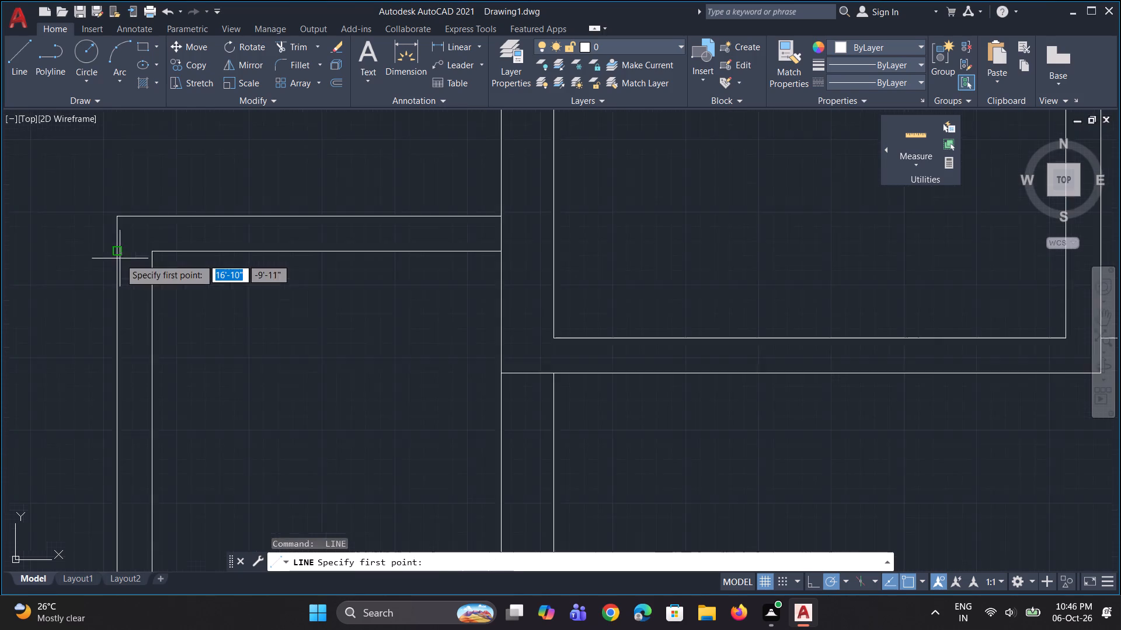
pyautogui.scroll(-2, 120, 258)
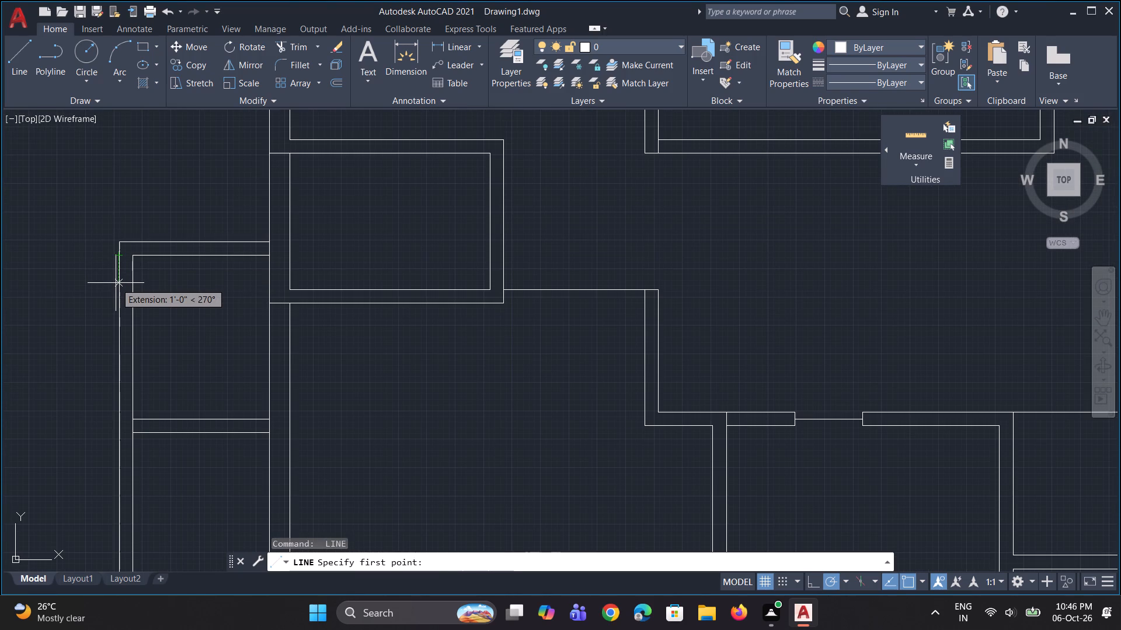
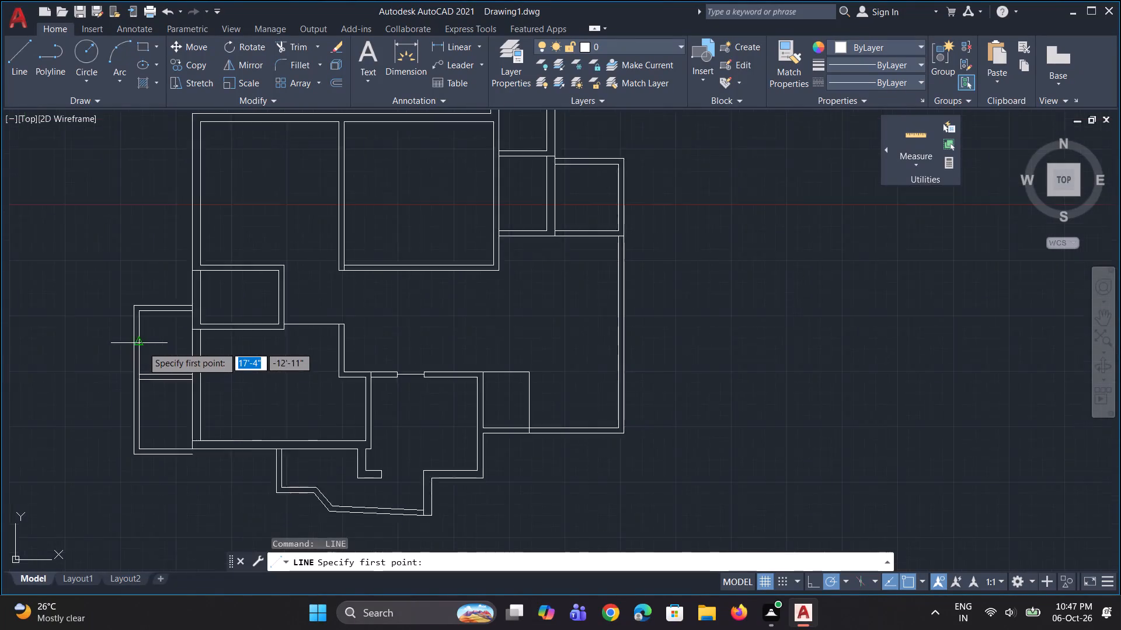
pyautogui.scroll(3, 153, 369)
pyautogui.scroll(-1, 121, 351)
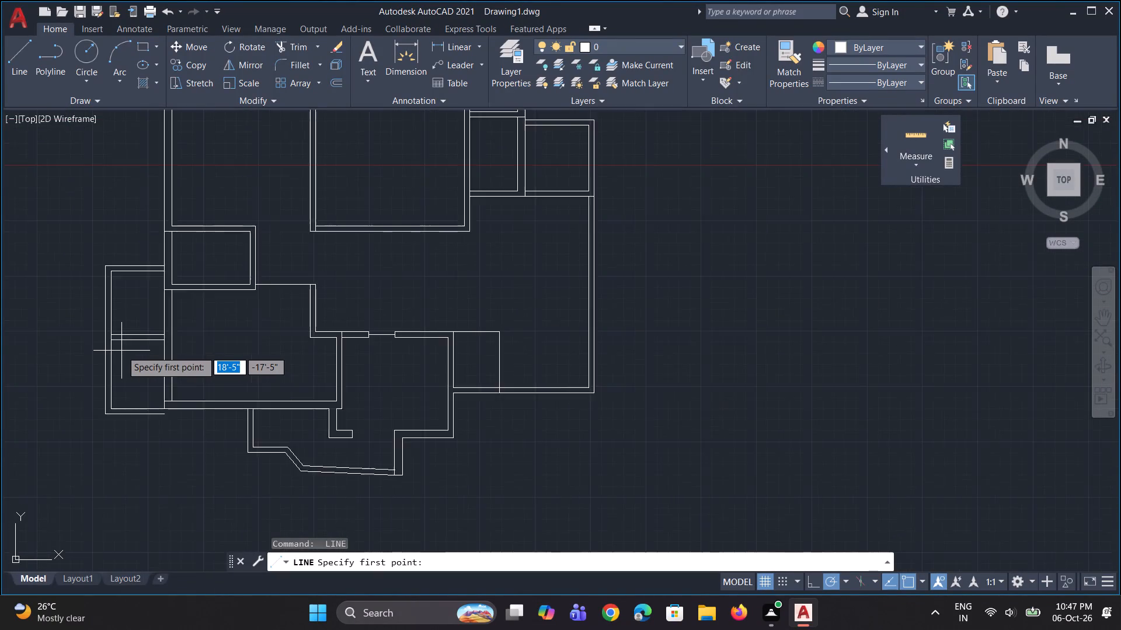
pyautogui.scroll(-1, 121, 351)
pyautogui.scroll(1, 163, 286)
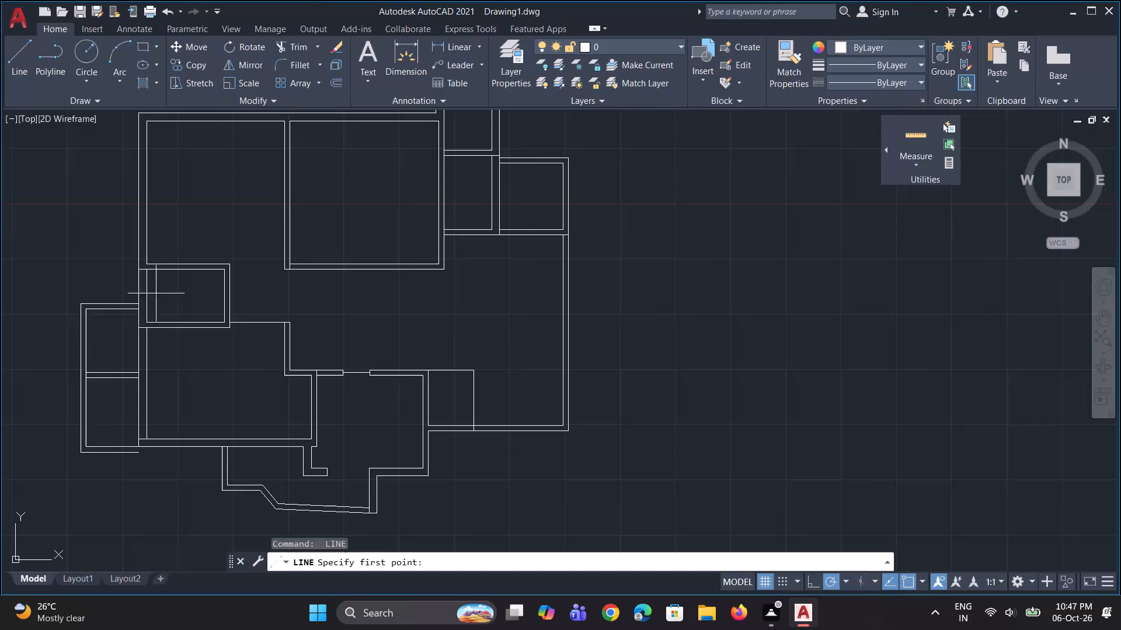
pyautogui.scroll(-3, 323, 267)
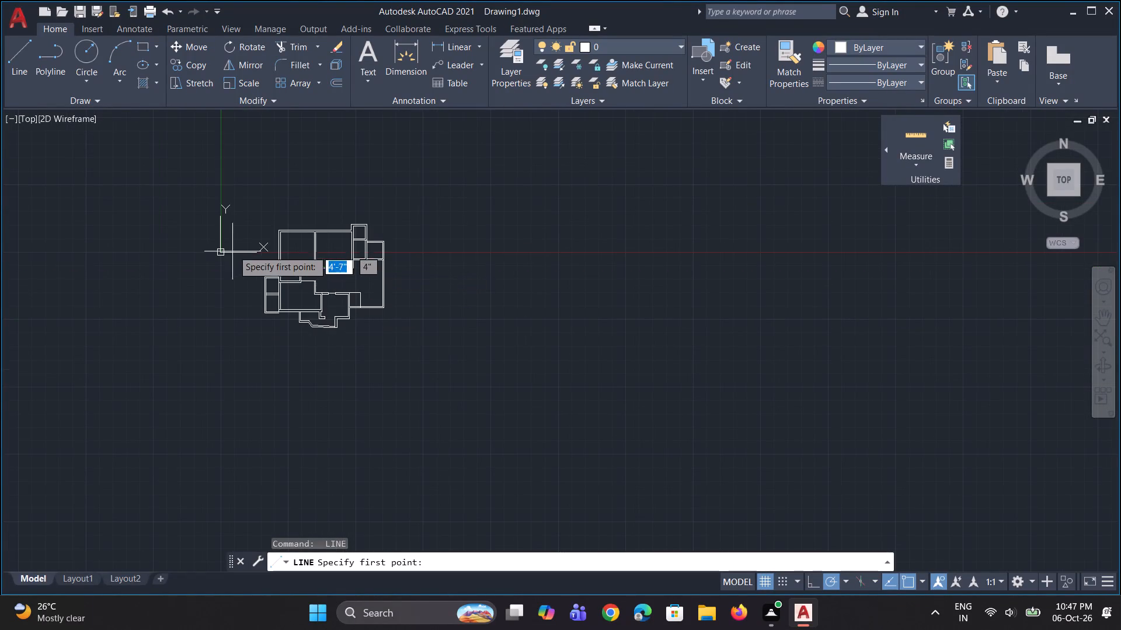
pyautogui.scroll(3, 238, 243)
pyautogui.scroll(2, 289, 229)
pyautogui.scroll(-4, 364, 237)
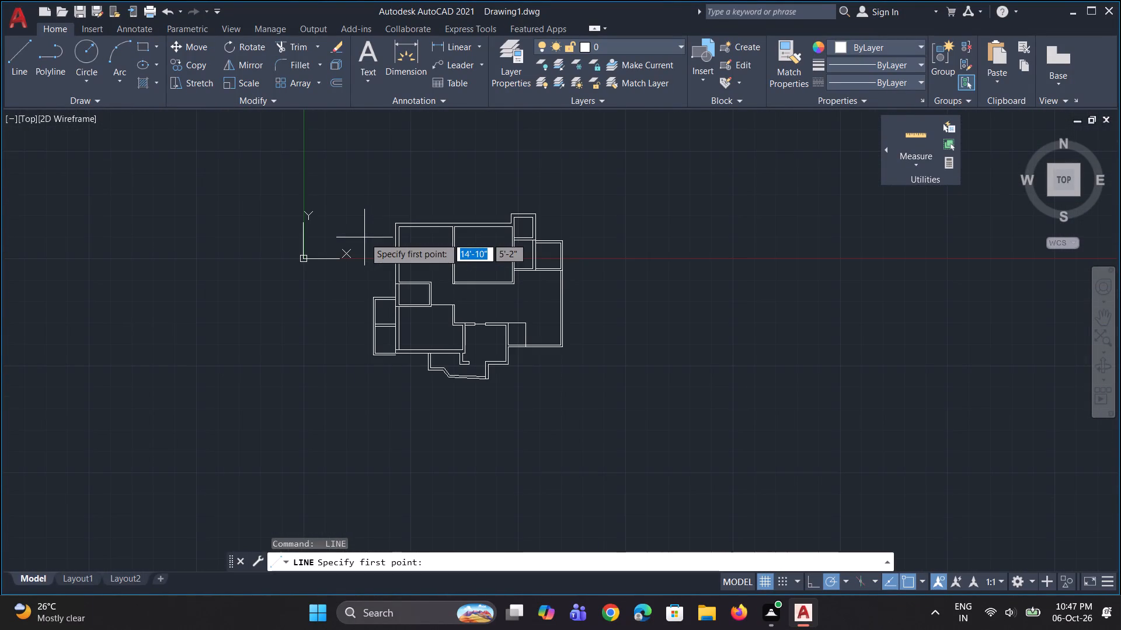
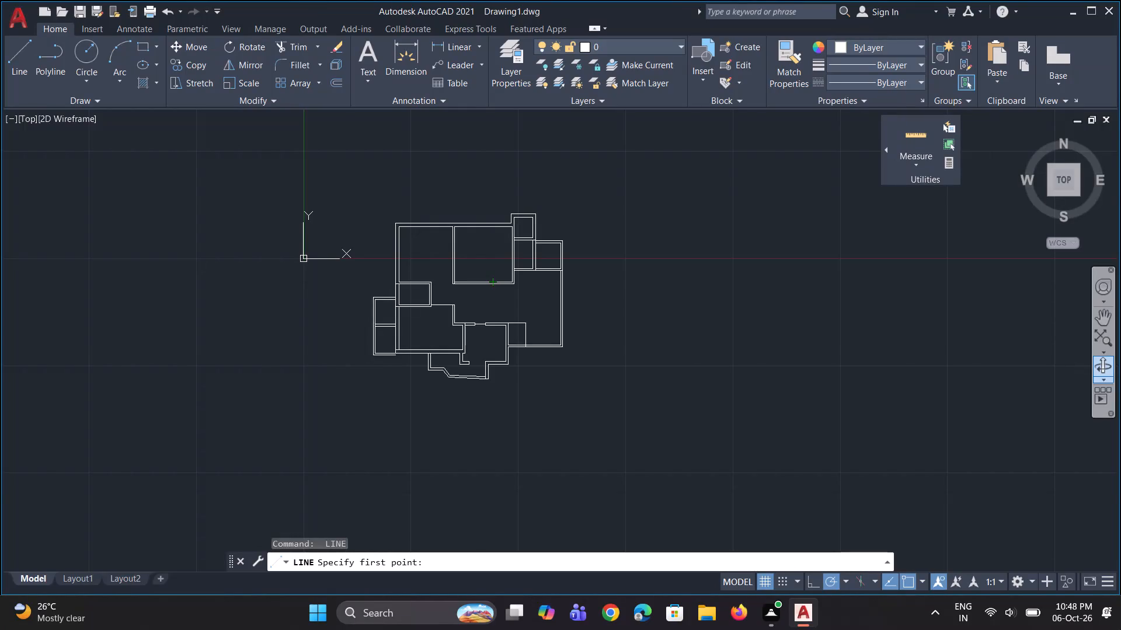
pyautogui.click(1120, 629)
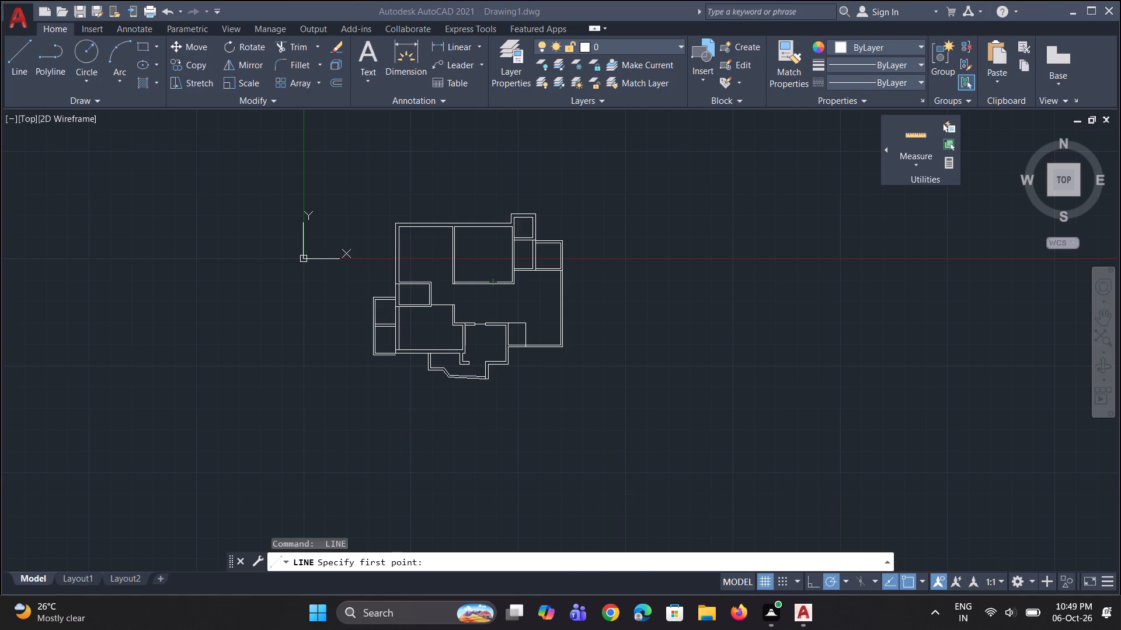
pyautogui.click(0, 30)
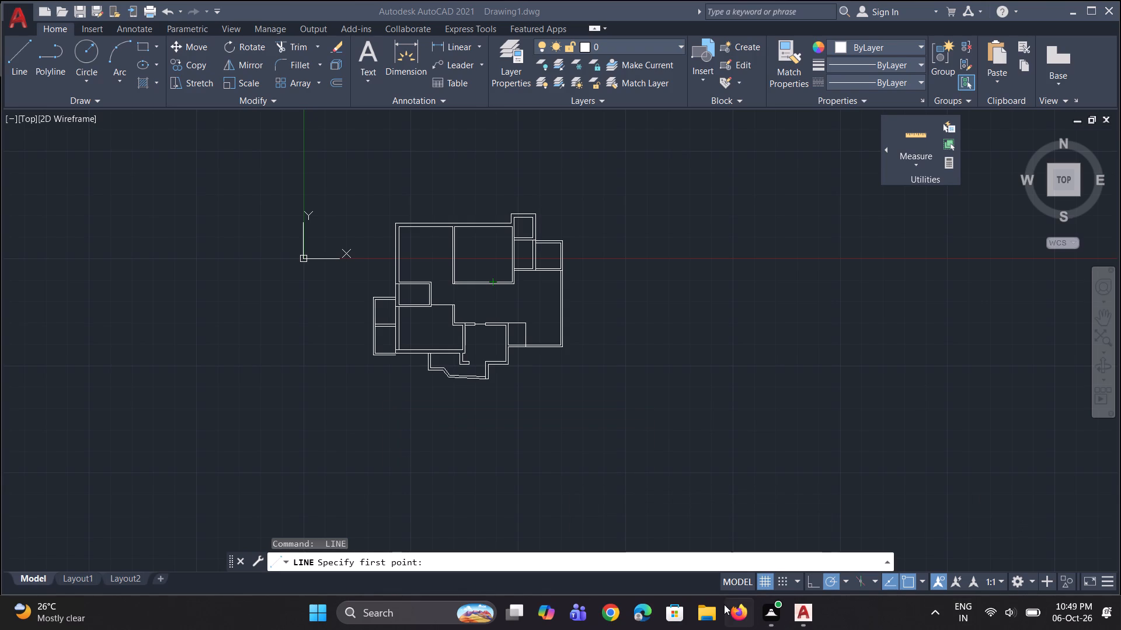
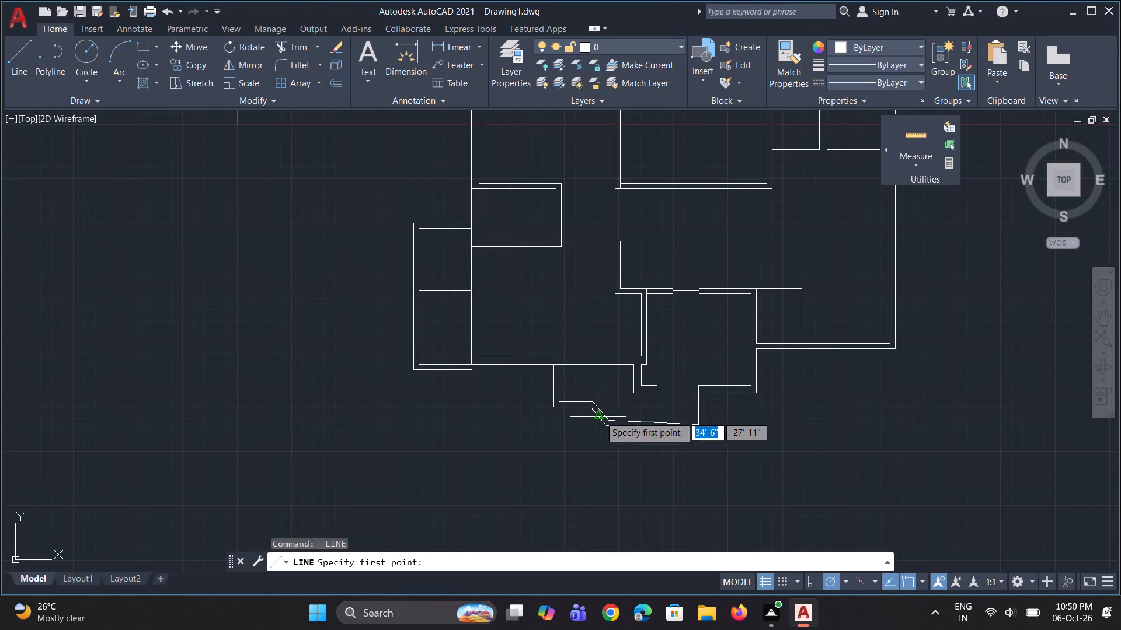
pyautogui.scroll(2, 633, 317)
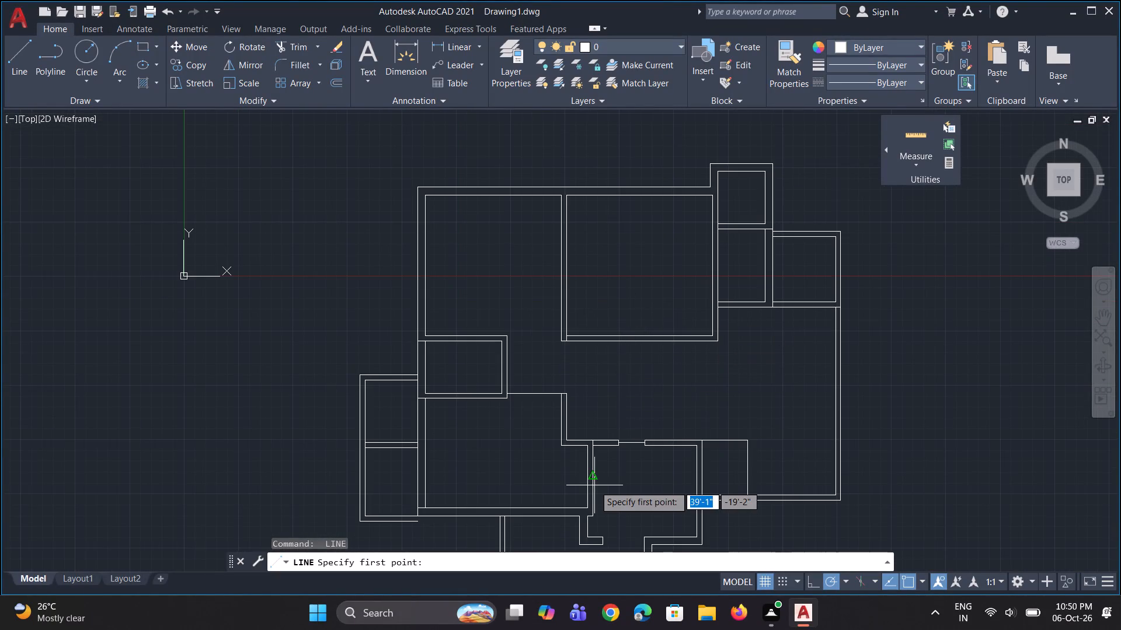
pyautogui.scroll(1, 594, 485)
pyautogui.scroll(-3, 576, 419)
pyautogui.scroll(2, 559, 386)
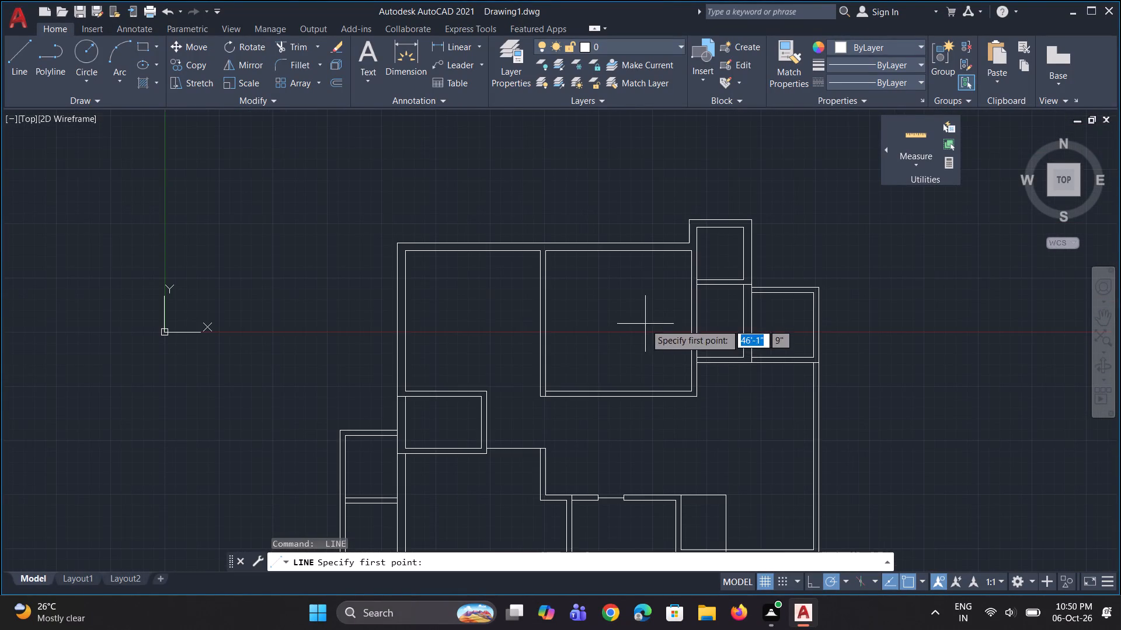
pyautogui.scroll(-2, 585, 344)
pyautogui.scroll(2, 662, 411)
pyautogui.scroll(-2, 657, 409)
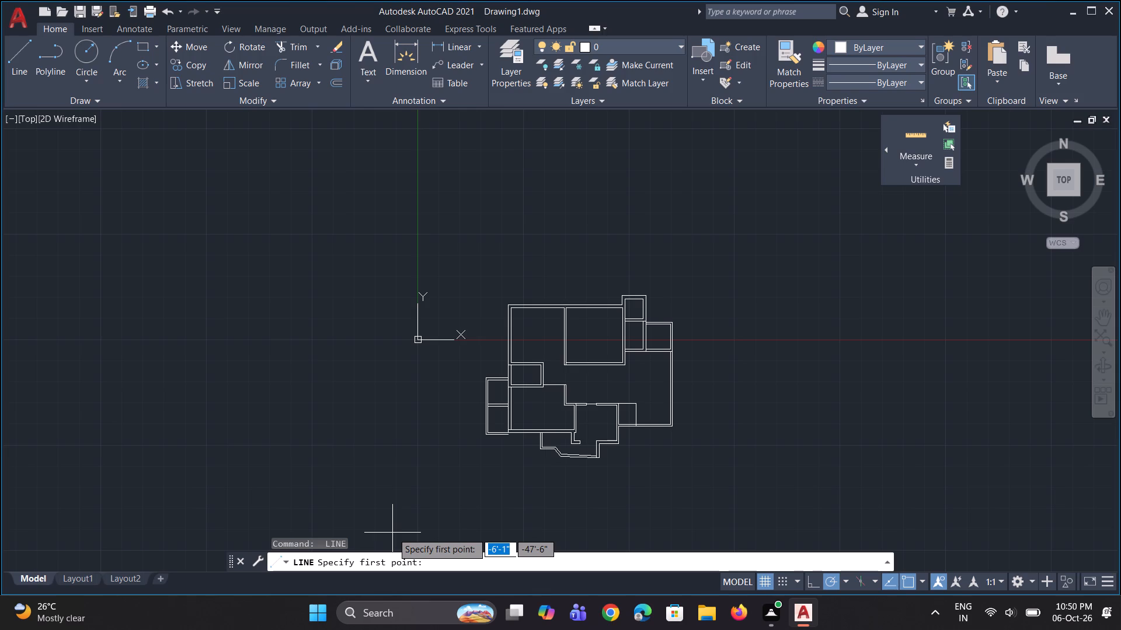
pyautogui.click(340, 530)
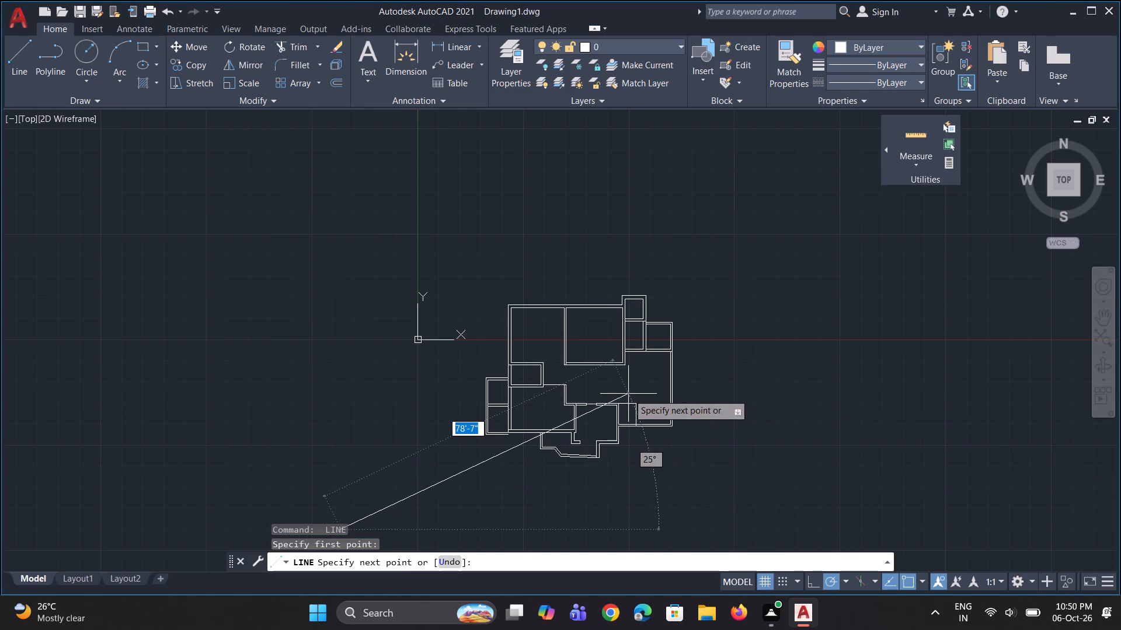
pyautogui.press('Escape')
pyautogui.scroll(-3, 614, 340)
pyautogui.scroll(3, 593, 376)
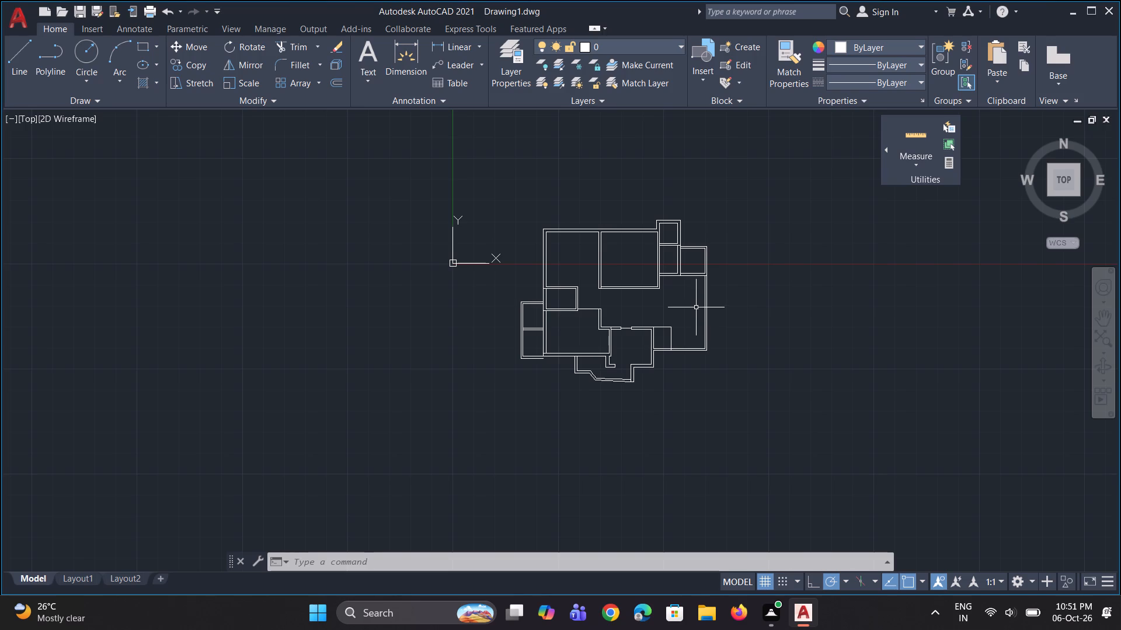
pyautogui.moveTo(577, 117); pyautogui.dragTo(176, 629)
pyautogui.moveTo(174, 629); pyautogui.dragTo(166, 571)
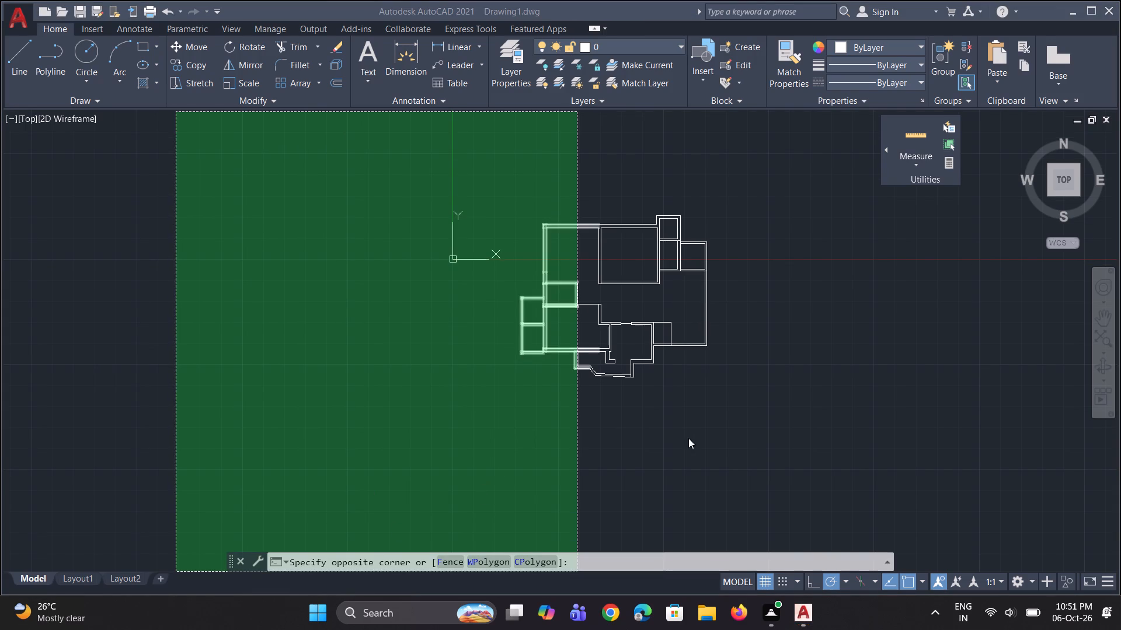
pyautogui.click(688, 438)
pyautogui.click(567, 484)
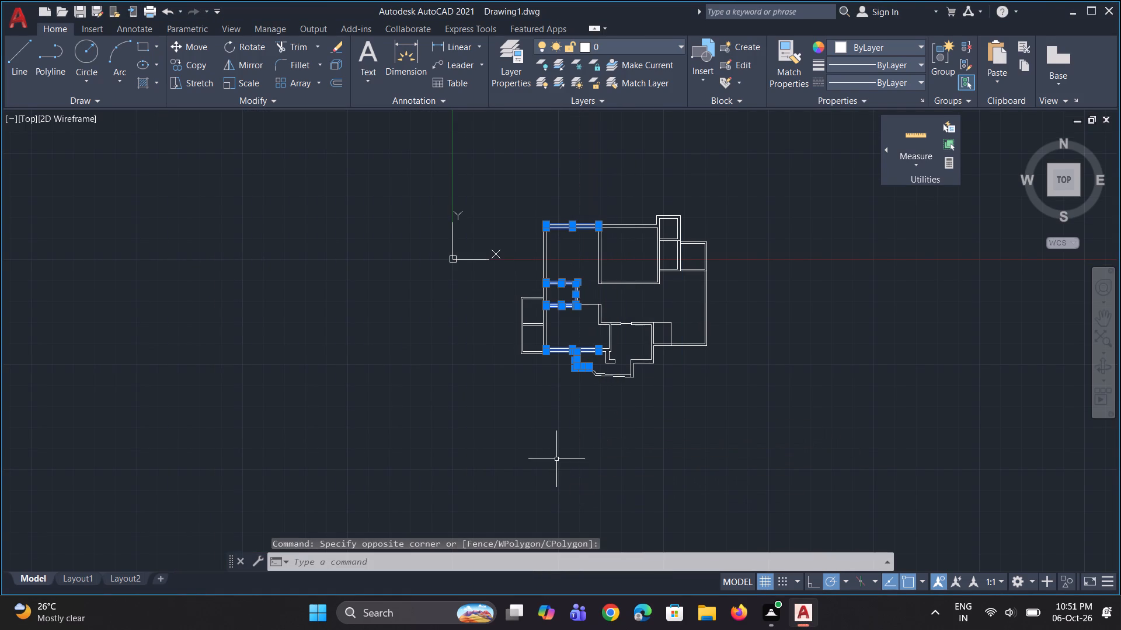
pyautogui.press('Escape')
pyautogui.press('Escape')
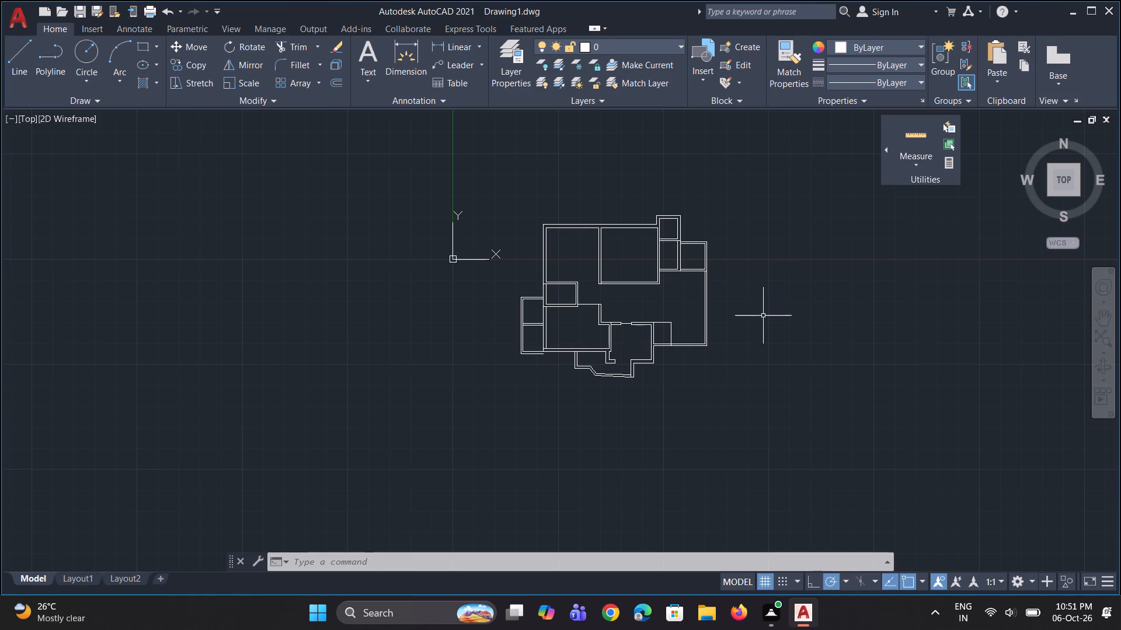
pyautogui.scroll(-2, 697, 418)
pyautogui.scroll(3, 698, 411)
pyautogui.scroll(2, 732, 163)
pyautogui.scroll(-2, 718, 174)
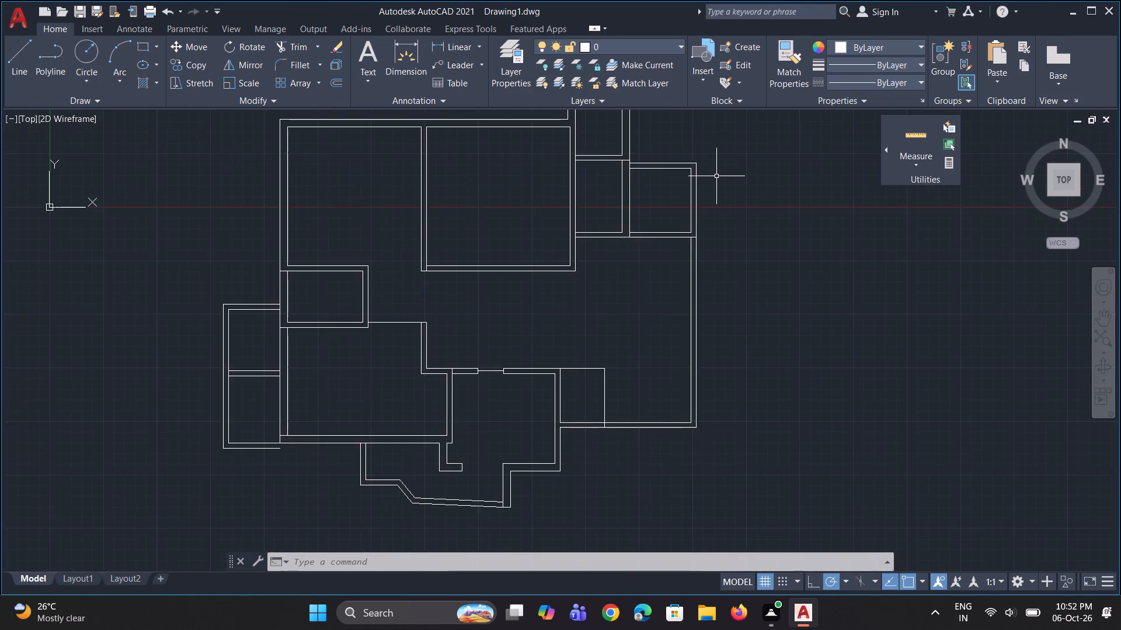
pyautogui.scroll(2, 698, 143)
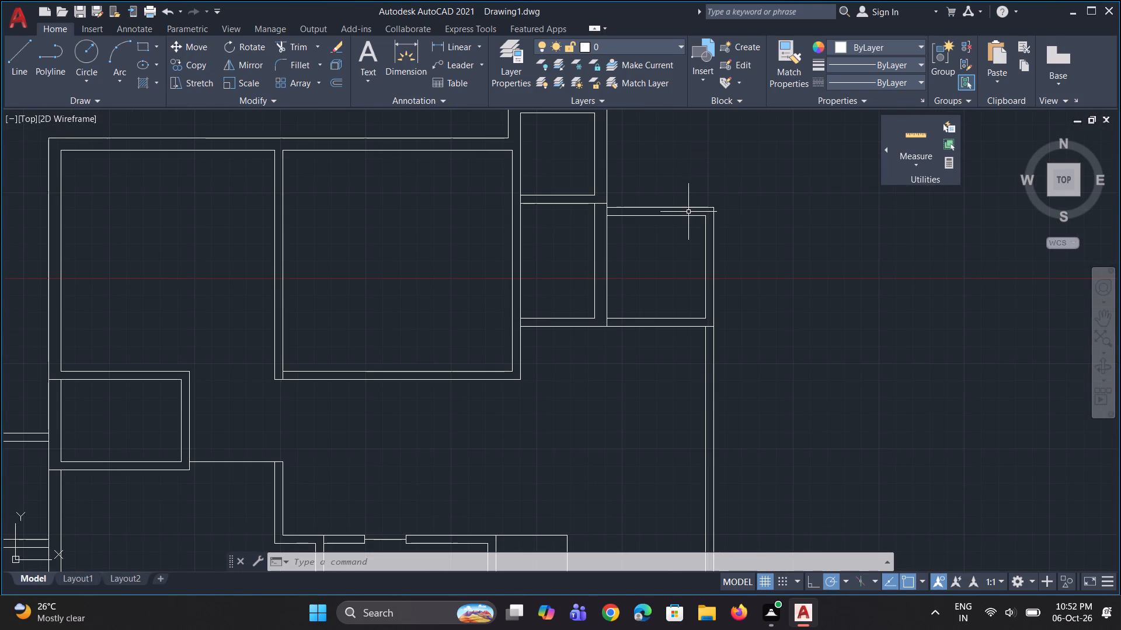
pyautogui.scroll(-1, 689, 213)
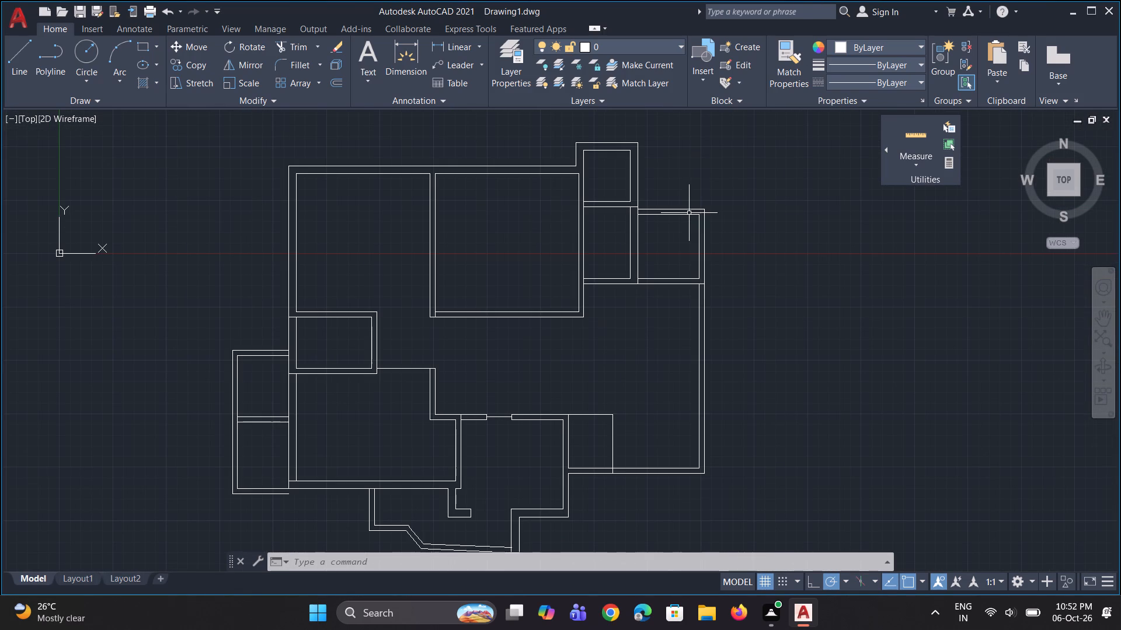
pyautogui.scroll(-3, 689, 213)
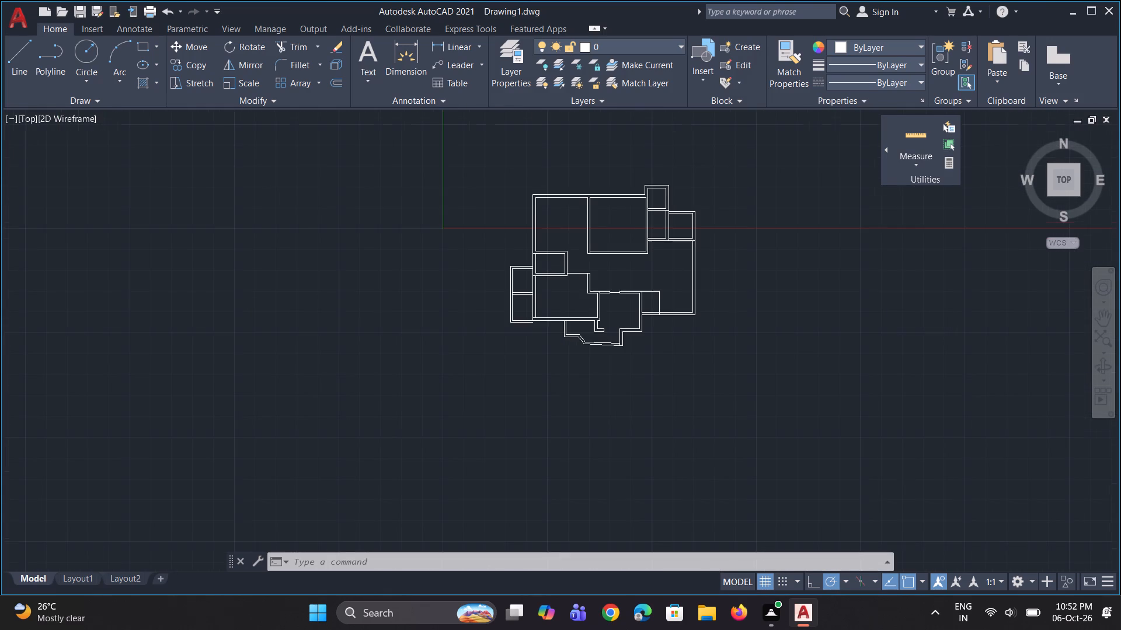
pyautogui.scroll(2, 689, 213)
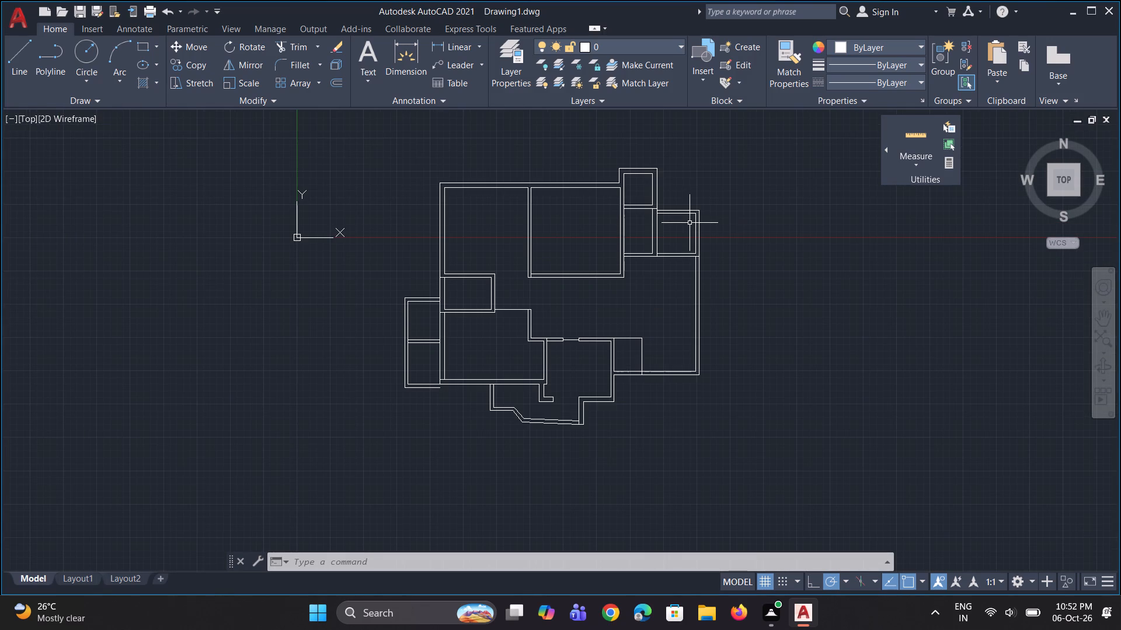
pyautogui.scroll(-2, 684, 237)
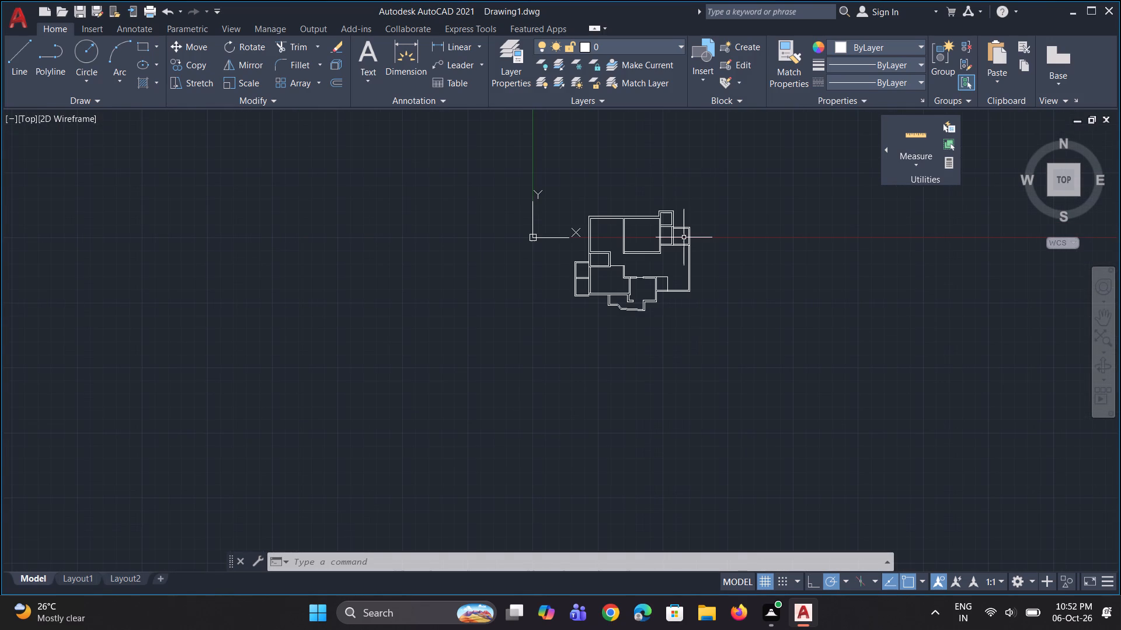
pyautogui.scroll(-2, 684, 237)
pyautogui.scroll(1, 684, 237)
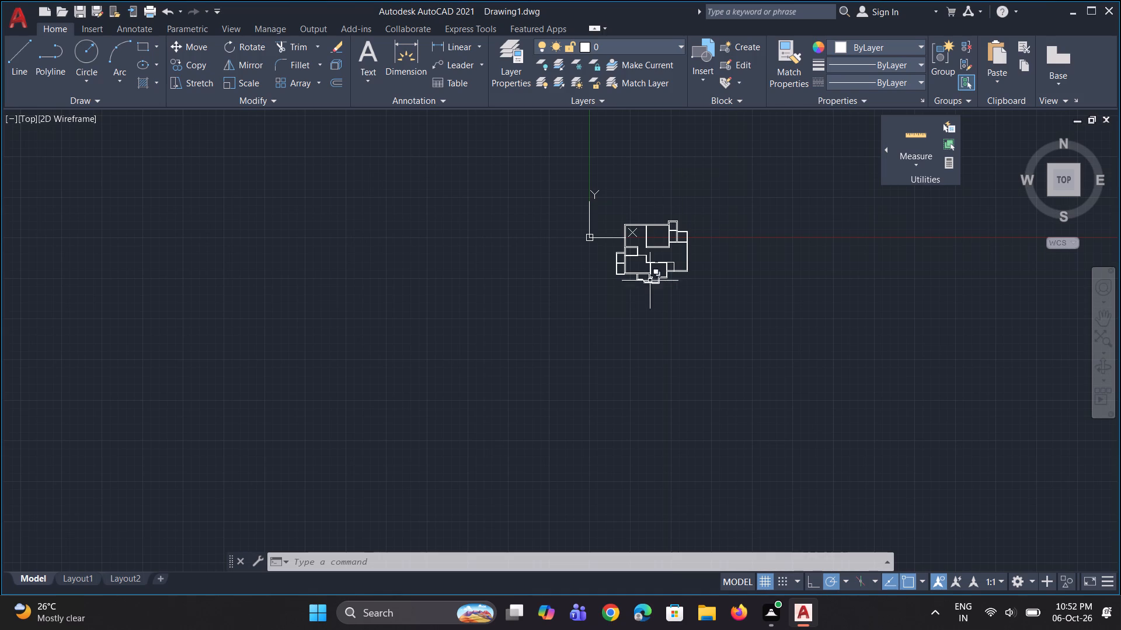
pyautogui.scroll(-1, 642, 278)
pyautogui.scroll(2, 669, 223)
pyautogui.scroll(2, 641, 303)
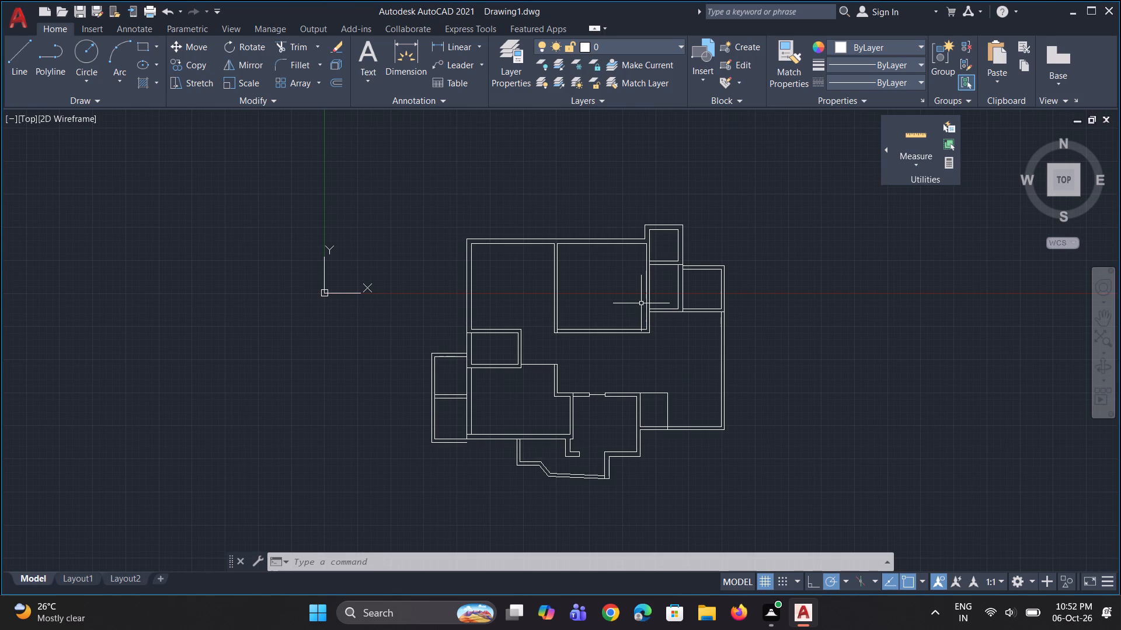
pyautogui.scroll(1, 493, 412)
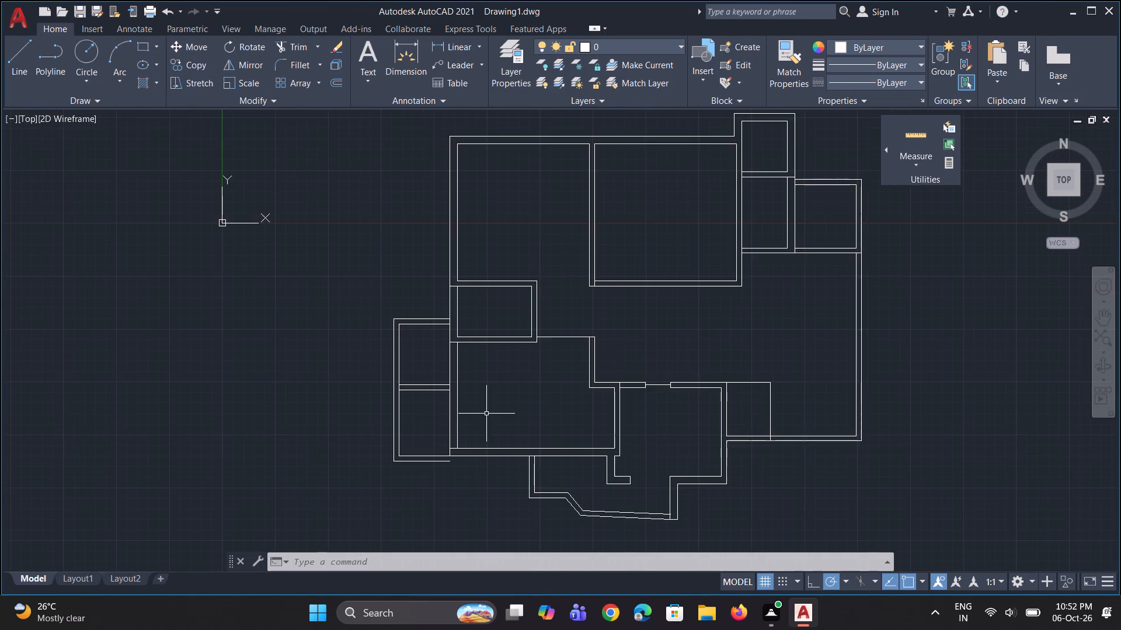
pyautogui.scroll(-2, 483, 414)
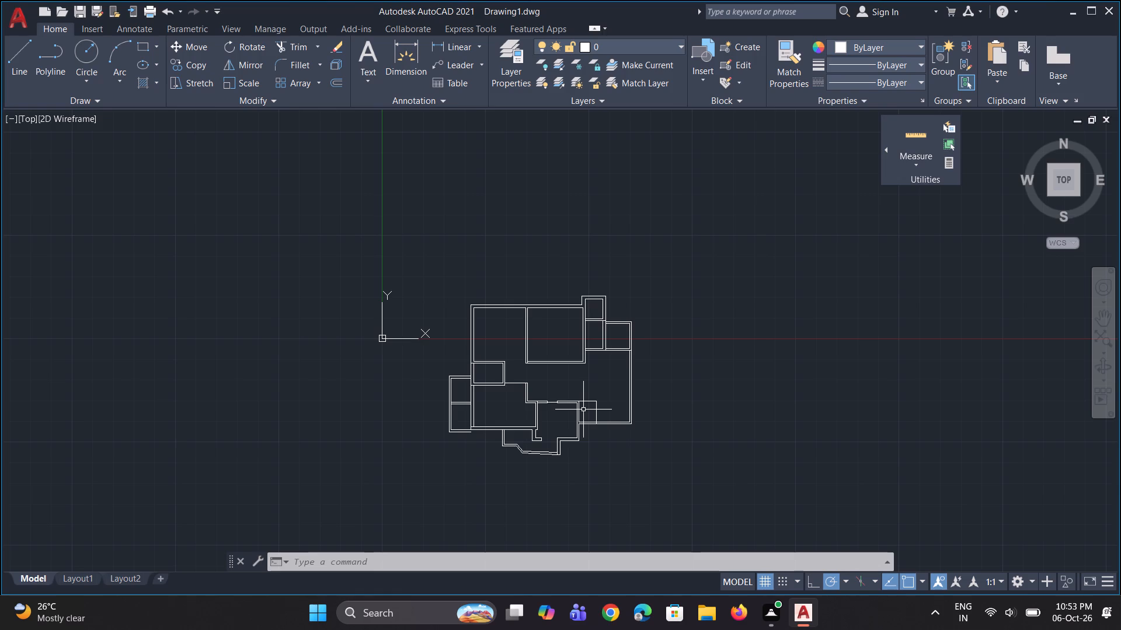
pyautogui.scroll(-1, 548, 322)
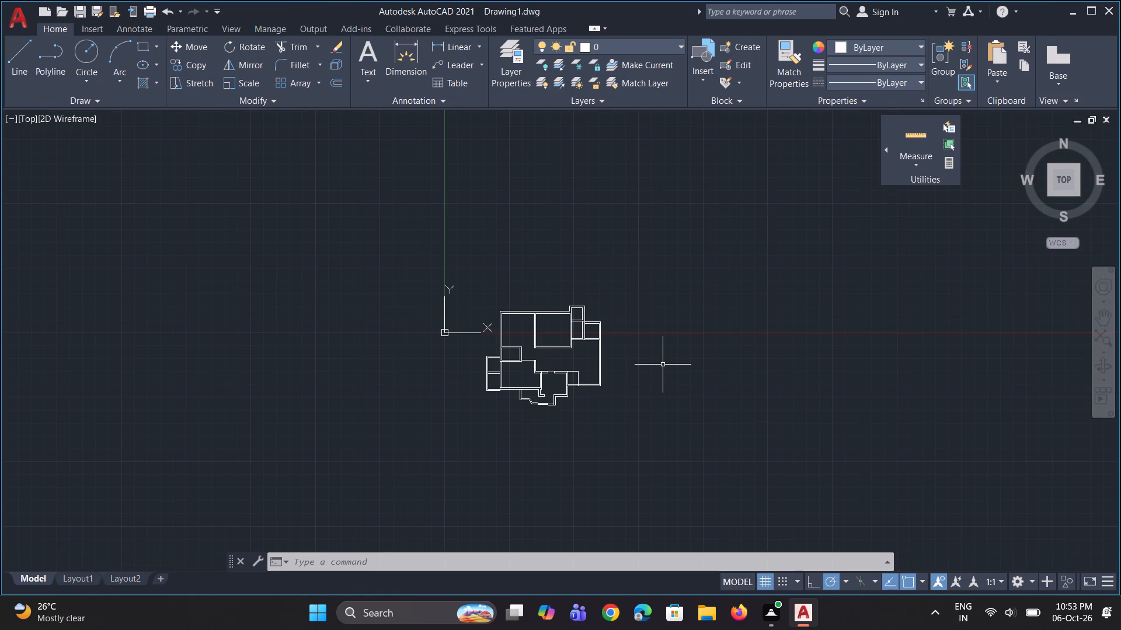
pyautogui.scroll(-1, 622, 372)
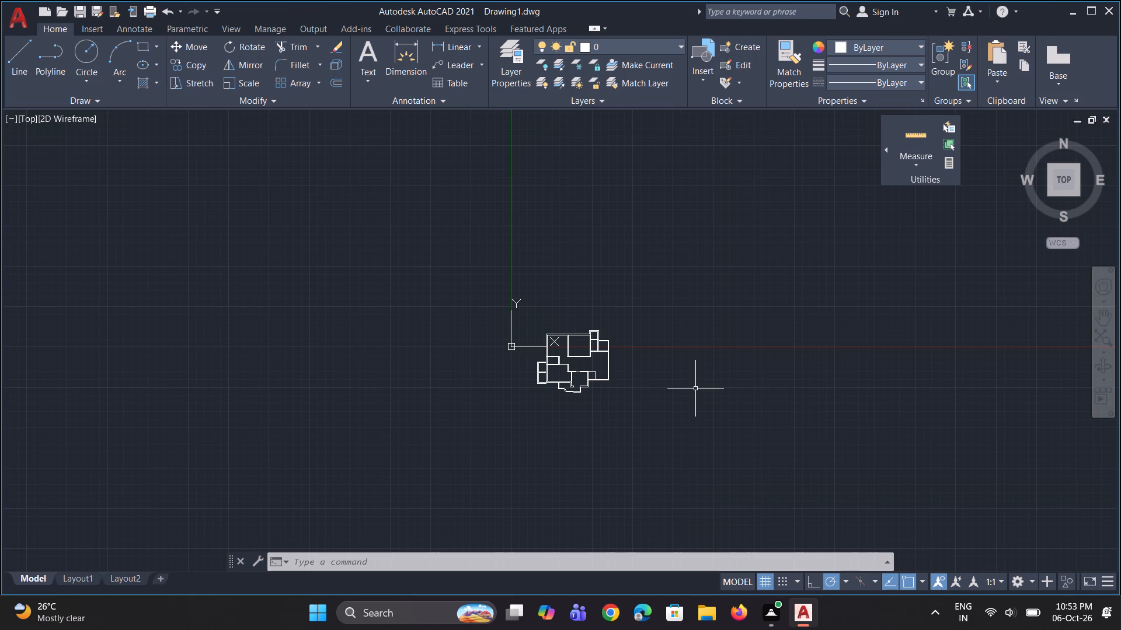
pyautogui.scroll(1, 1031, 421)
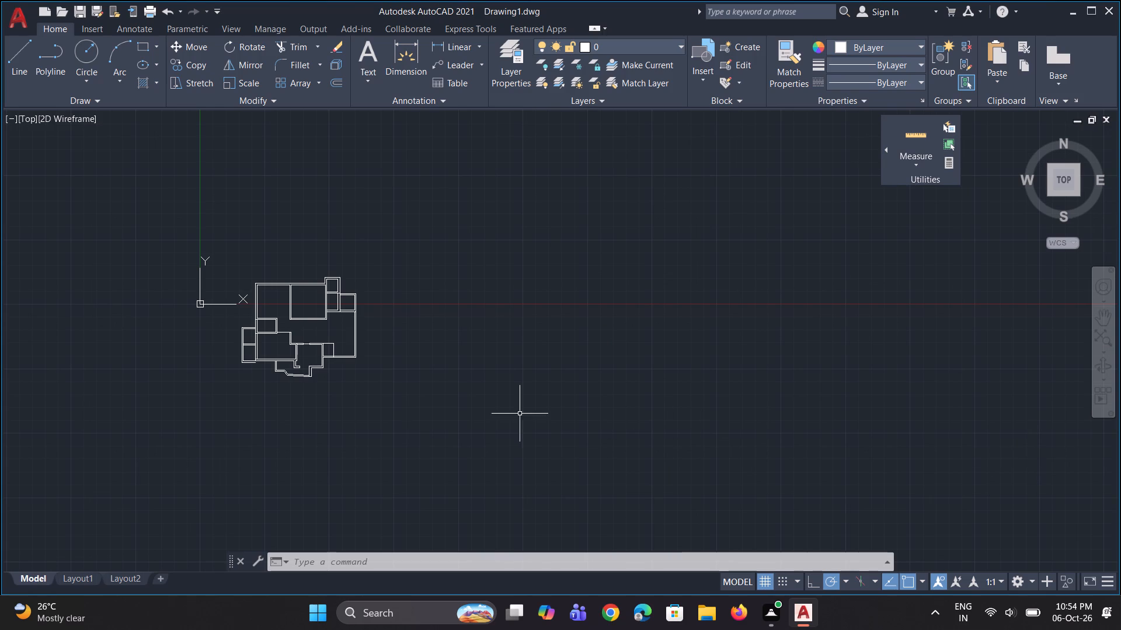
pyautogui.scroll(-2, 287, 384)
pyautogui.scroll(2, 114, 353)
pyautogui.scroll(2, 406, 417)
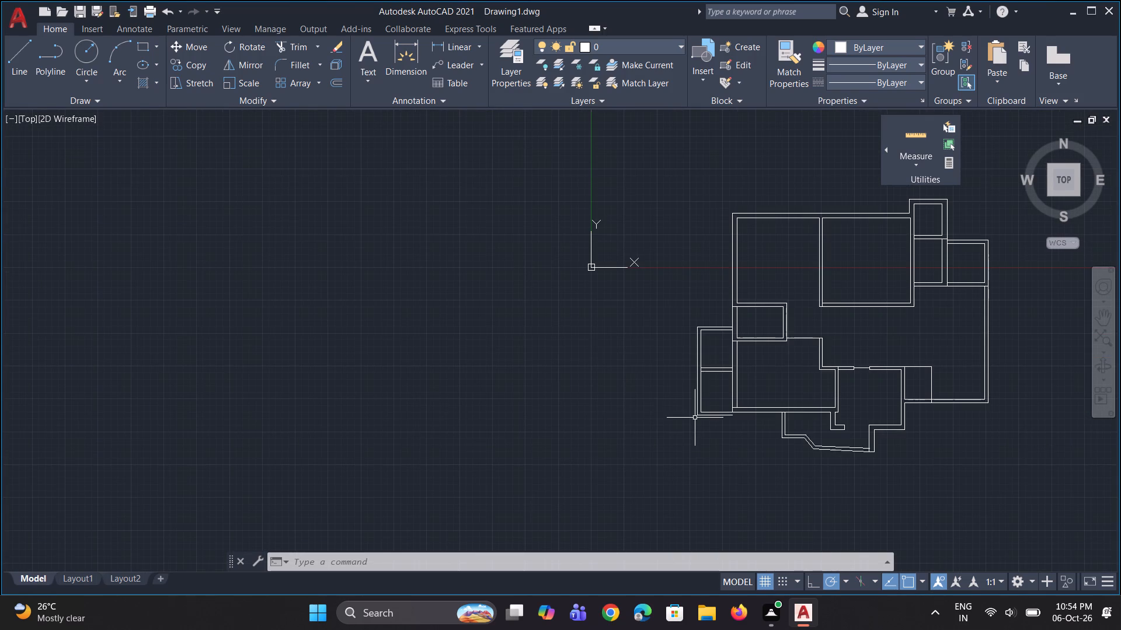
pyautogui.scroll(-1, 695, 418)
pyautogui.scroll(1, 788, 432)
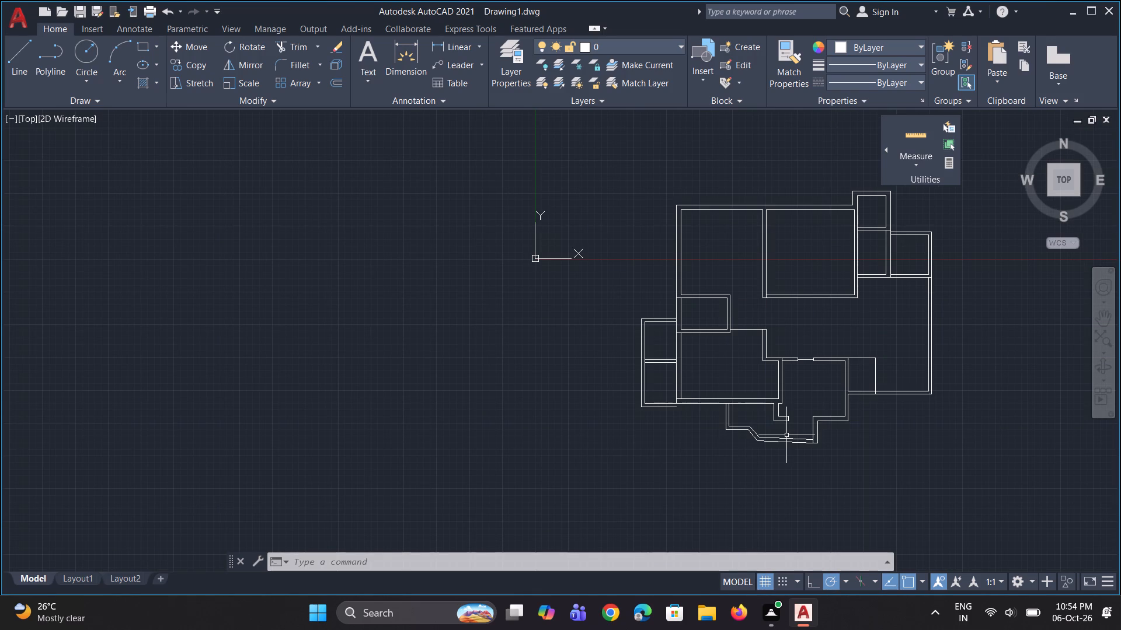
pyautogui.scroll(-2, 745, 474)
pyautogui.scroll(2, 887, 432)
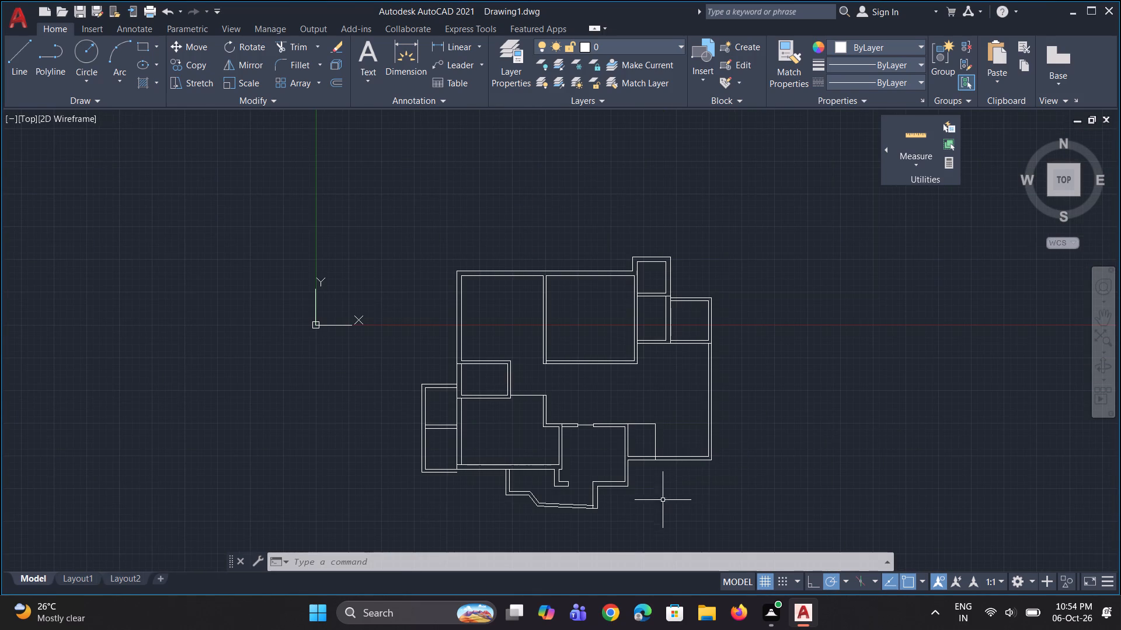
# Delete the two slightly sloping lines of the bottom wall between the diagonal wall and the short vertical wall.
pyautogui.scroll(4, 546, 525)
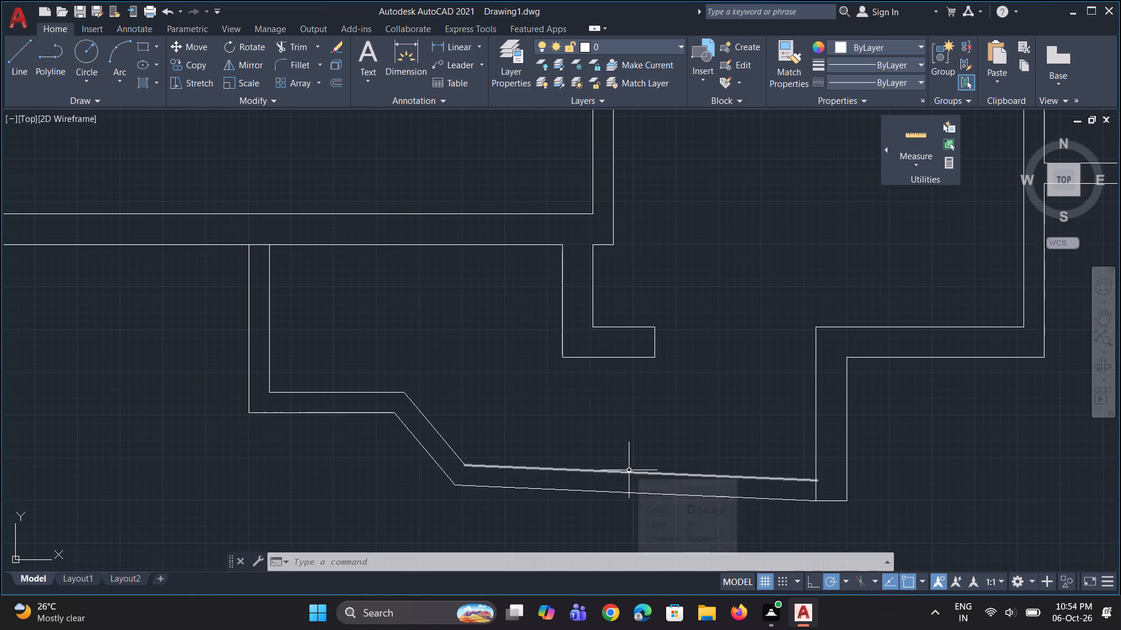
pyautogui.click(629, 473)
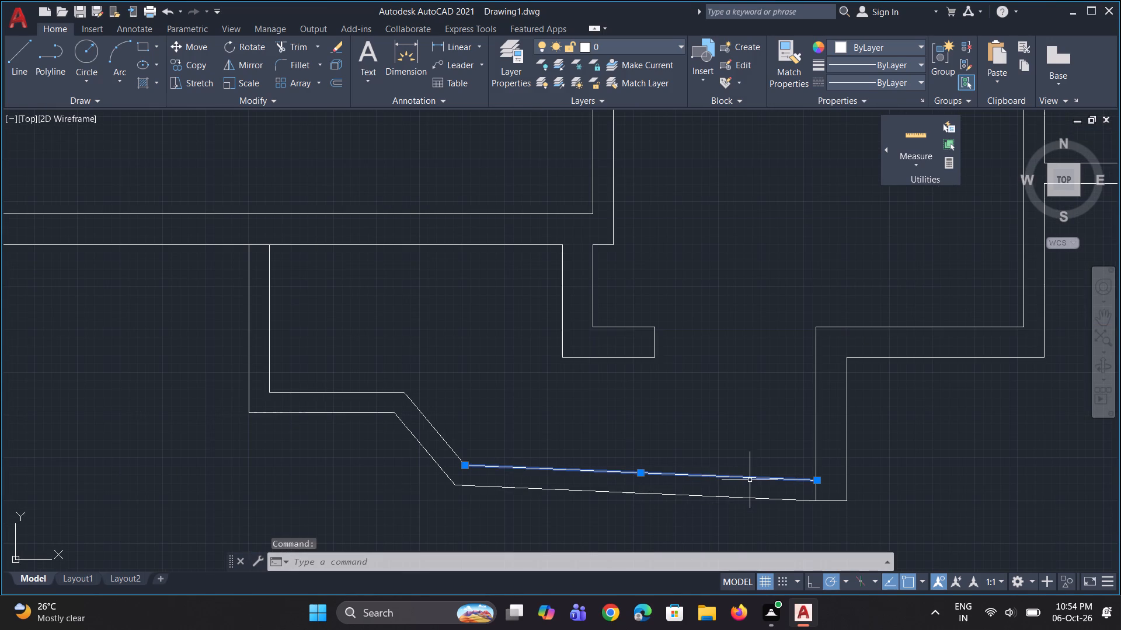
pyautogui.press('Delete')
pyautogui.click(725, 498)
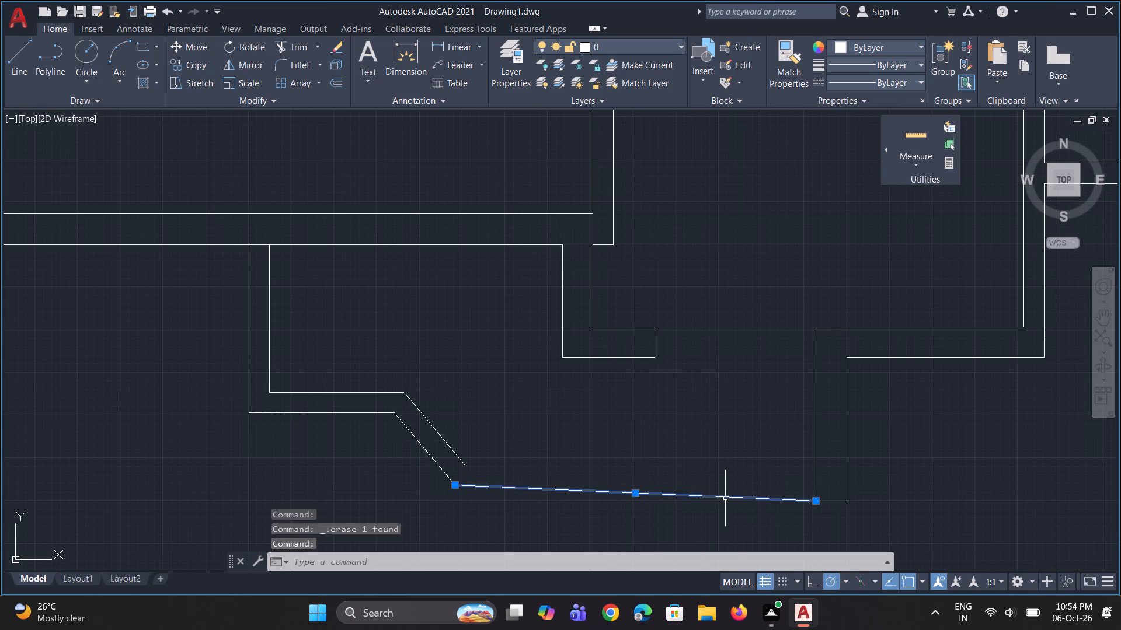
pyautogui.press('Delete')
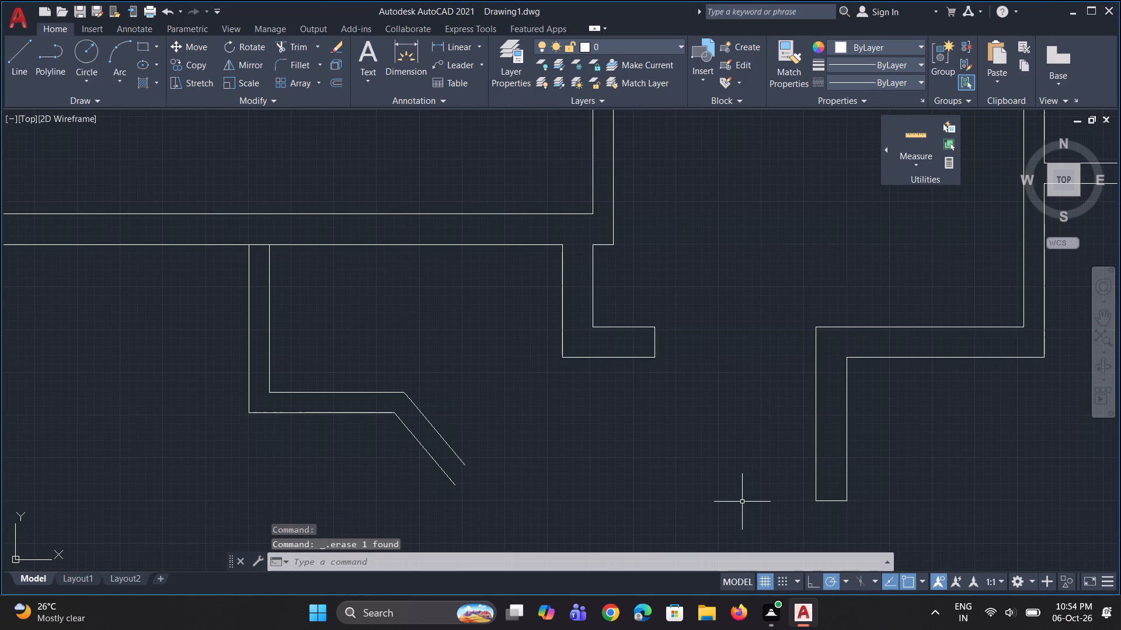
# Draw a horizontal line about 9'-5" long leftward from the lower inner corner of the short vertical wall, past the diagonal wall's end.
pyautogui.write('l')
pyautogui.press('space')
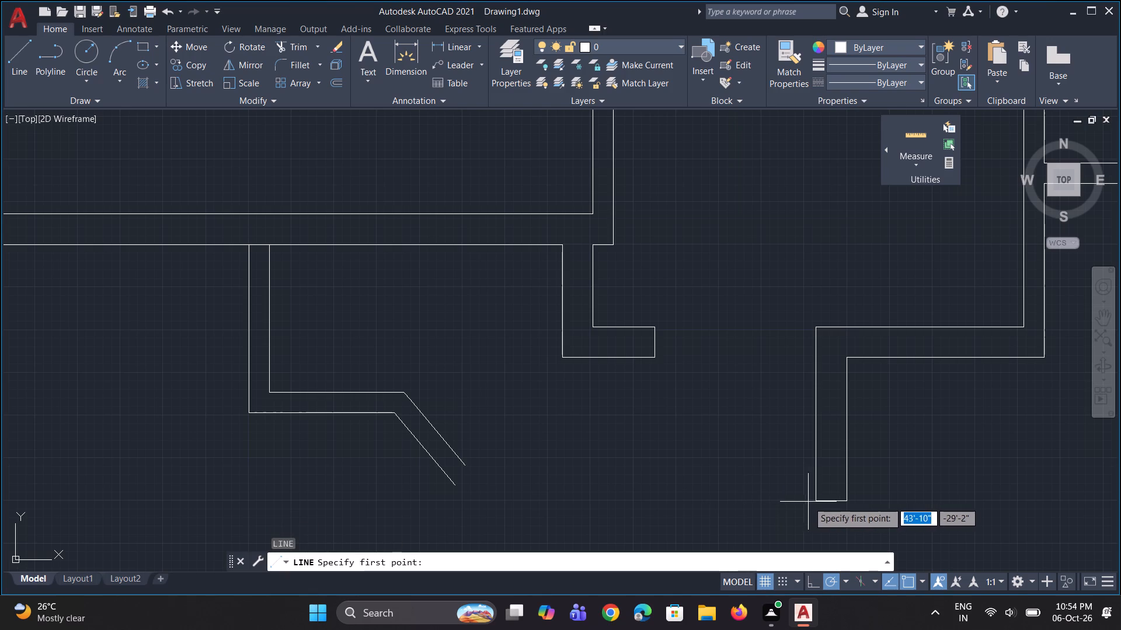
pyautogui.click(814, 500)
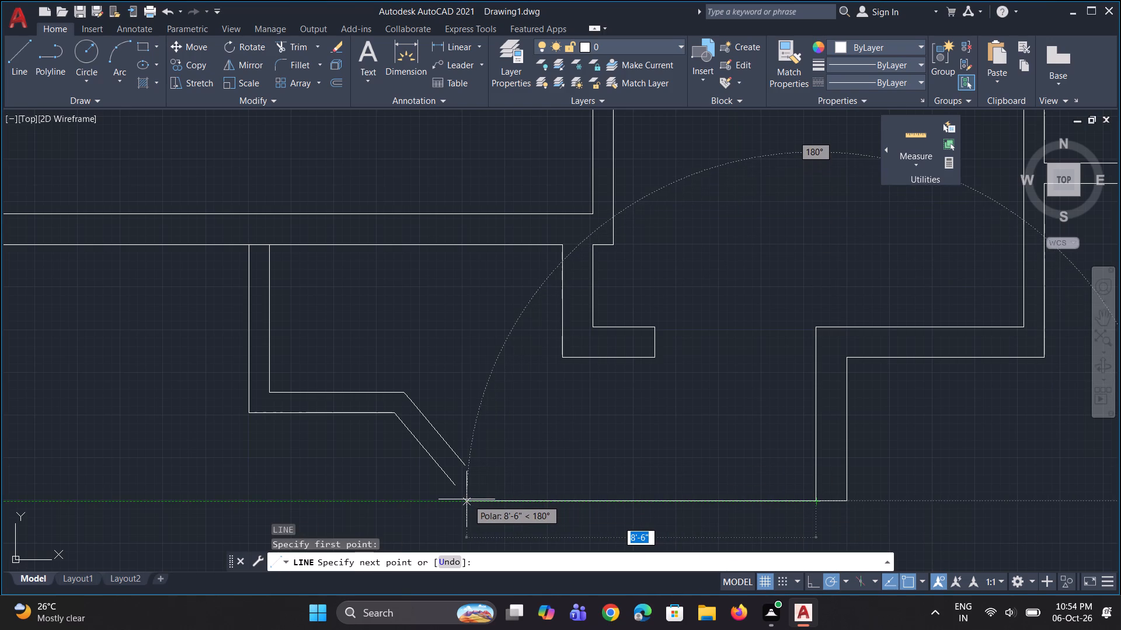
pyautogui.click(429, 498)
pyautogui.press('Escape')
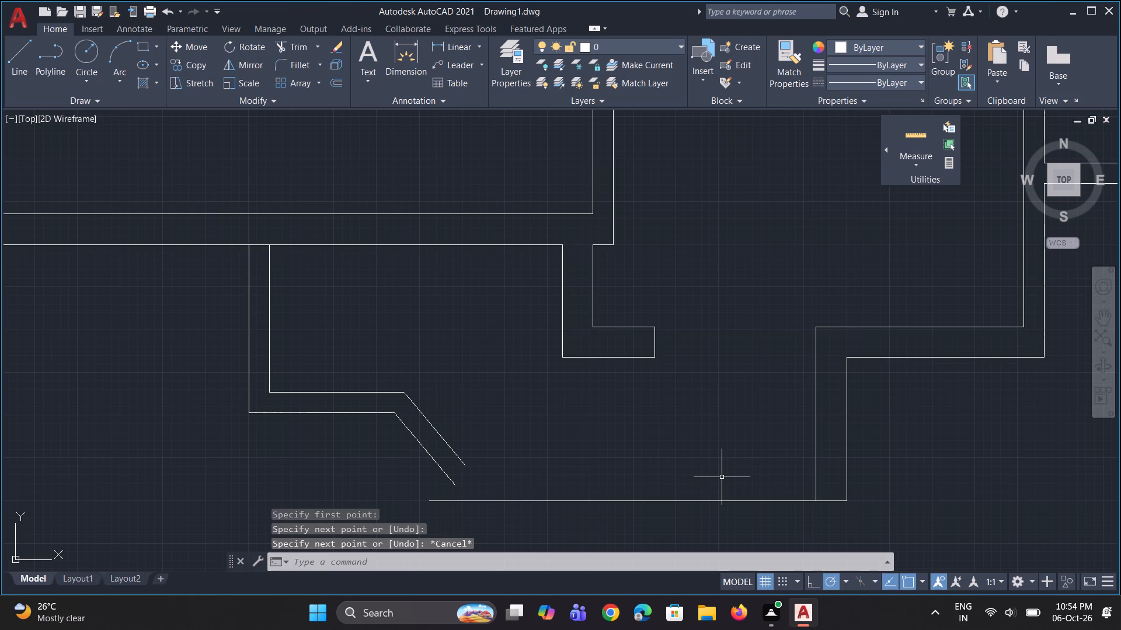
# Offset the new horizontal bottom wall line 9" upward, toward the inside of the plan.
pyautogui.press('o')
pyautogui.click(760, 512)
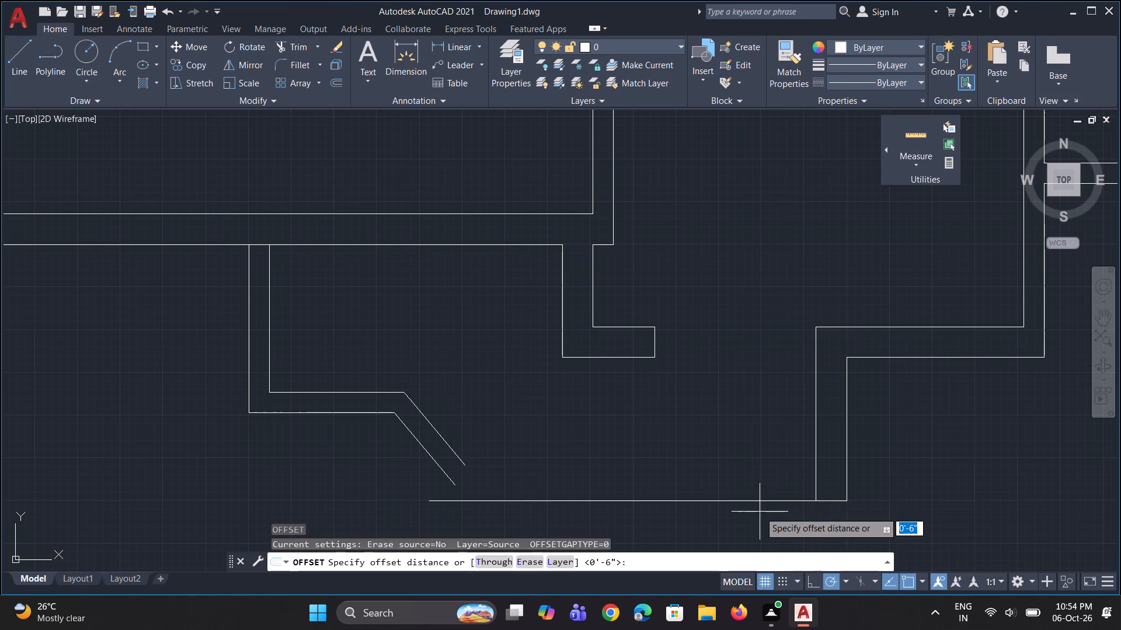
pyautogui.press('9')
pyautogui.hotkey('shift', '"')
pyautogui.press('Return')
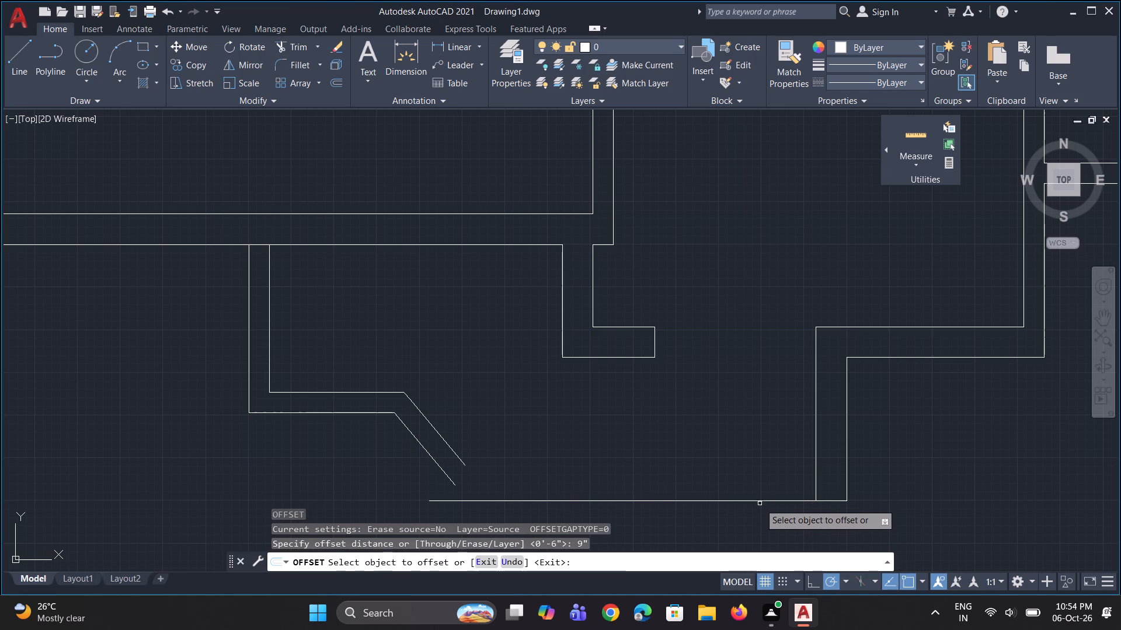
pyautogui.click(760, 502)
pyautogui.click(763, 491)
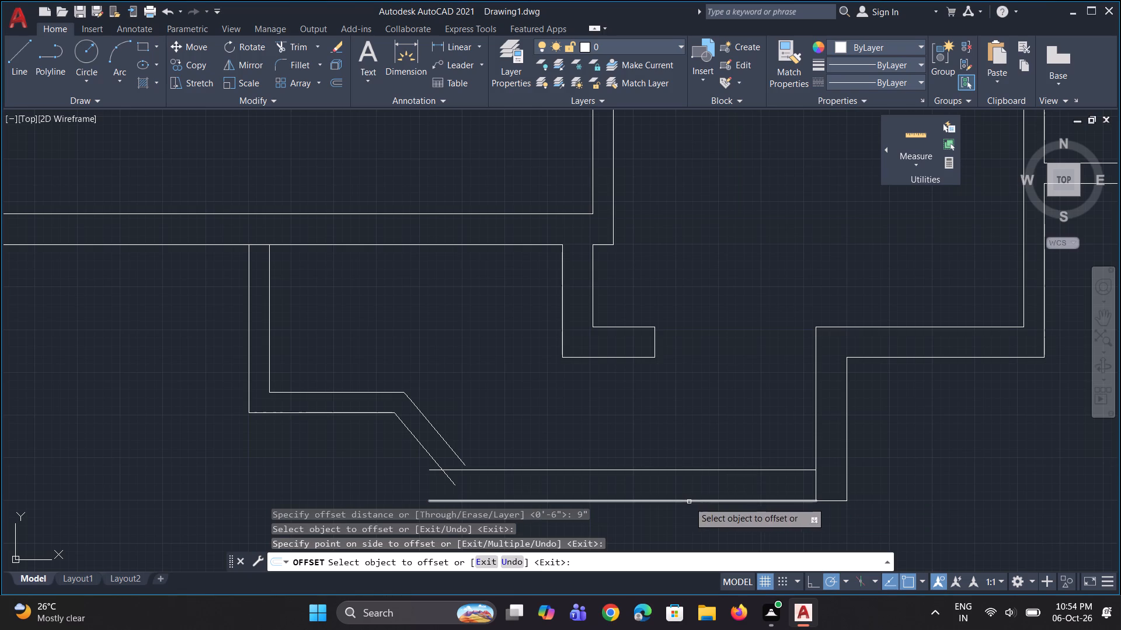
pyautogui.press('Escape')
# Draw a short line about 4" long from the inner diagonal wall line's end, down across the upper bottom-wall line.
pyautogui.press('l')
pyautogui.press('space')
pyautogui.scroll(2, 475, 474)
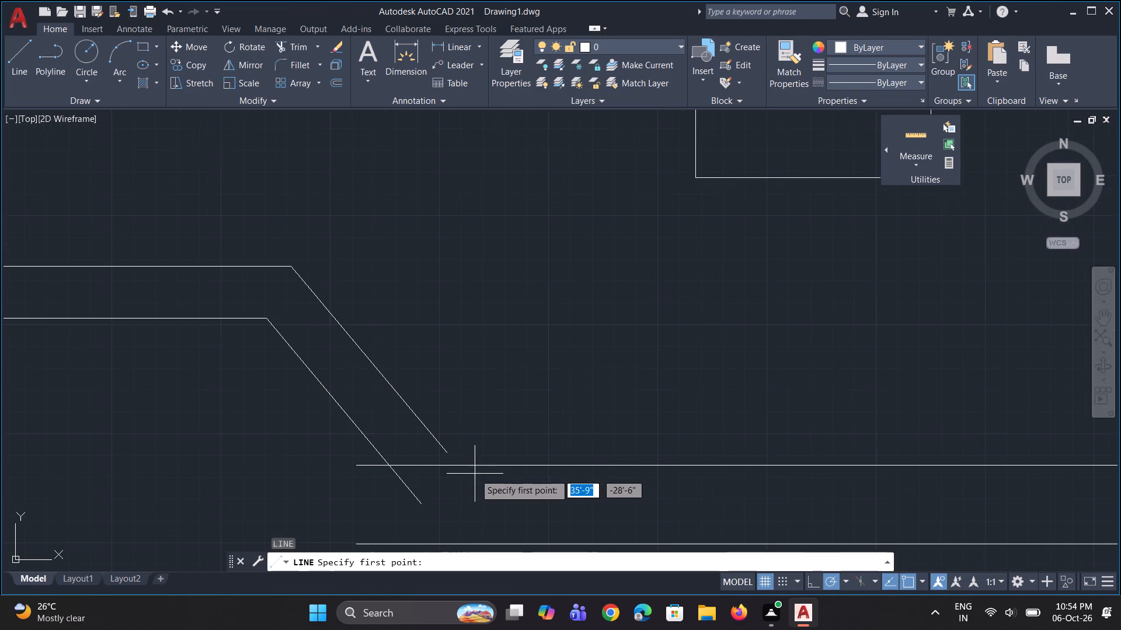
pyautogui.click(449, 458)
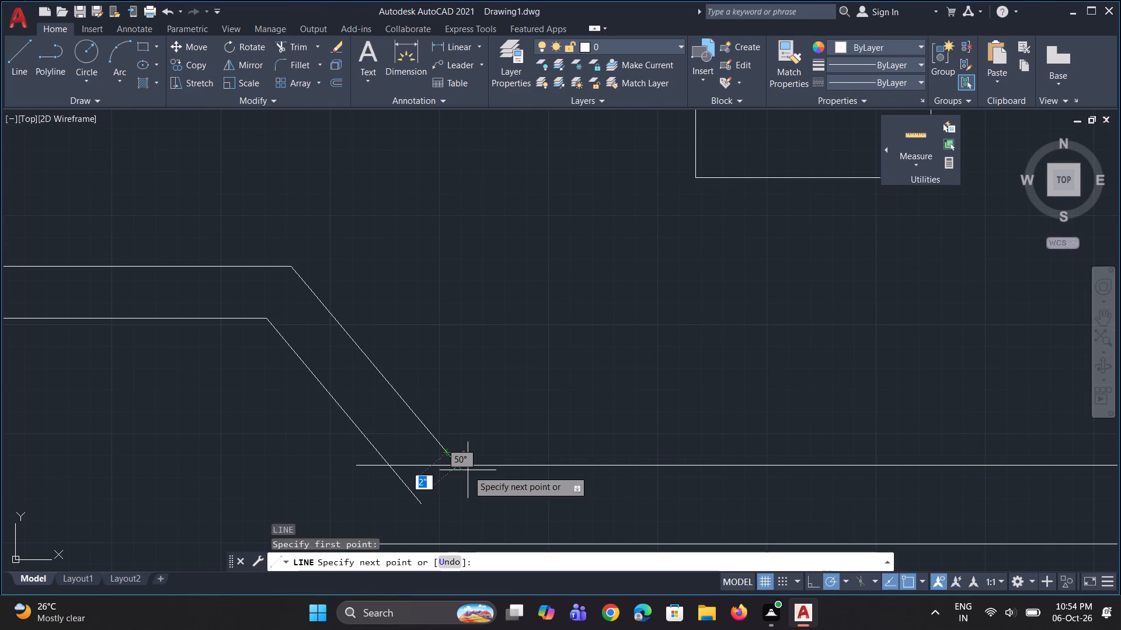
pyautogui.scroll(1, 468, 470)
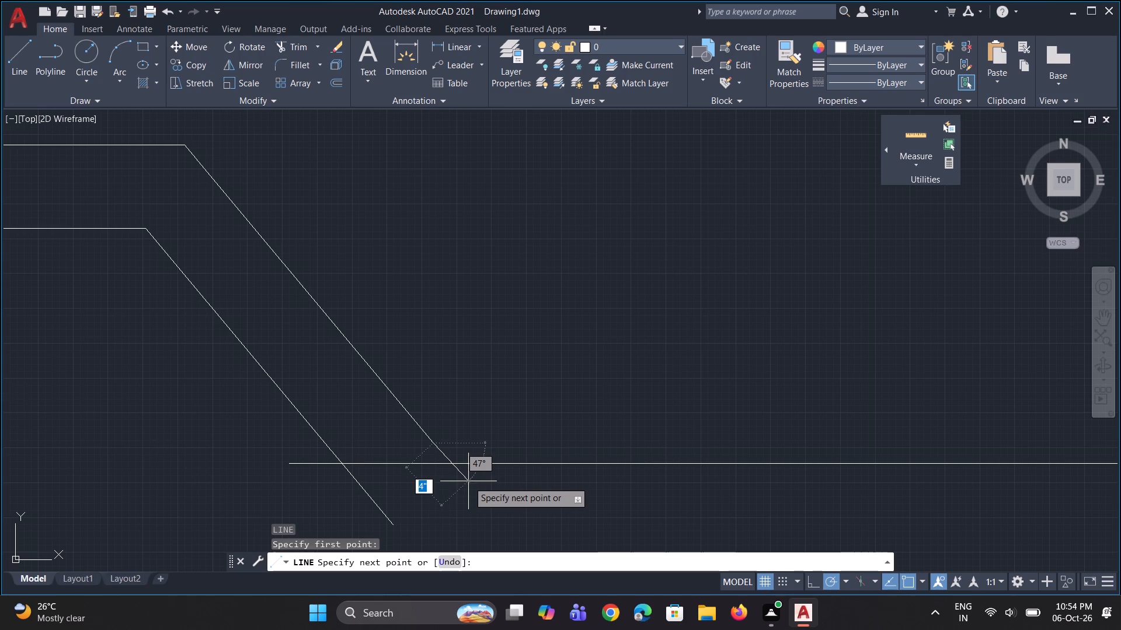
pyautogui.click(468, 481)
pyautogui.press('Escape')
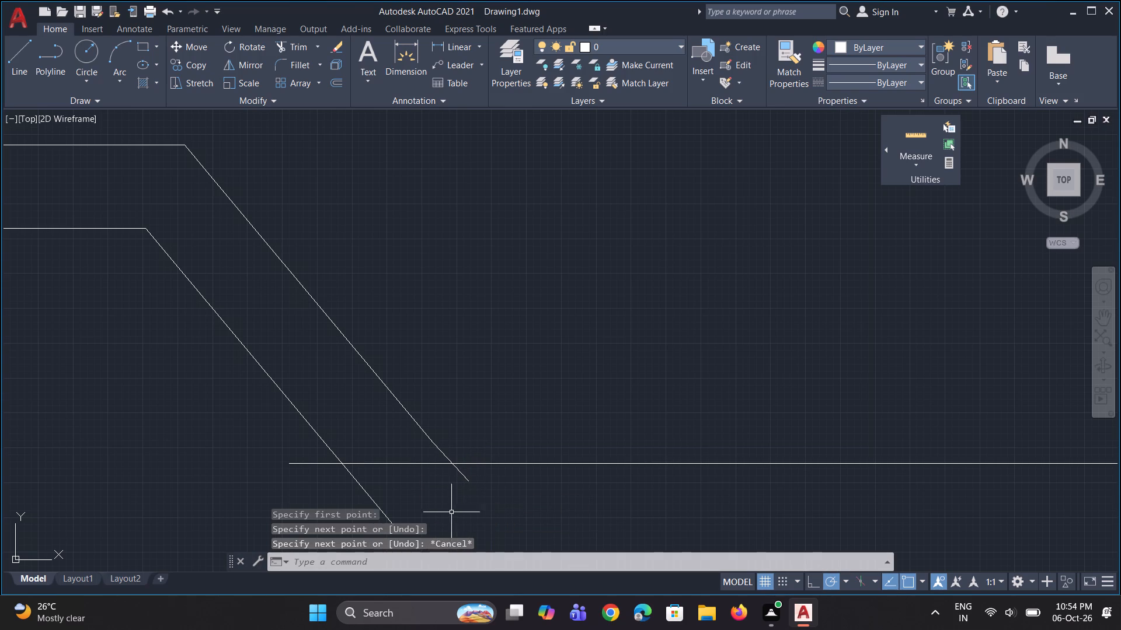
# Extend the outer diagonal wall line down to the lower line of the horizontal bottom wall.
pyautogui.scroll(-1, 459, 485)
pyautogui.scroll(3, 452, 485)
pyautogui.scroll(2, 469, 439)
pyautogui.scroll(-3, 469, 439)
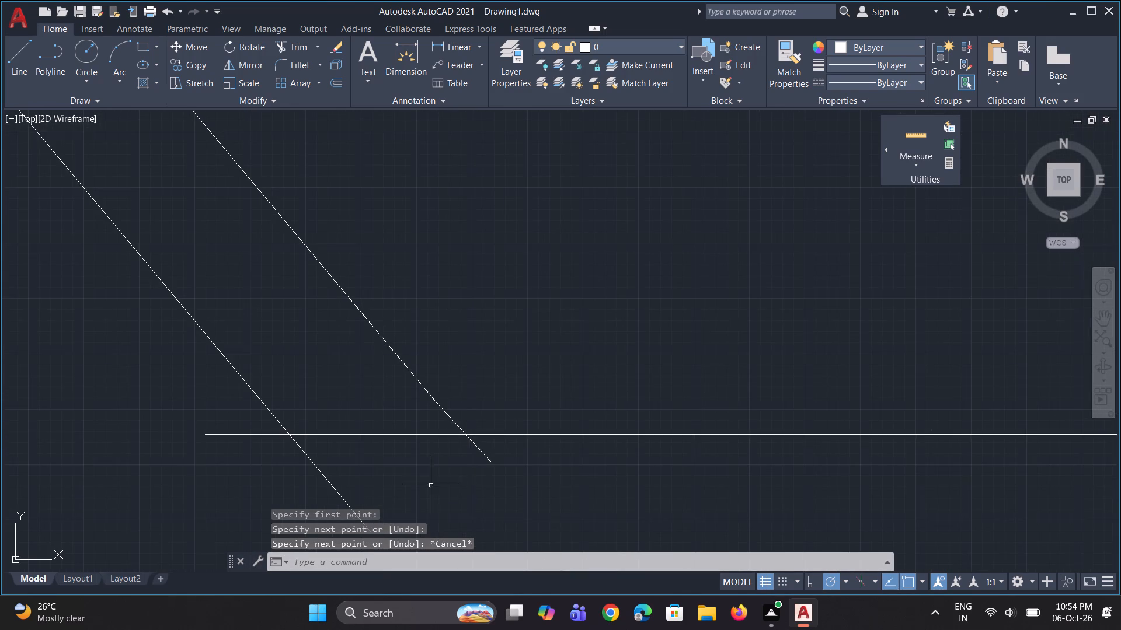
pyautogui.scroll(-3, 455, 444)
pyautogui.scroll(1, 433, 487)
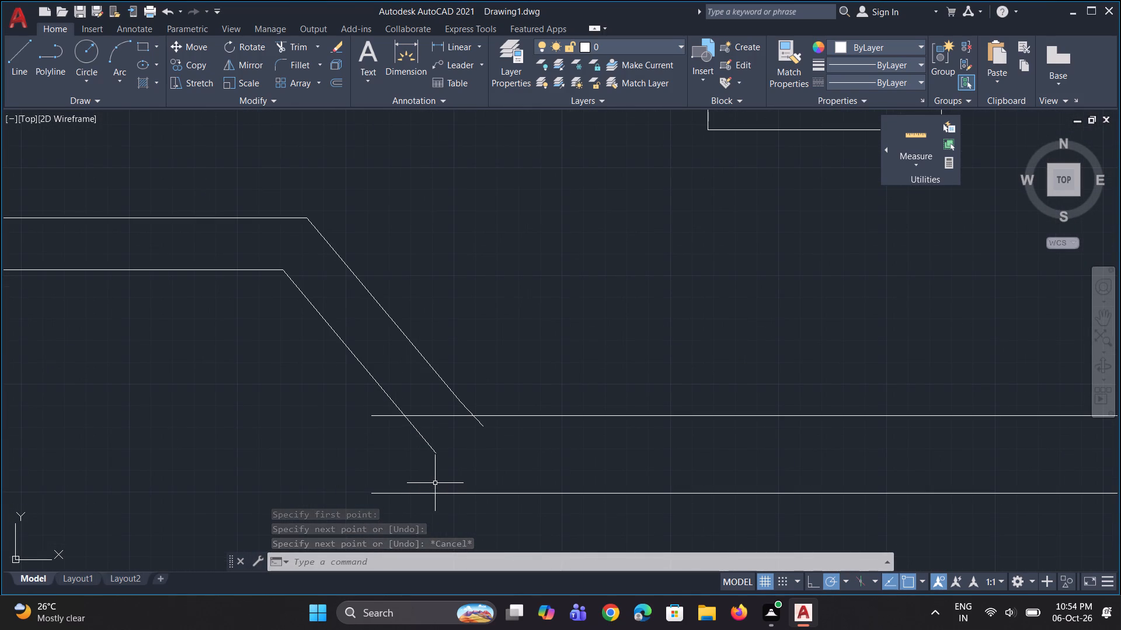
pyautogui.write('ex')
pyautogui.press('Return')
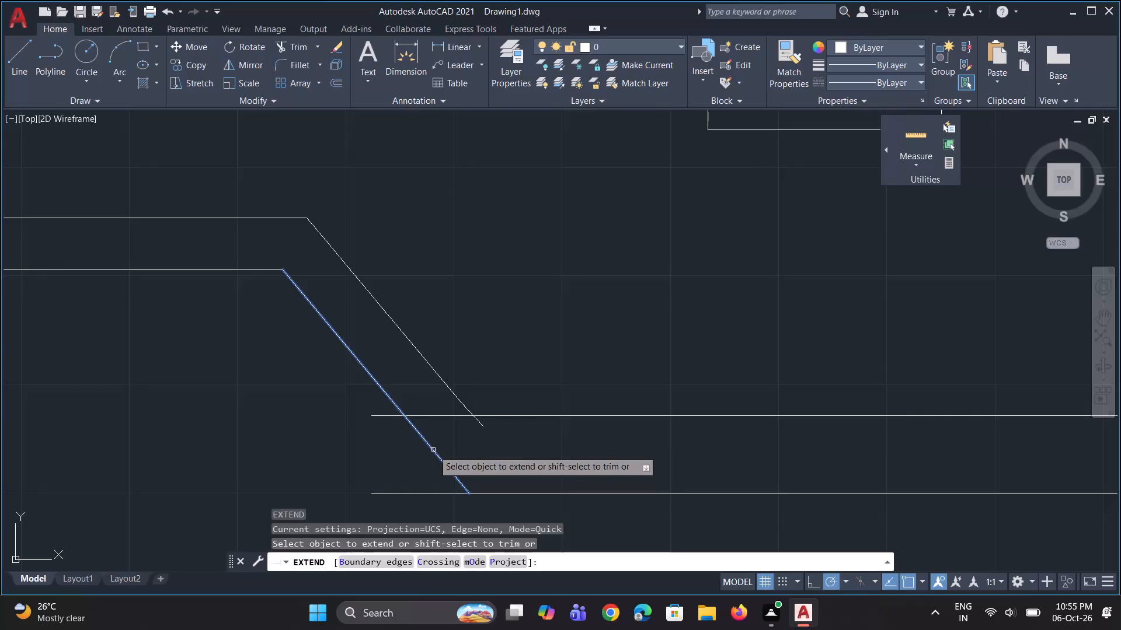
pyautogui.click(432, 450)
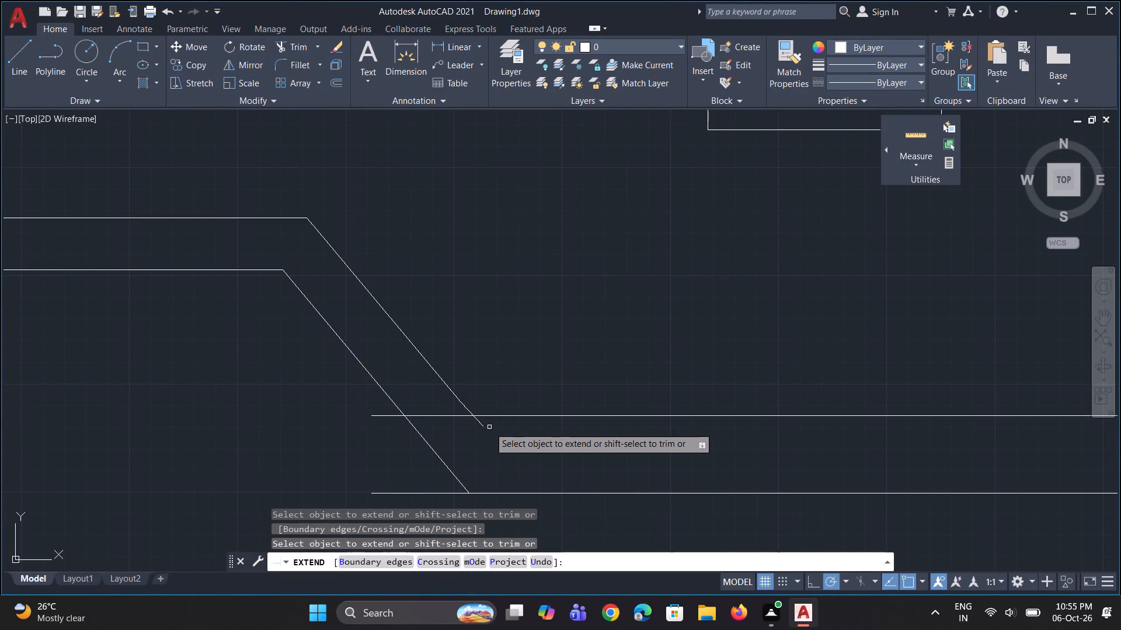
pyautogui.press('Escape')
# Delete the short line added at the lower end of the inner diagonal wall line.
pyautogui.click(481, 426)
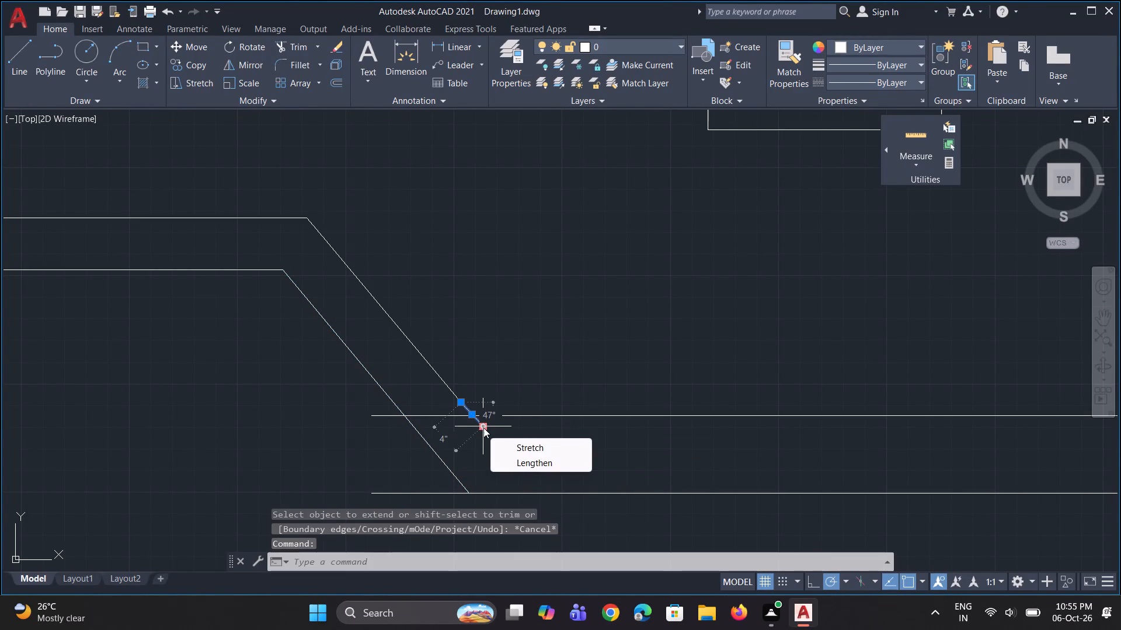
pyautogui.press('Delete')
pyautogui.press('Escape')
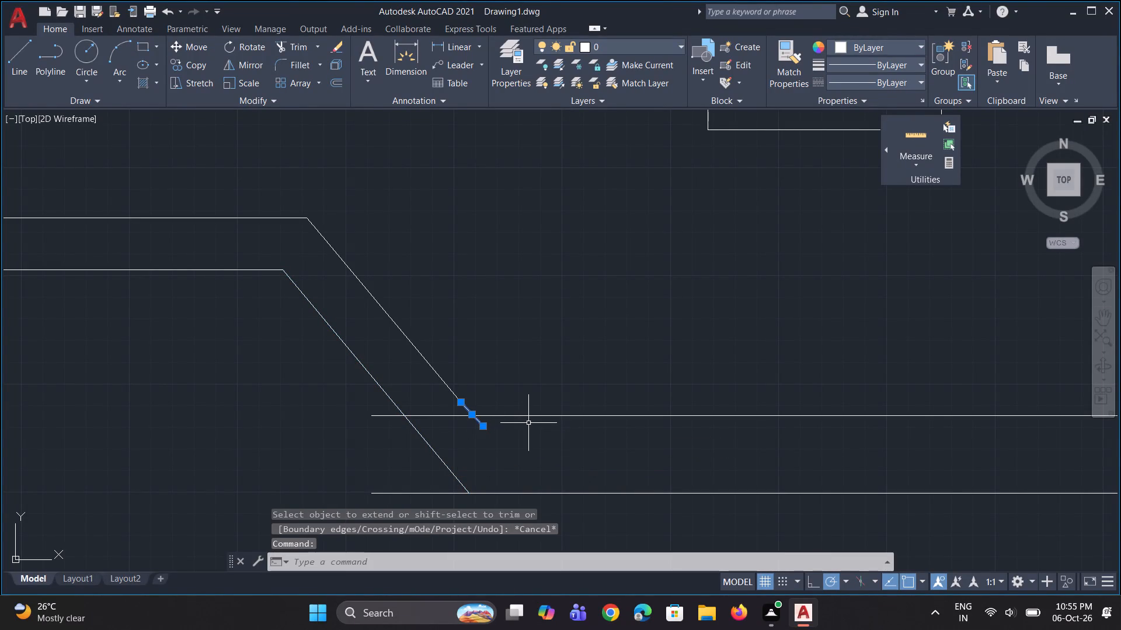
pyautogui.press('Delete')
# Extend the inner diagonal wall line down to the upper line of the horizontal bottom wall.
pyautogui.write('ex')
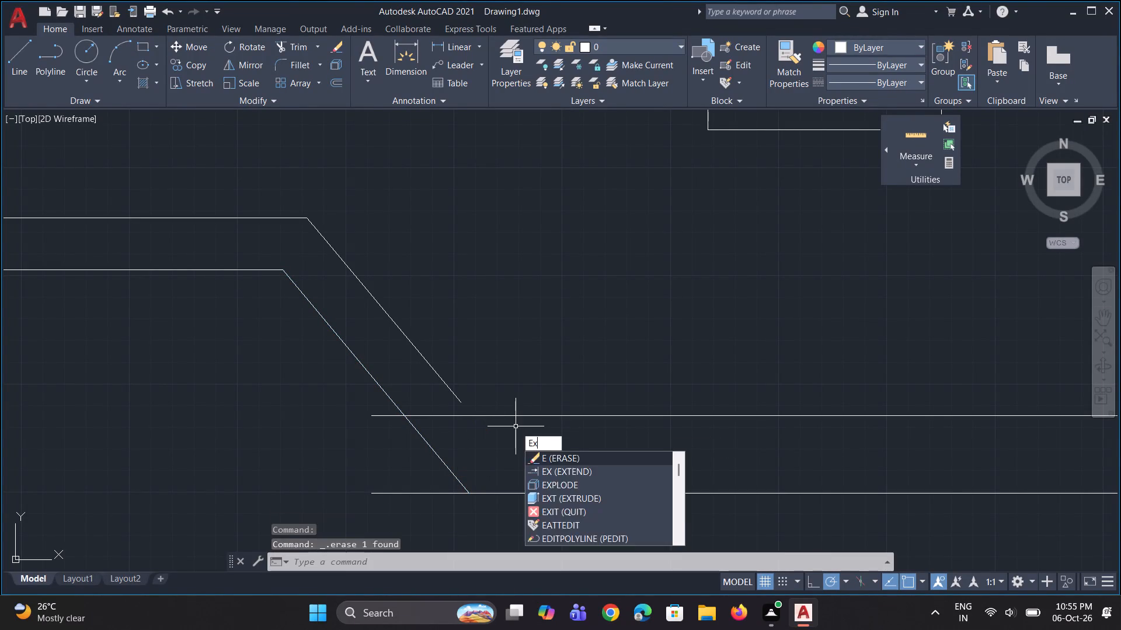
pyautogui.click(553, 457)
pyautogui.click(458, 397)
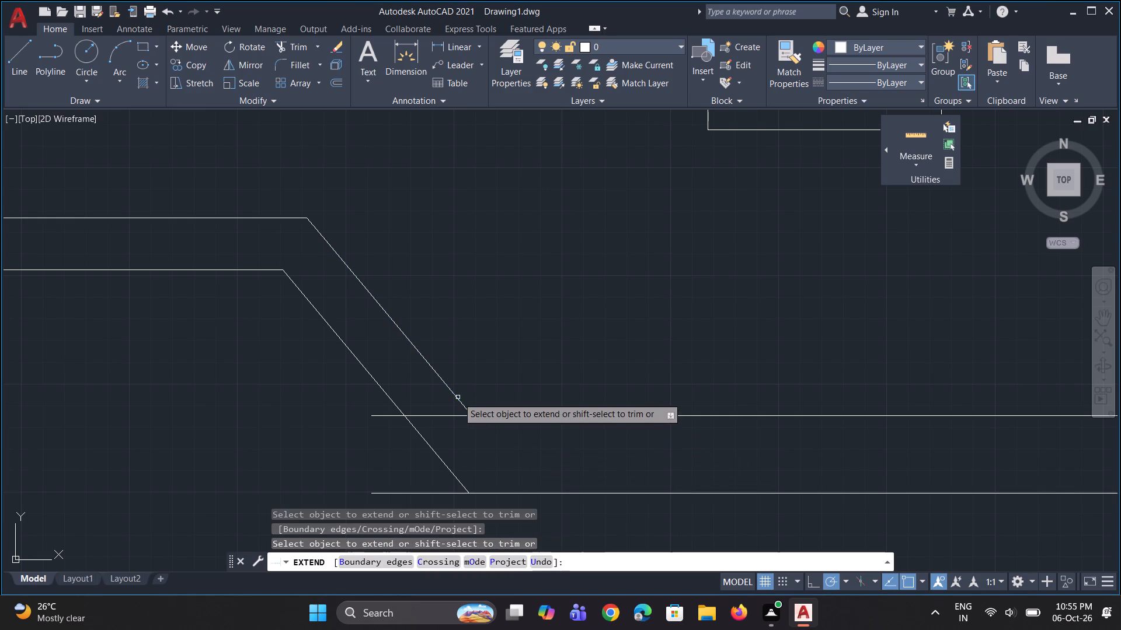
pyautogui.press('Escape')
# Trim both horizontal bottom-wall lines where they run past the diagonal wall, leaving clean inner and outer corners.
pyautogui.write('tr')
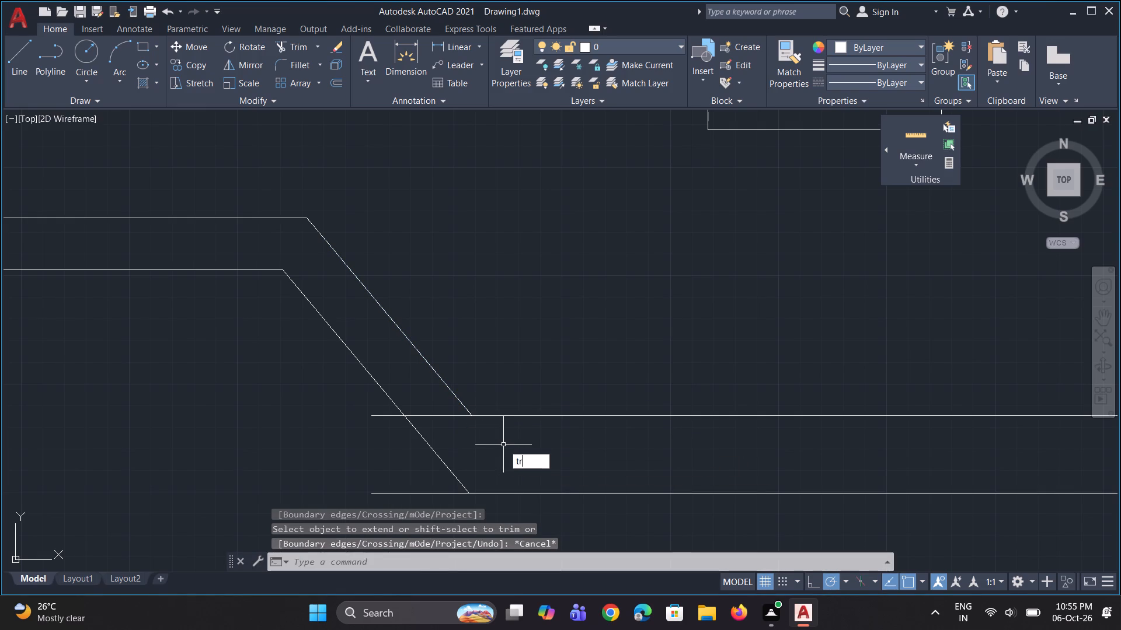
pyautogui.click(579, 477)
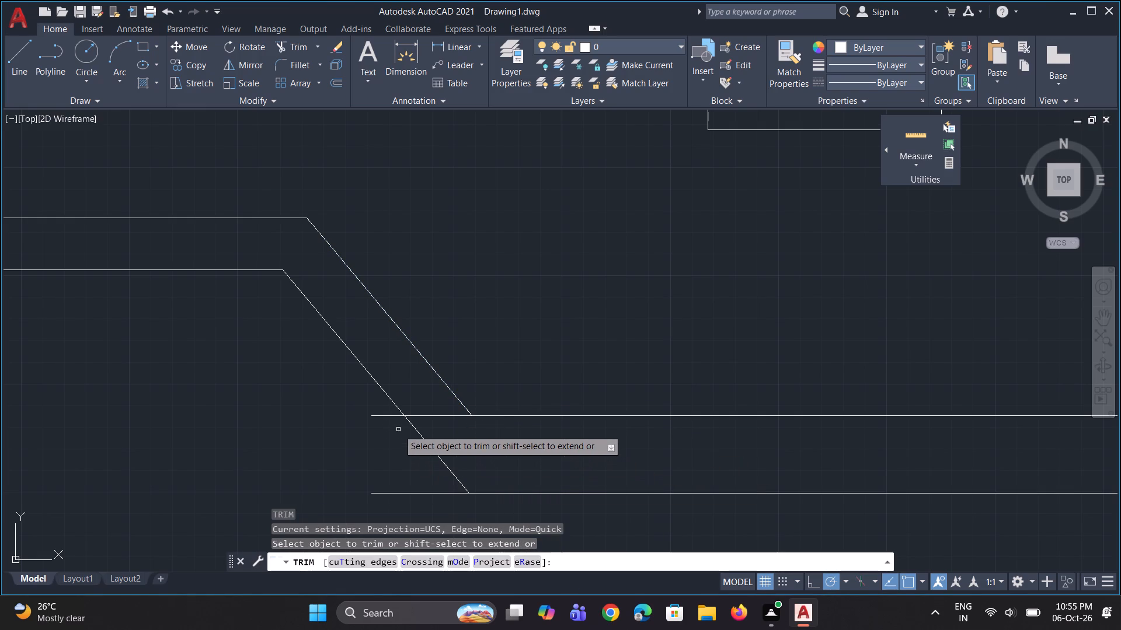
pyautogui.click(396, 418)
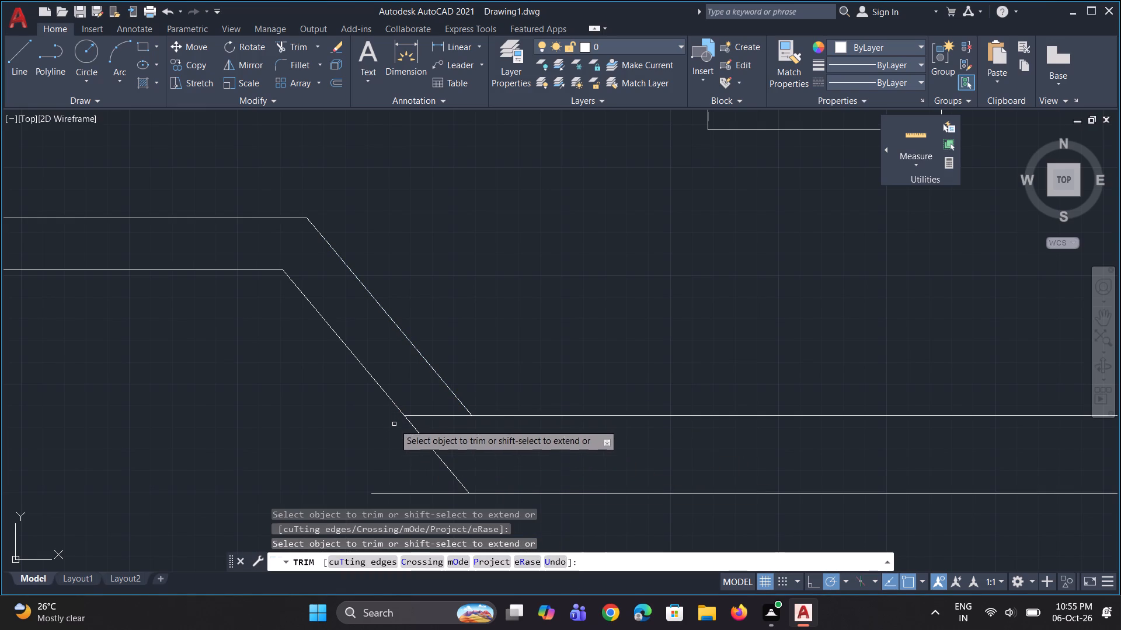
pyautogui.click(415, 497)
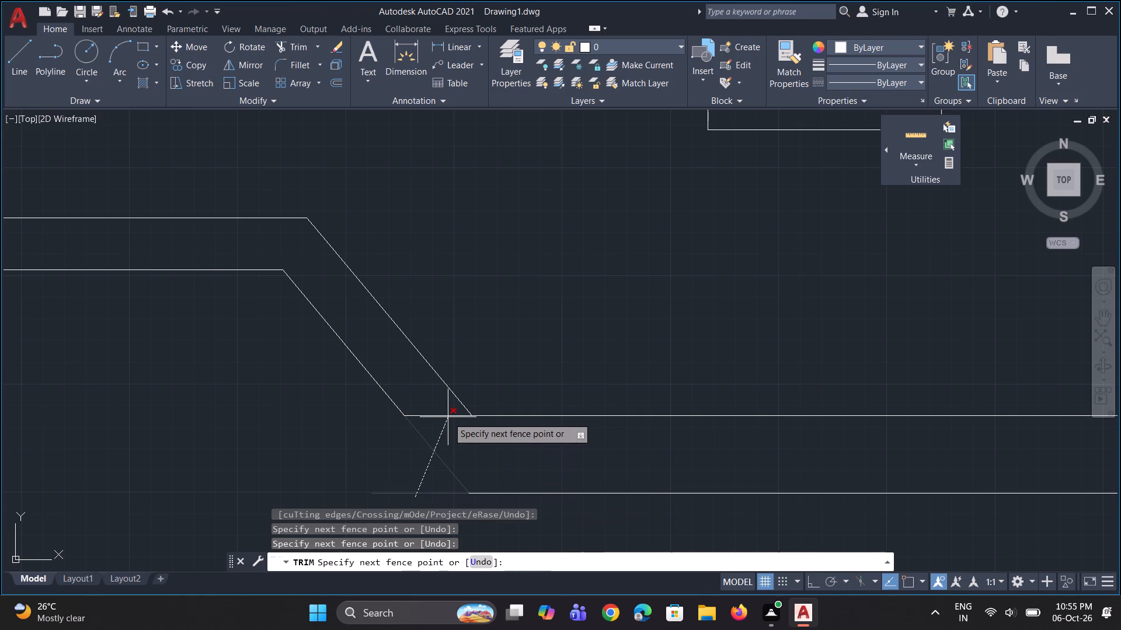
pyautogui.press('Escape')
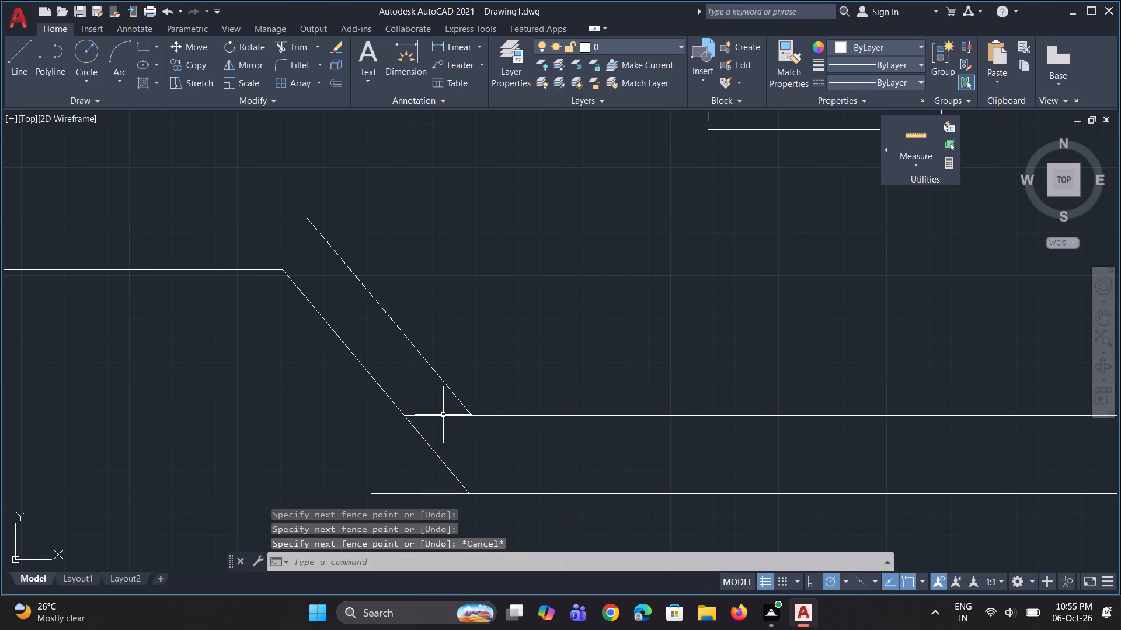
pyautogui.write('tr')
pyautogui.press('space')
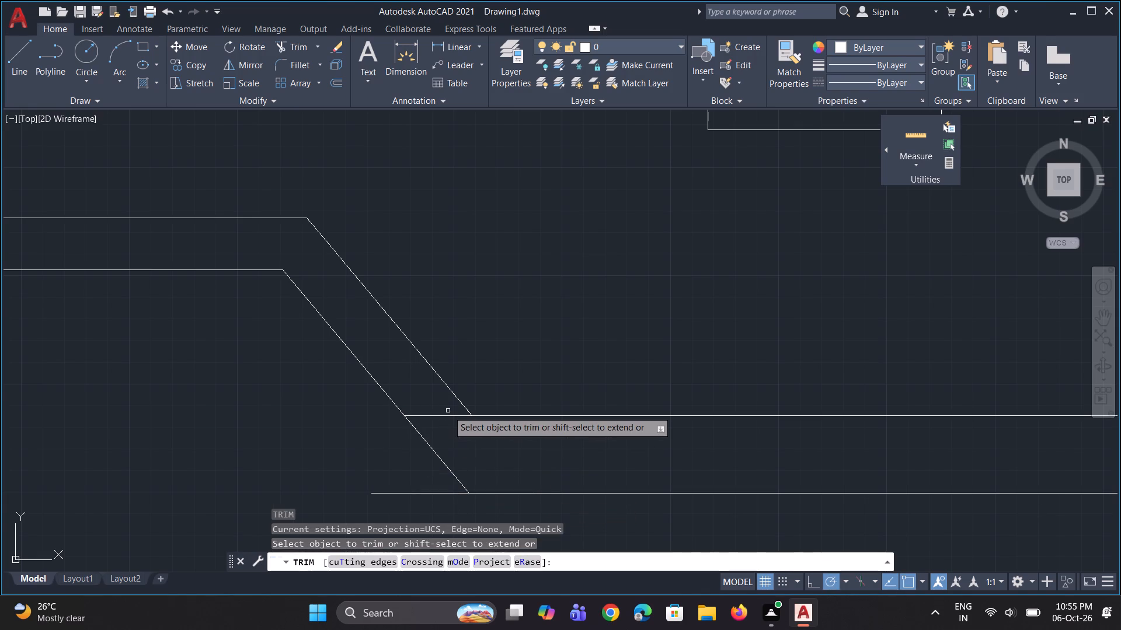
pyautogui.click(450, 416)
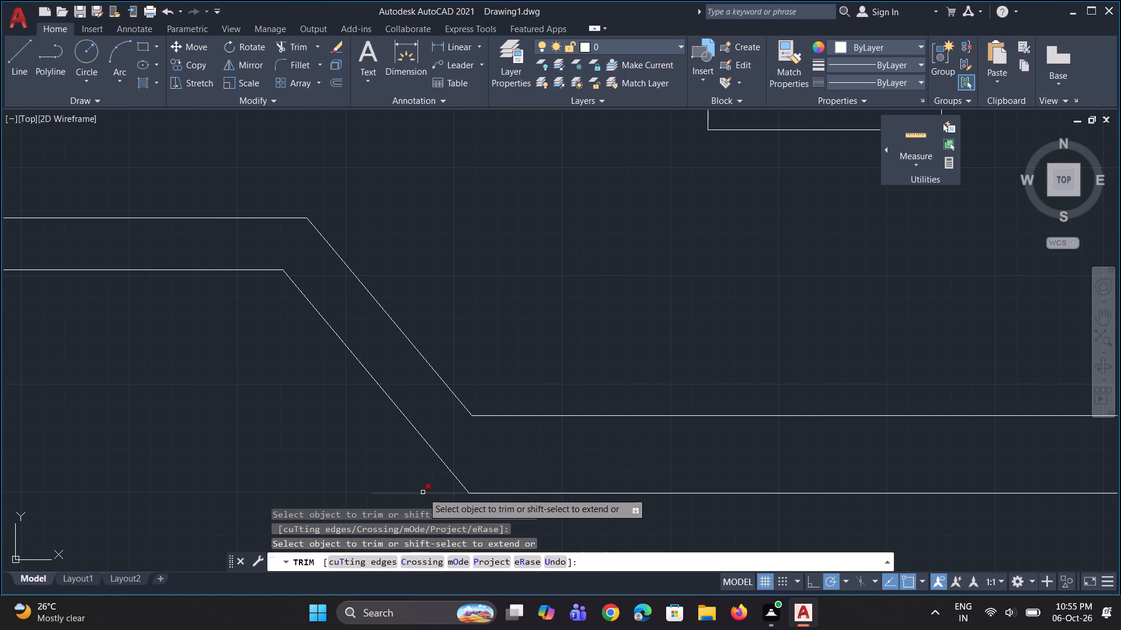
pyautogui.click(423, 492)
pyautogui.scroll(-2, 442, 443)
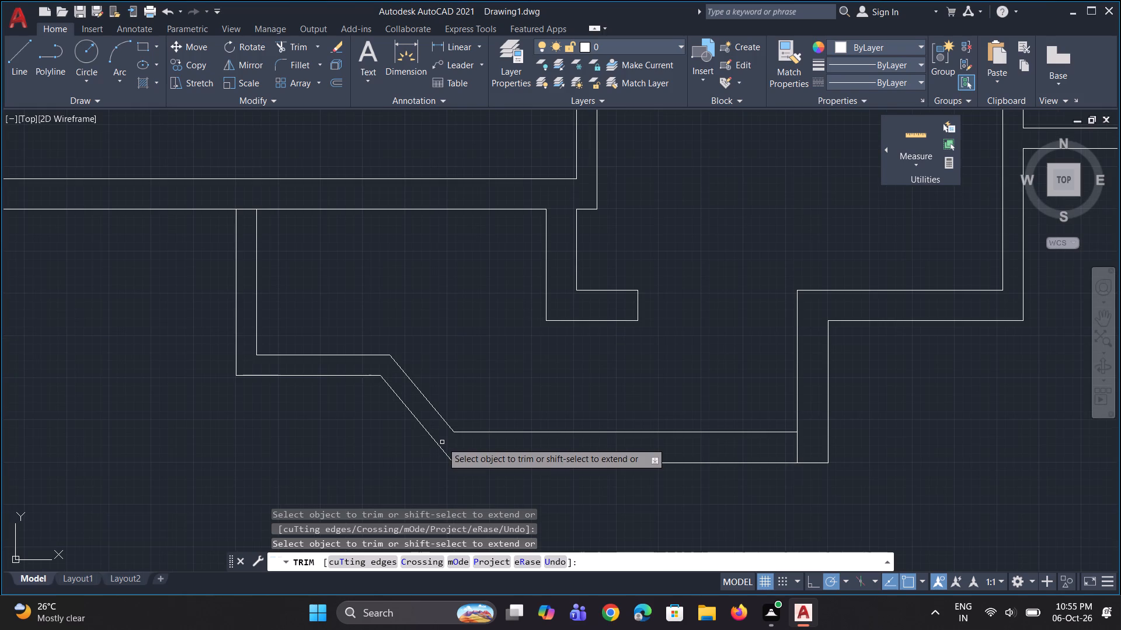
pyautogui.scroll(-1, 442, 442)
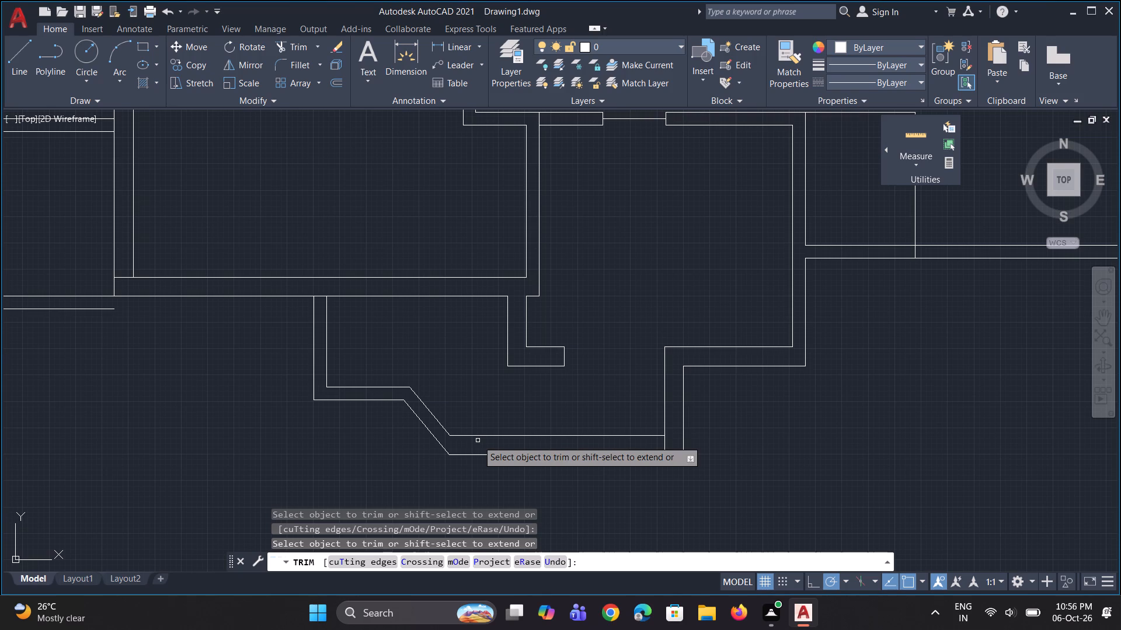
pyautogui.scroll(-2, 471, 448)
pyautogui.scroll(1, 445, 462)
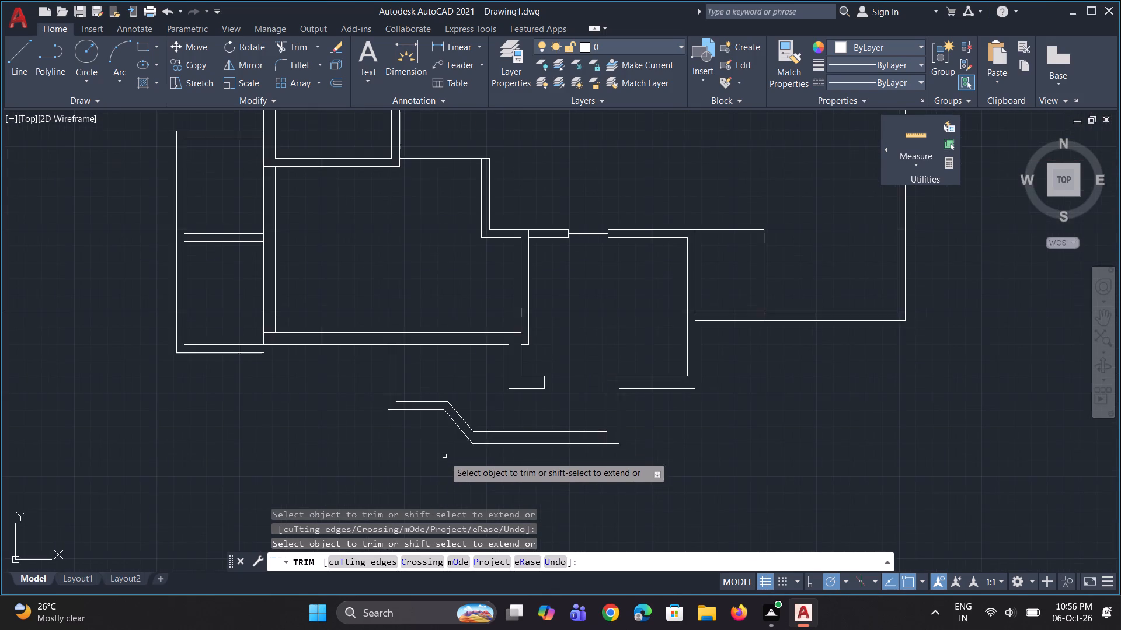
pyautogui.scroll(4, 451, 433)
pyautogui.press('Escape')
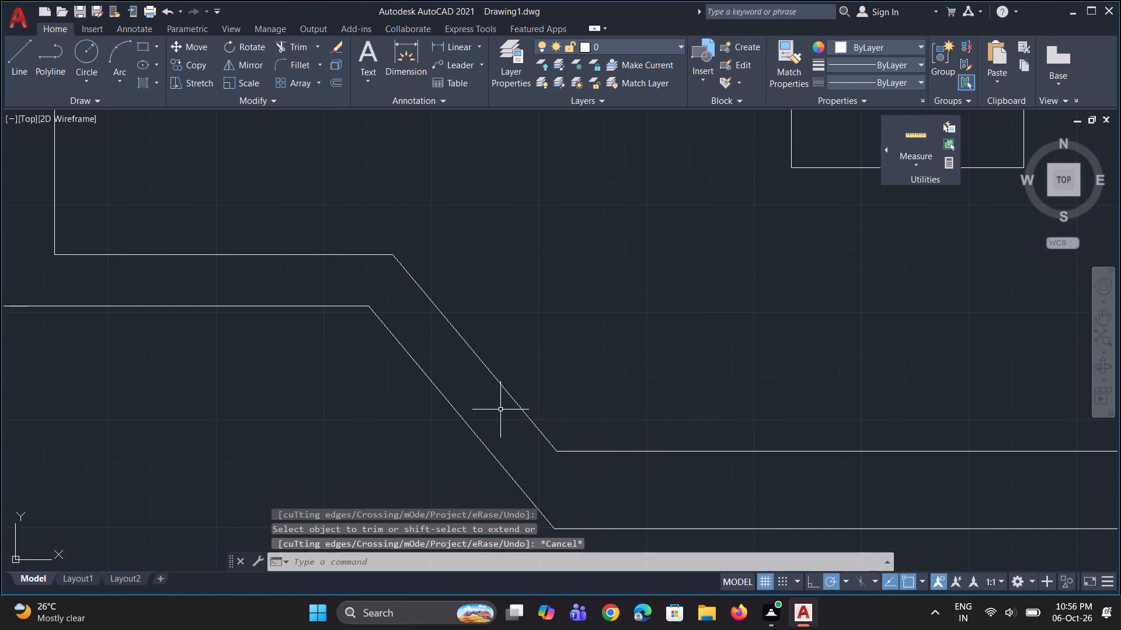
# Delete the two outer line pieces just below the bottom edge of the plan's lower-left room.
pyautogui.scroll(-5, 500, 409)
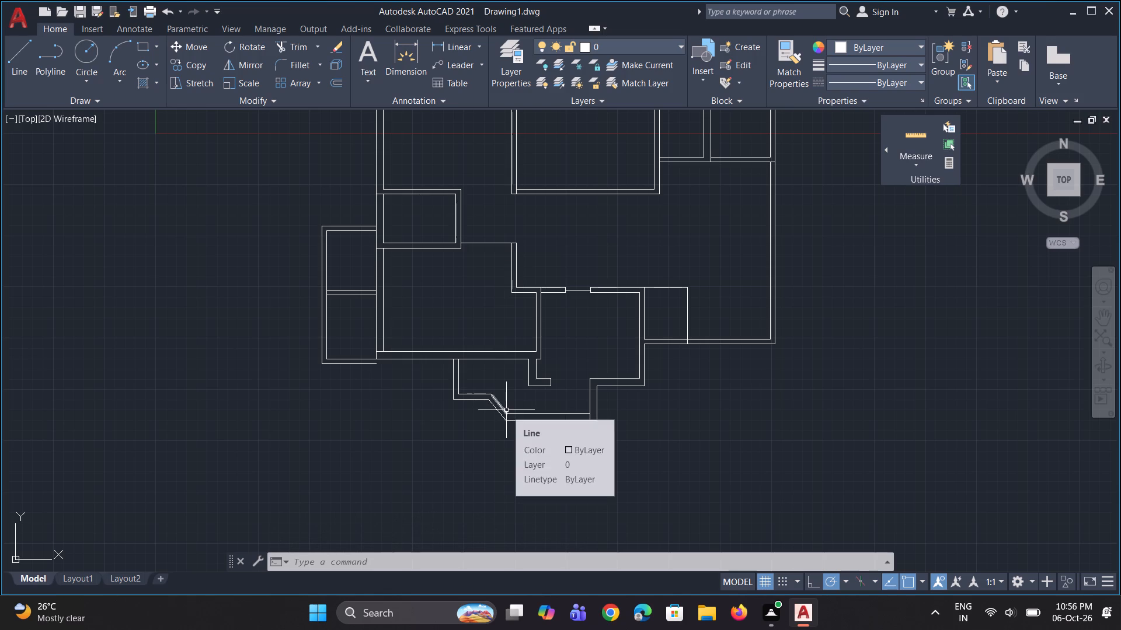
pyautogui.scroll(-2, 507, 405)
pyautogui.scroll(2, 488, 405)
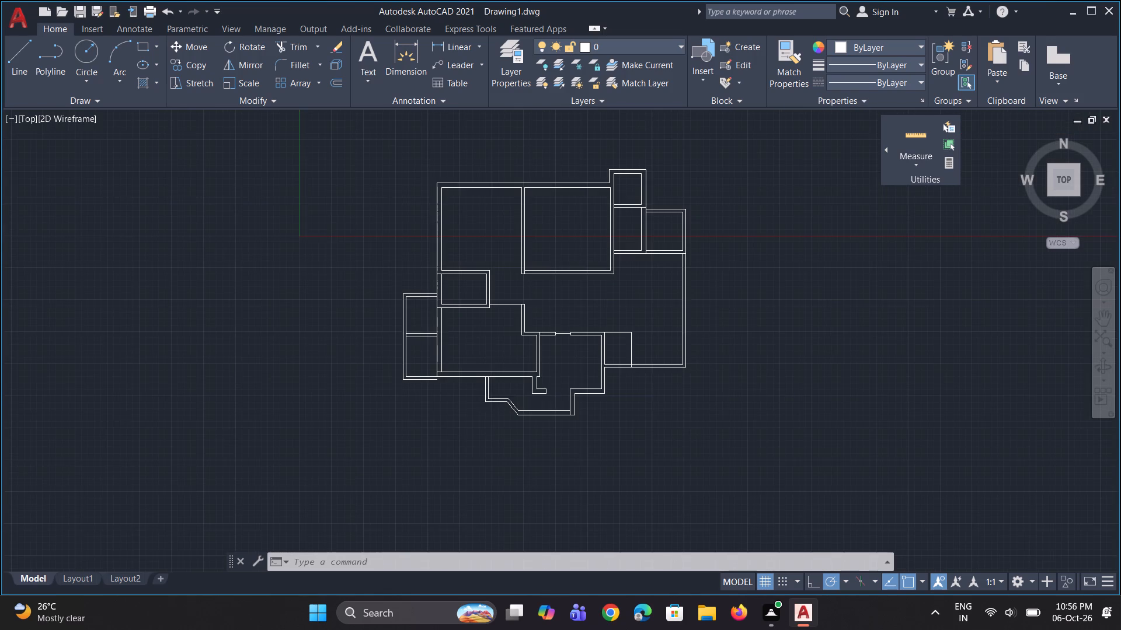
pyautogui.scroll(3, 385, 374)
pyautogui.click(412, 360)
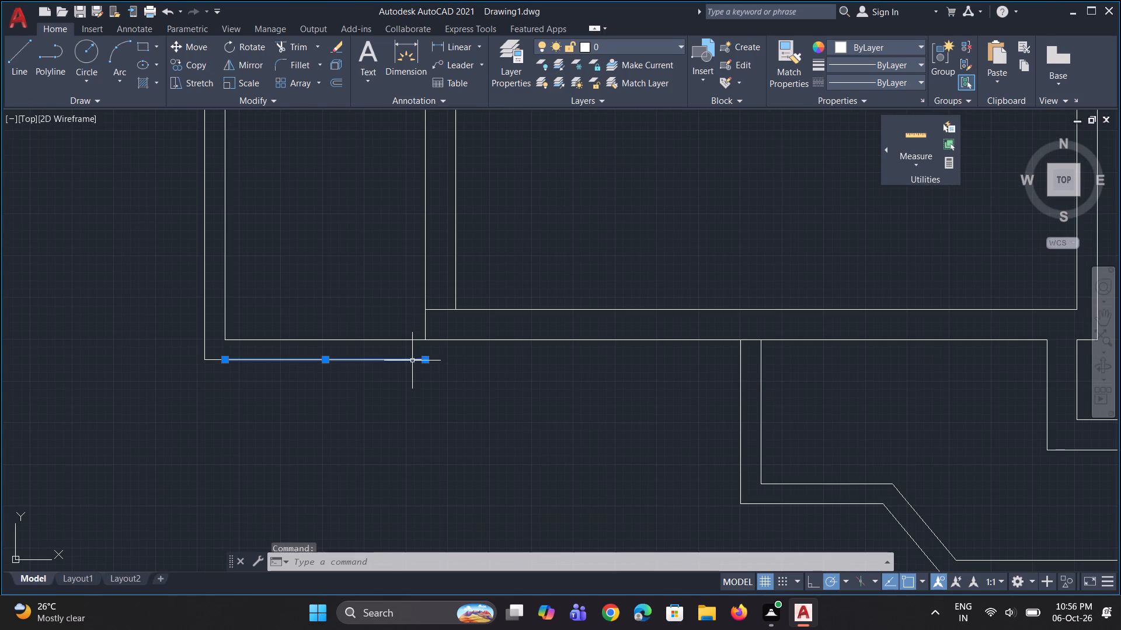
pyautogui.press('Delete')
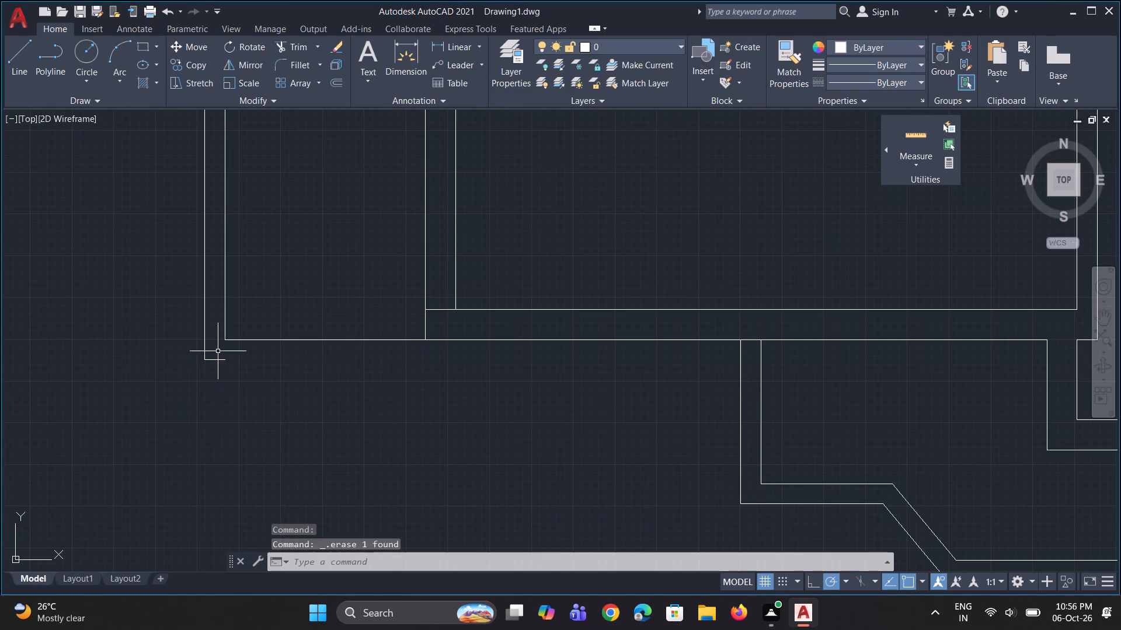
pyautogui.click(215, 360)
pyautogui.press('Delete')
# Offset the bottom line of the lower-left room 9" upward, into the room.
pyautogui.scroll(-2, 238, 359)
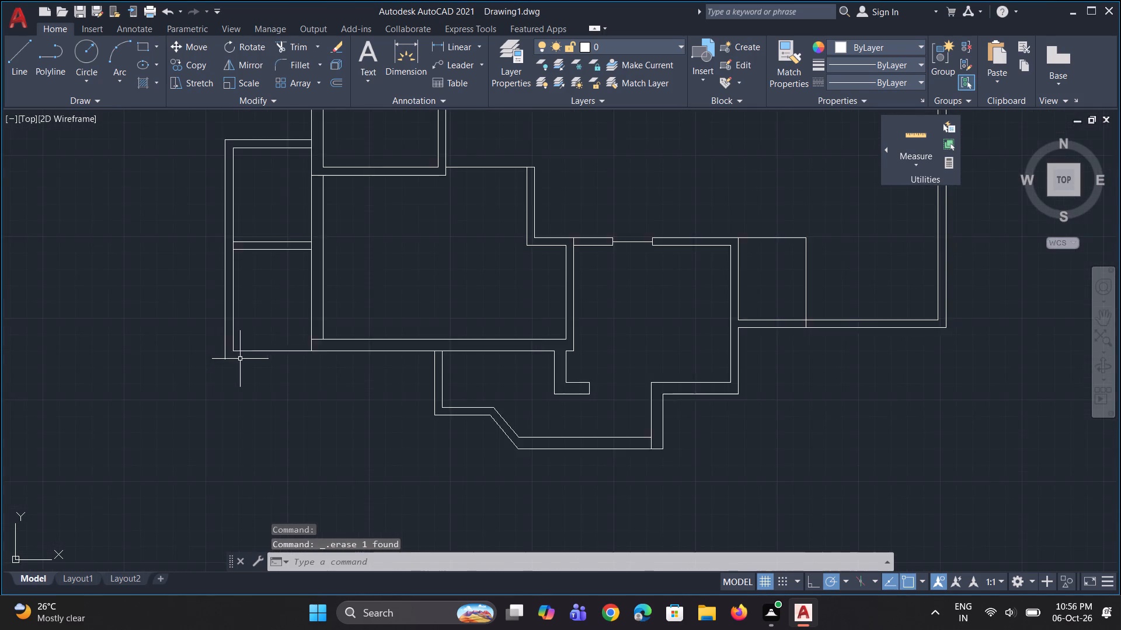
pyautogui.scroll(-1, 250, 351)
pyautogui.scroll(1, 250, 351)
pyautogui.press('Escape')
pyautogui.write('o')
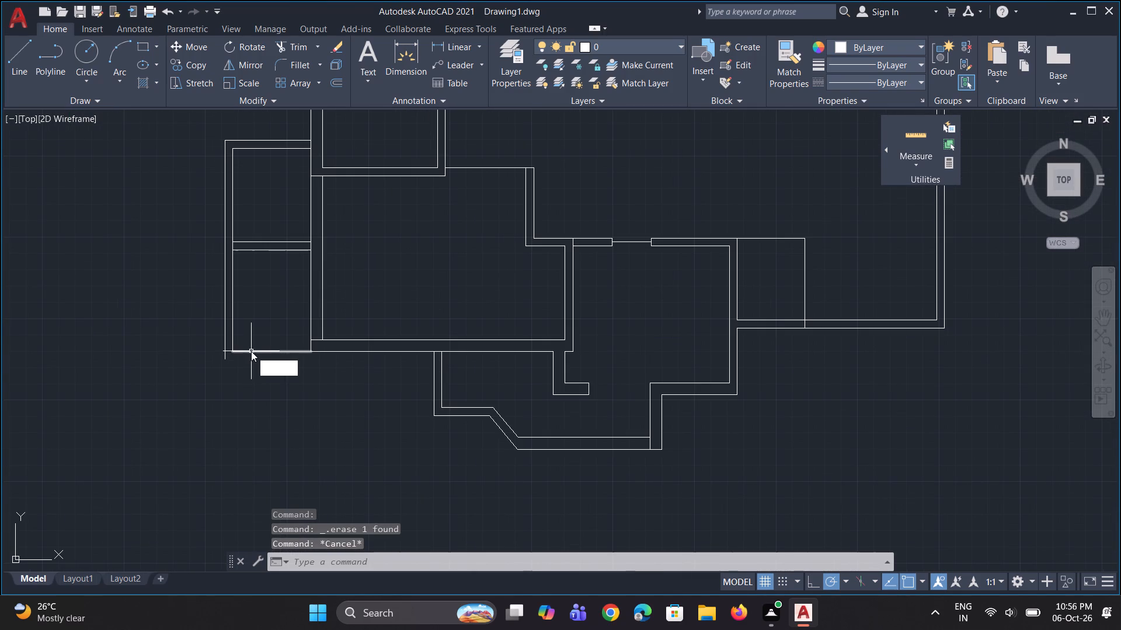
pyautogui.press('space')
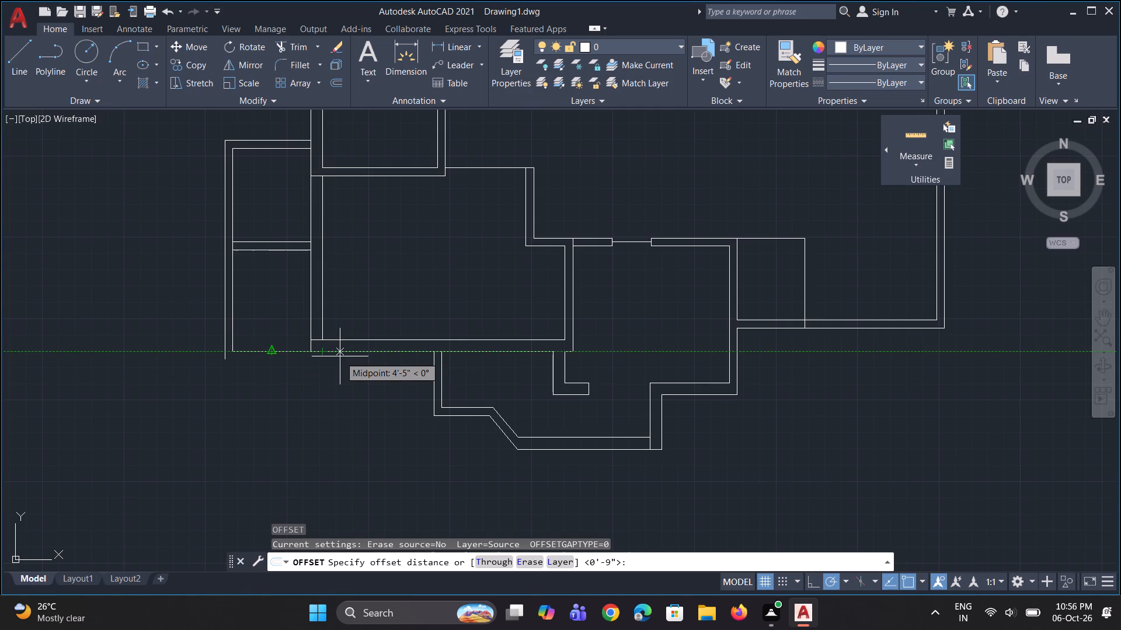
pyautogui.press('9')
pyautogui.hotkey('shift', '"')
pyautogui.press('Return')
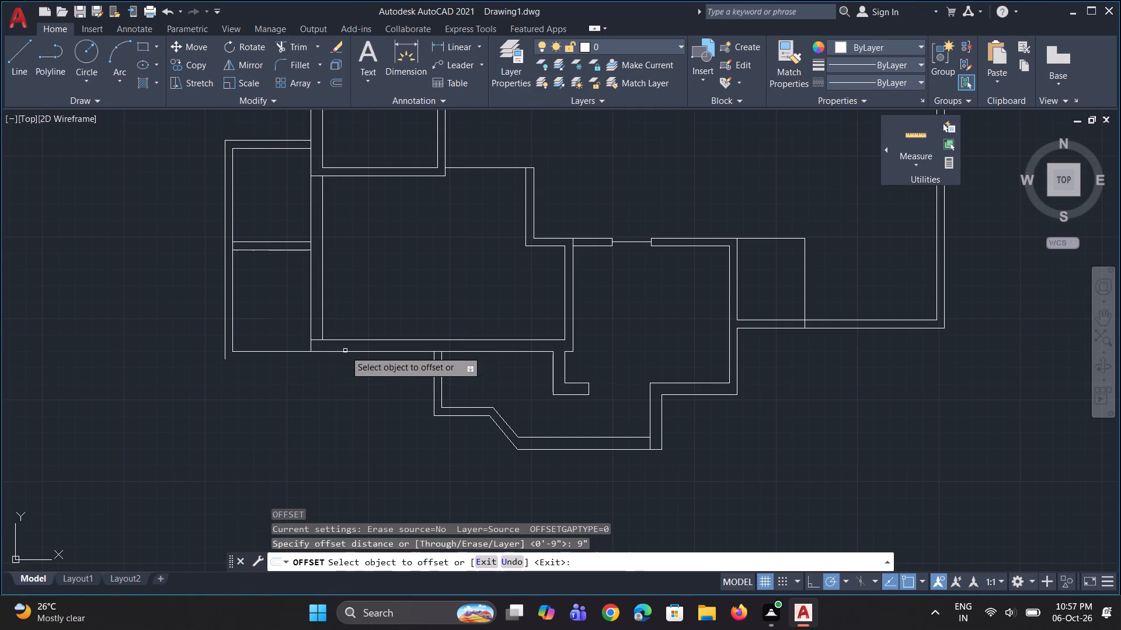
pyautogui.click(262, 353)
pyautogui.click(276, 343)
pyautogui.scroll(1, 201, 349)
pyautogui.press('Escape')
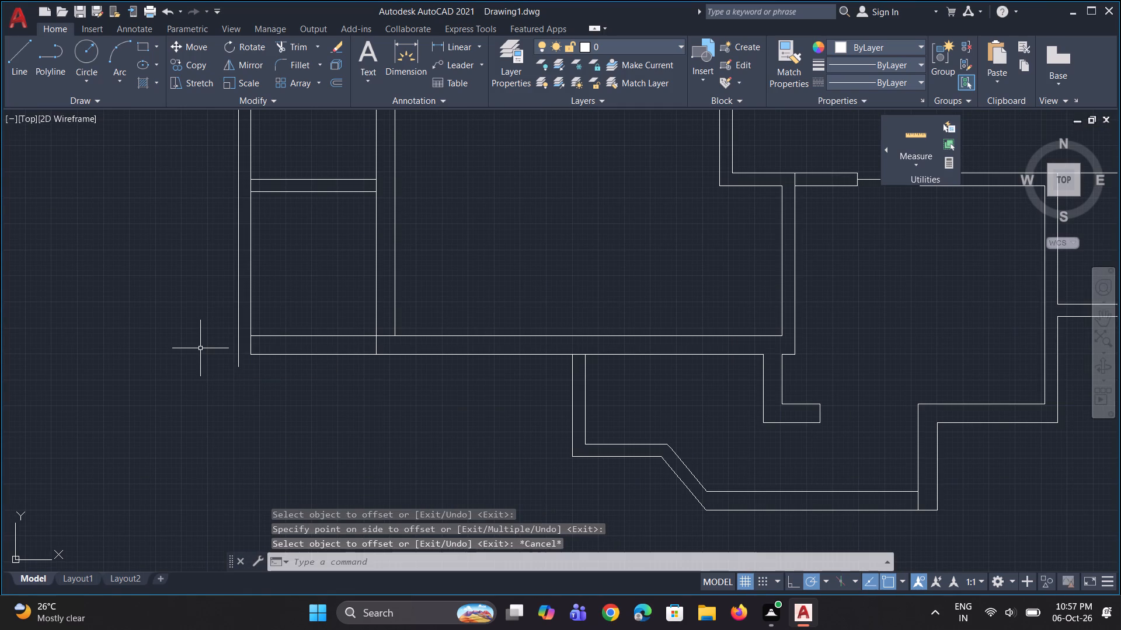
# Draw a short horizontal line from the lower-left room's bottom corner to the outer line of its left wall.
pyautogui.write('l')
pyautogui.press('space')
pyautogui.scroll(1, 225, 365)
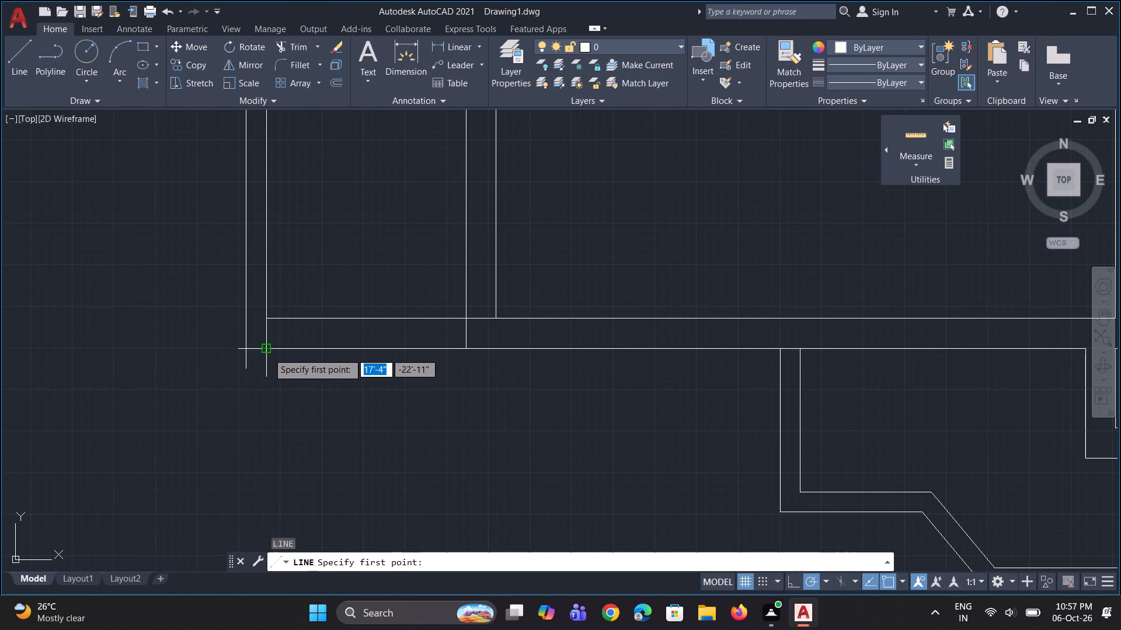
pyautogui.click(268, 353)
pyautogui.click(249, 352)
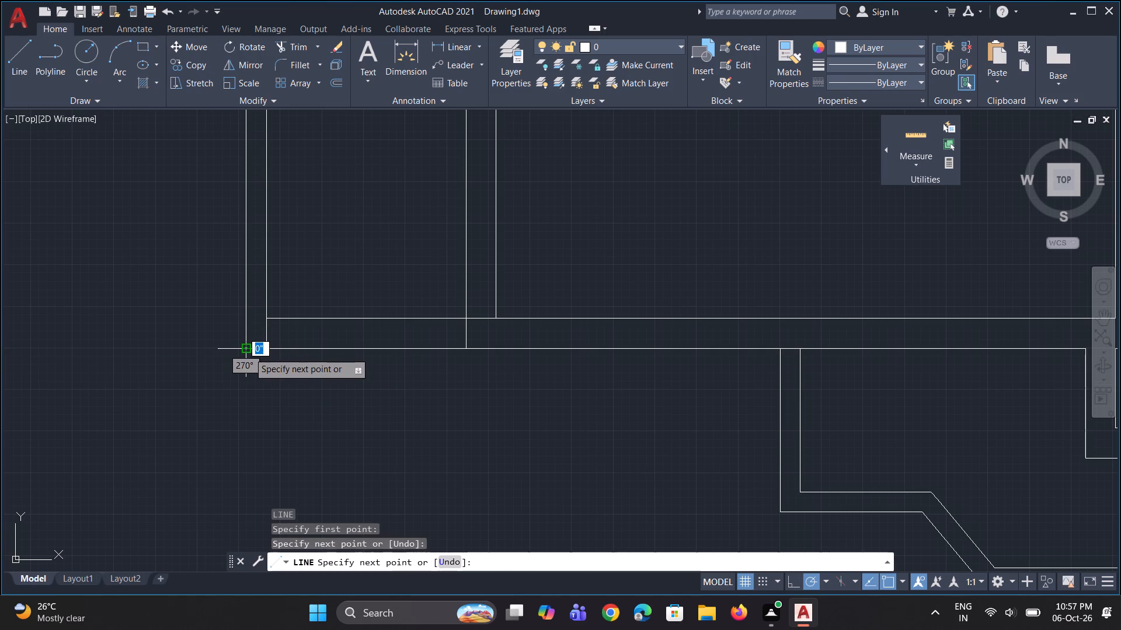
pyautogui.press('Escape')
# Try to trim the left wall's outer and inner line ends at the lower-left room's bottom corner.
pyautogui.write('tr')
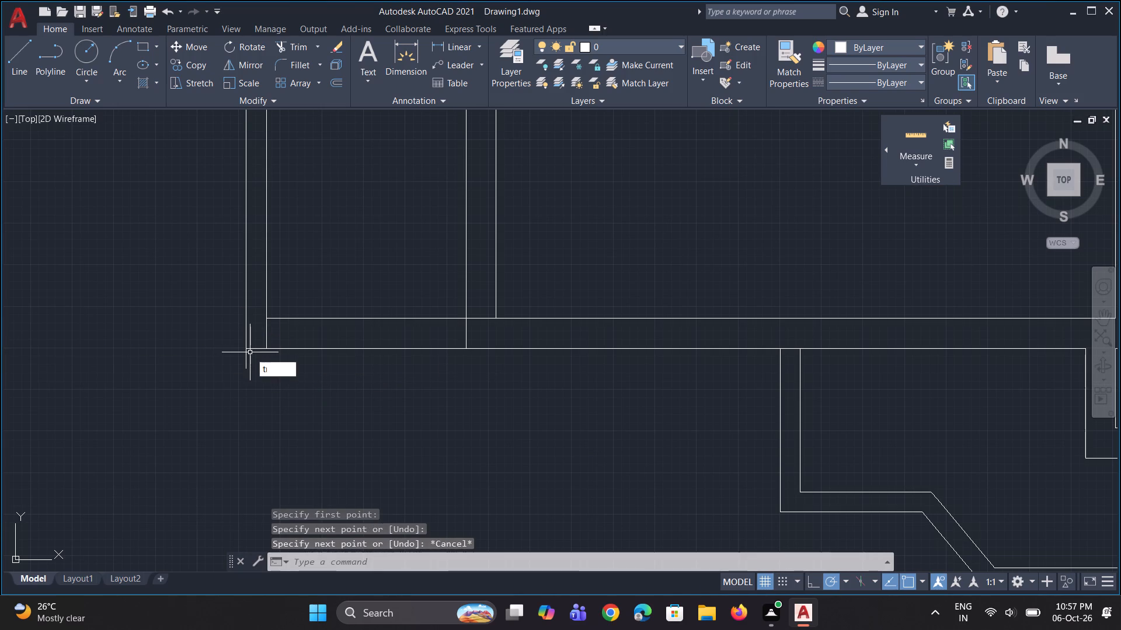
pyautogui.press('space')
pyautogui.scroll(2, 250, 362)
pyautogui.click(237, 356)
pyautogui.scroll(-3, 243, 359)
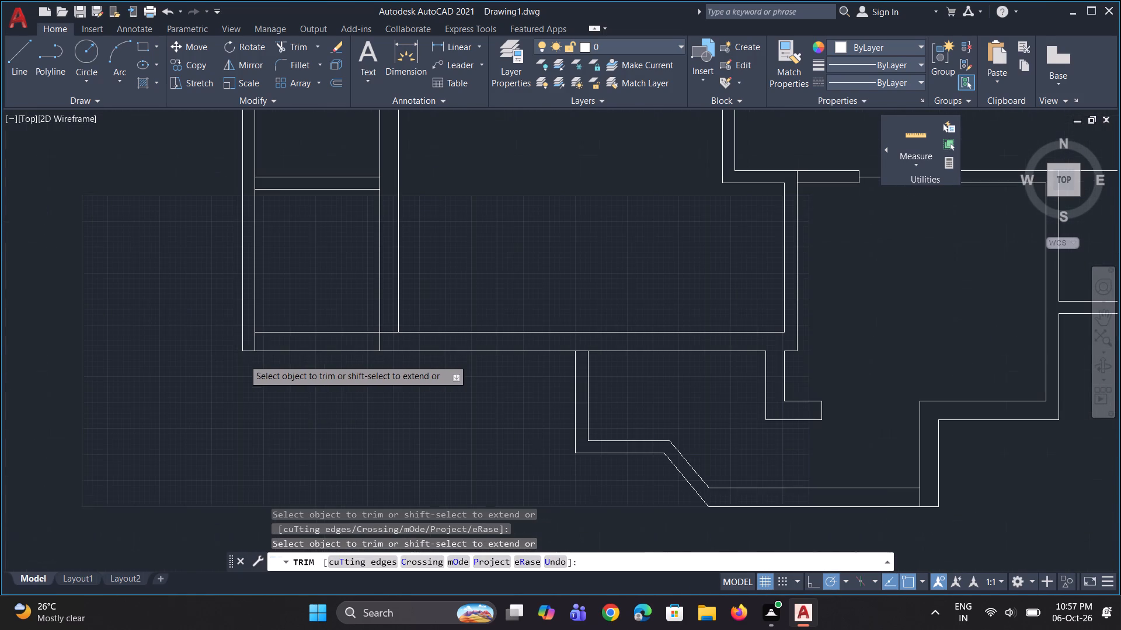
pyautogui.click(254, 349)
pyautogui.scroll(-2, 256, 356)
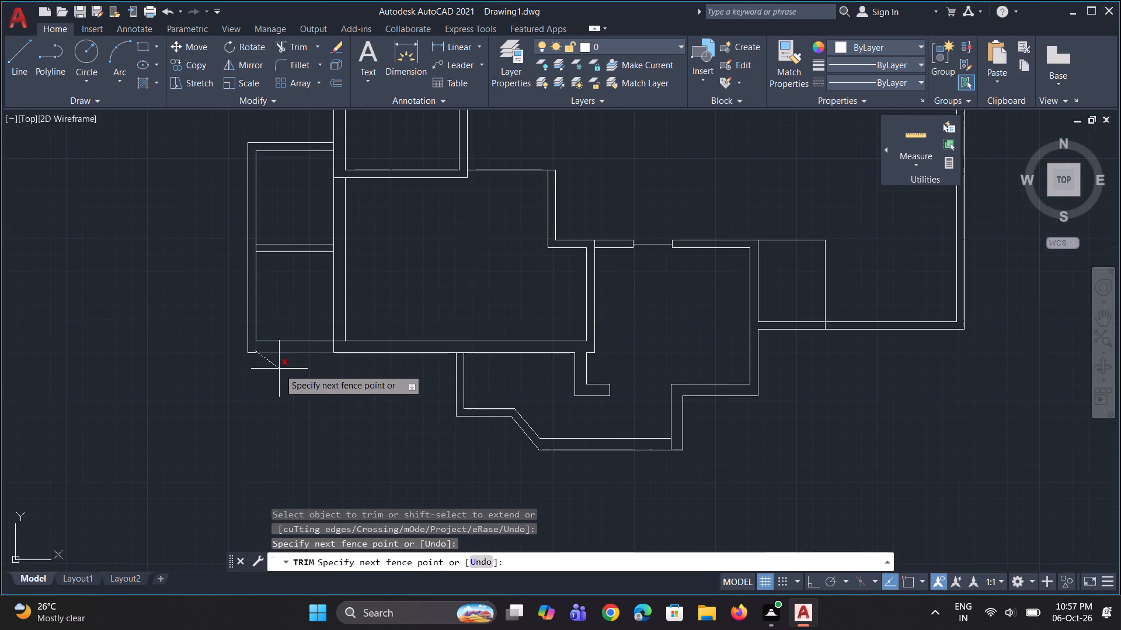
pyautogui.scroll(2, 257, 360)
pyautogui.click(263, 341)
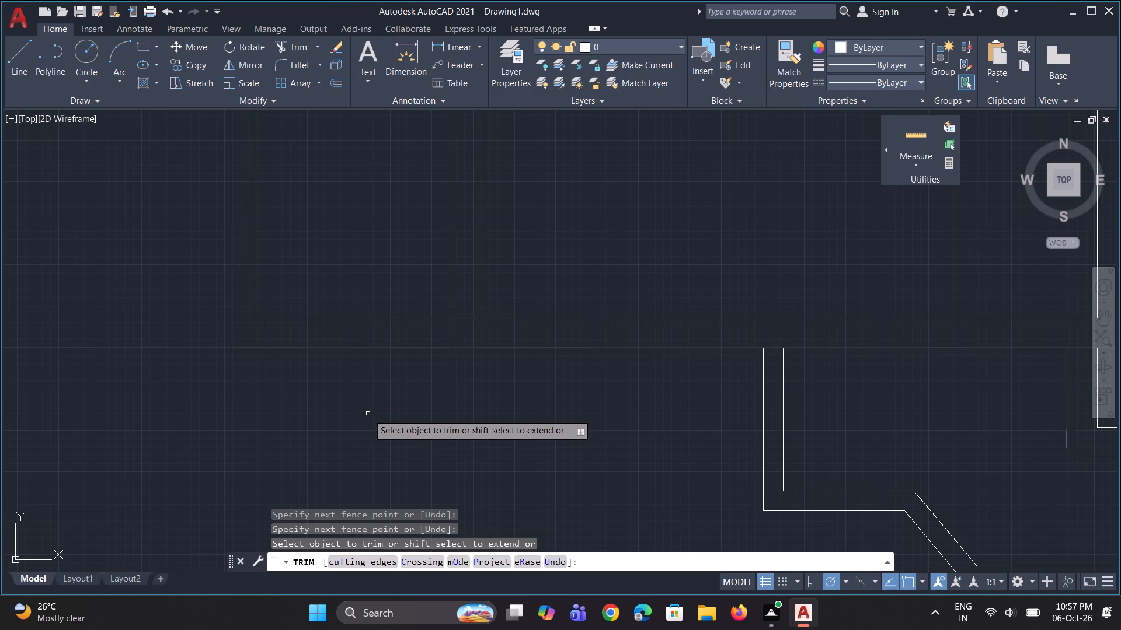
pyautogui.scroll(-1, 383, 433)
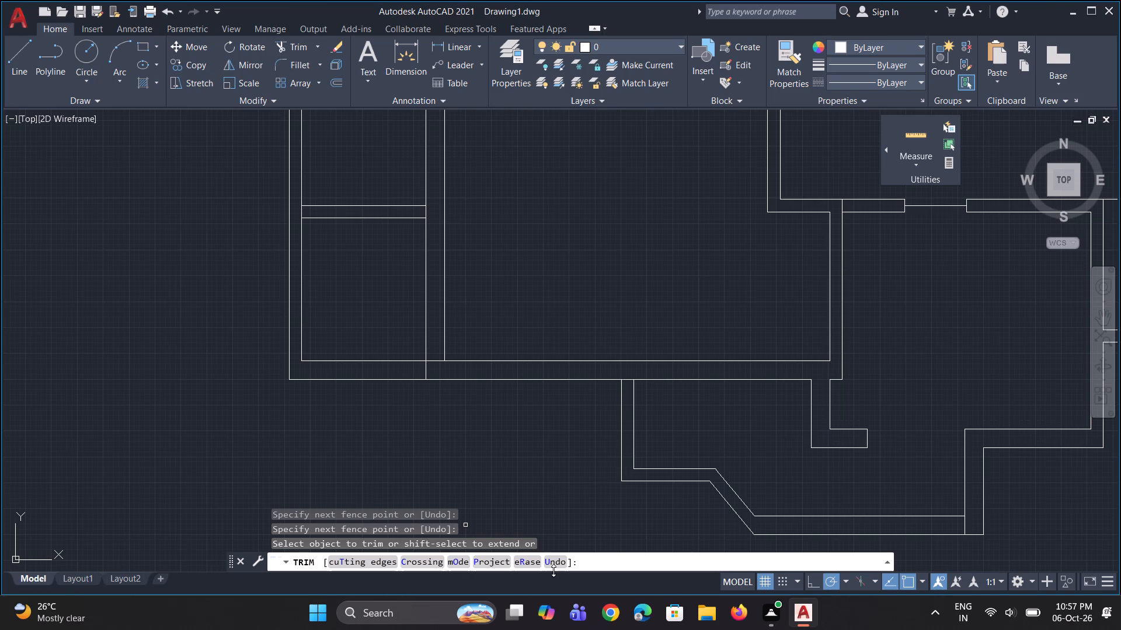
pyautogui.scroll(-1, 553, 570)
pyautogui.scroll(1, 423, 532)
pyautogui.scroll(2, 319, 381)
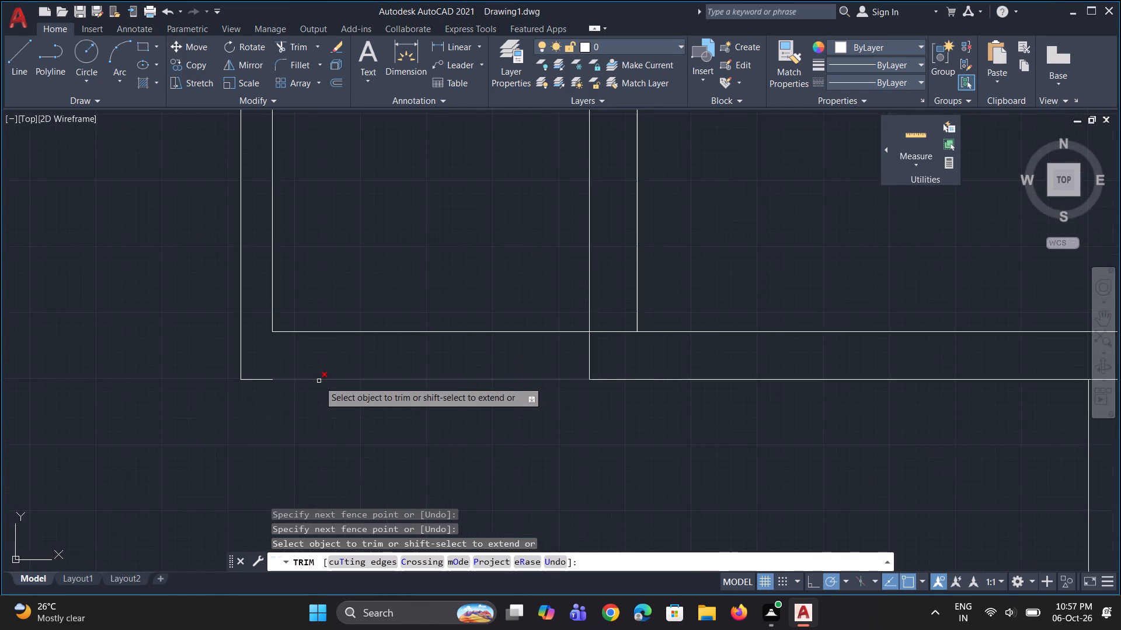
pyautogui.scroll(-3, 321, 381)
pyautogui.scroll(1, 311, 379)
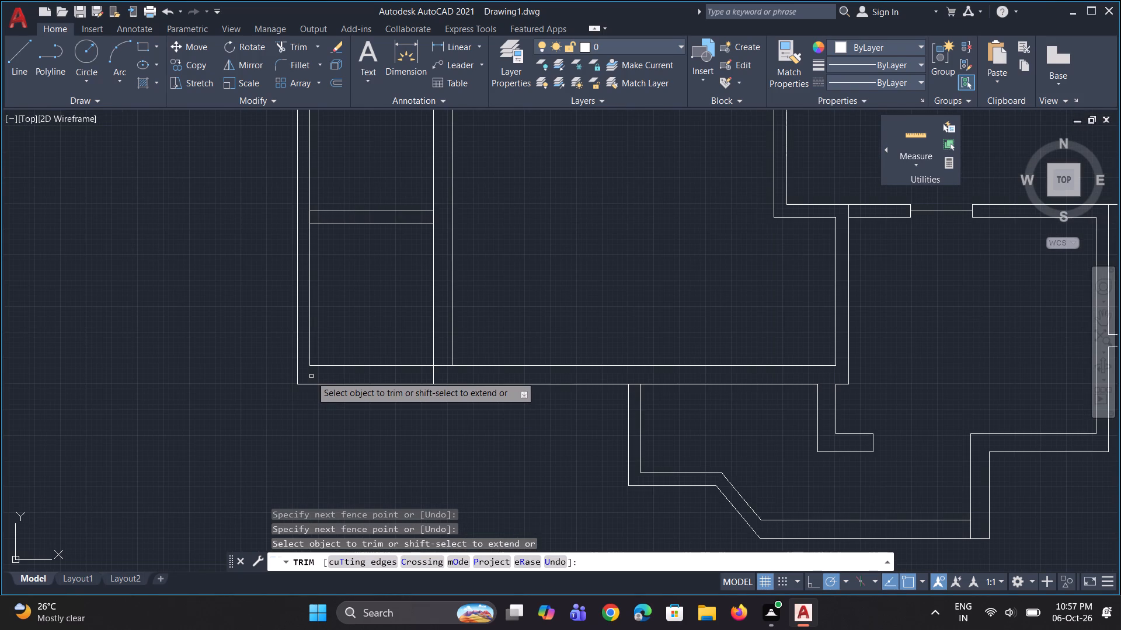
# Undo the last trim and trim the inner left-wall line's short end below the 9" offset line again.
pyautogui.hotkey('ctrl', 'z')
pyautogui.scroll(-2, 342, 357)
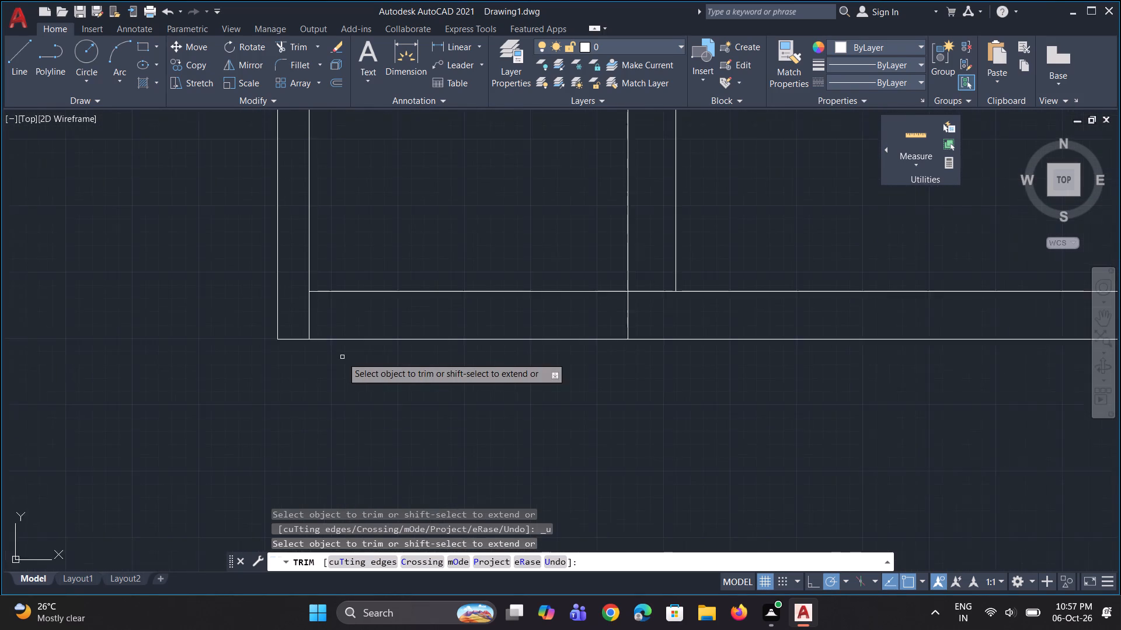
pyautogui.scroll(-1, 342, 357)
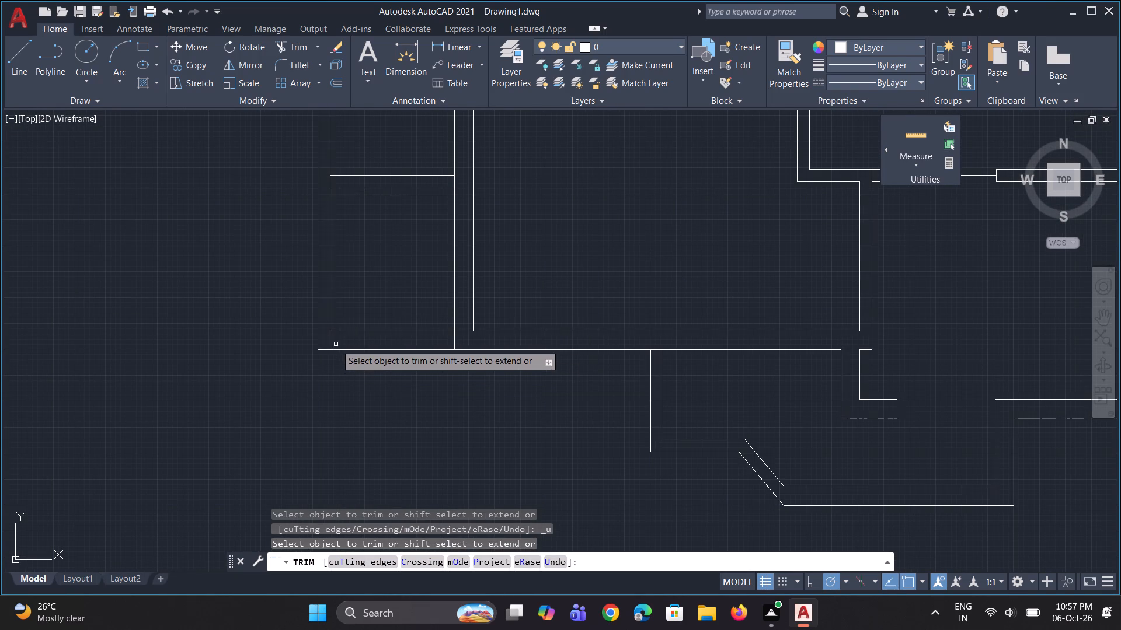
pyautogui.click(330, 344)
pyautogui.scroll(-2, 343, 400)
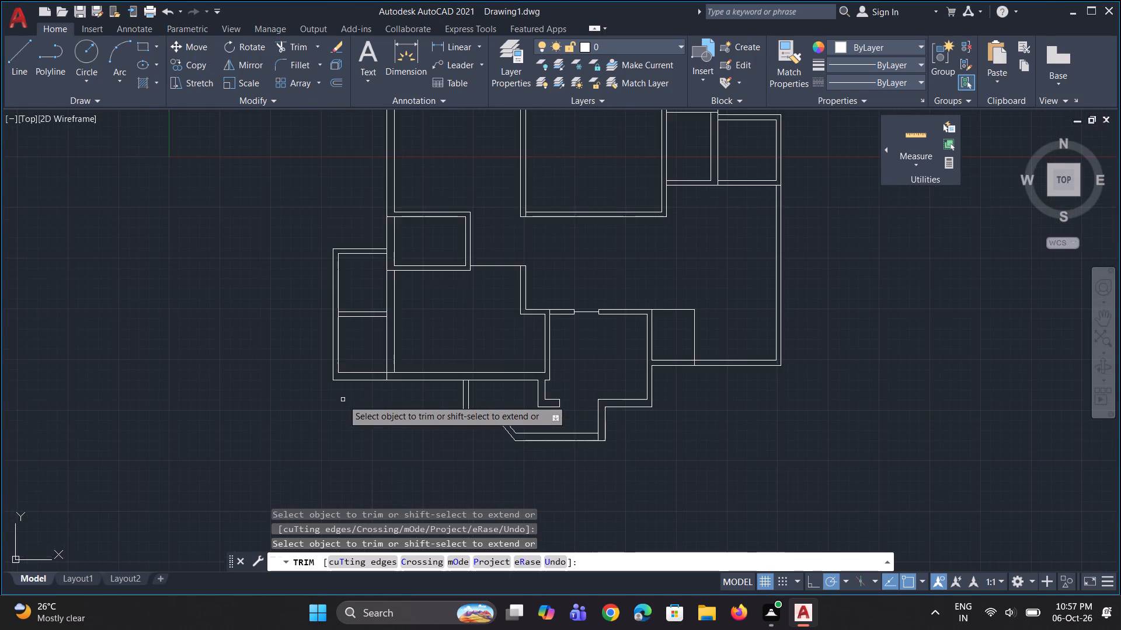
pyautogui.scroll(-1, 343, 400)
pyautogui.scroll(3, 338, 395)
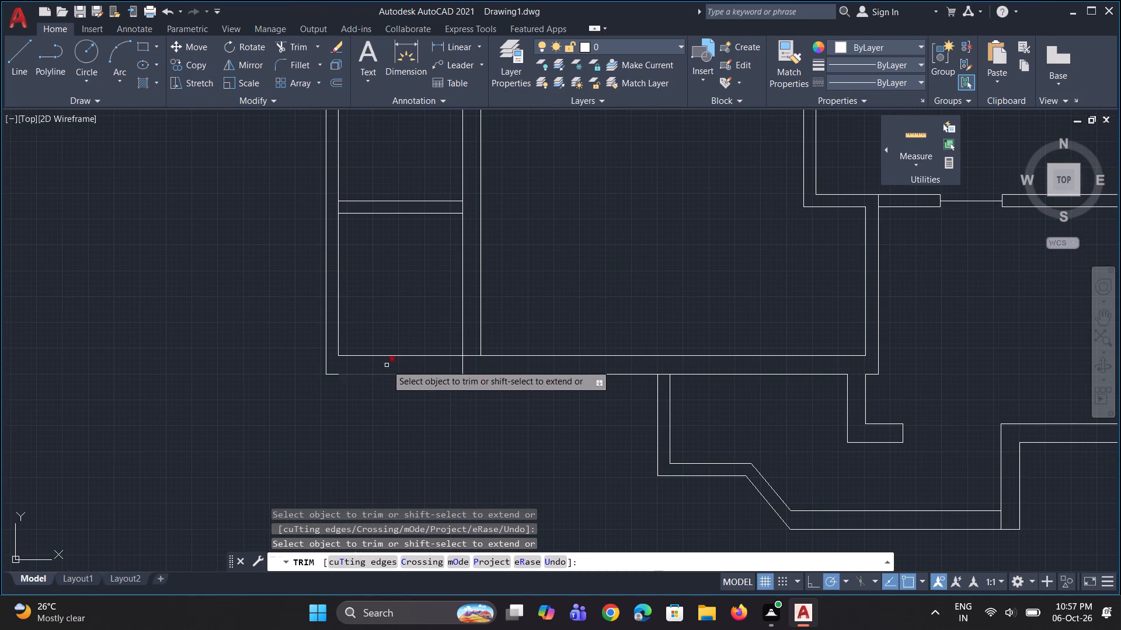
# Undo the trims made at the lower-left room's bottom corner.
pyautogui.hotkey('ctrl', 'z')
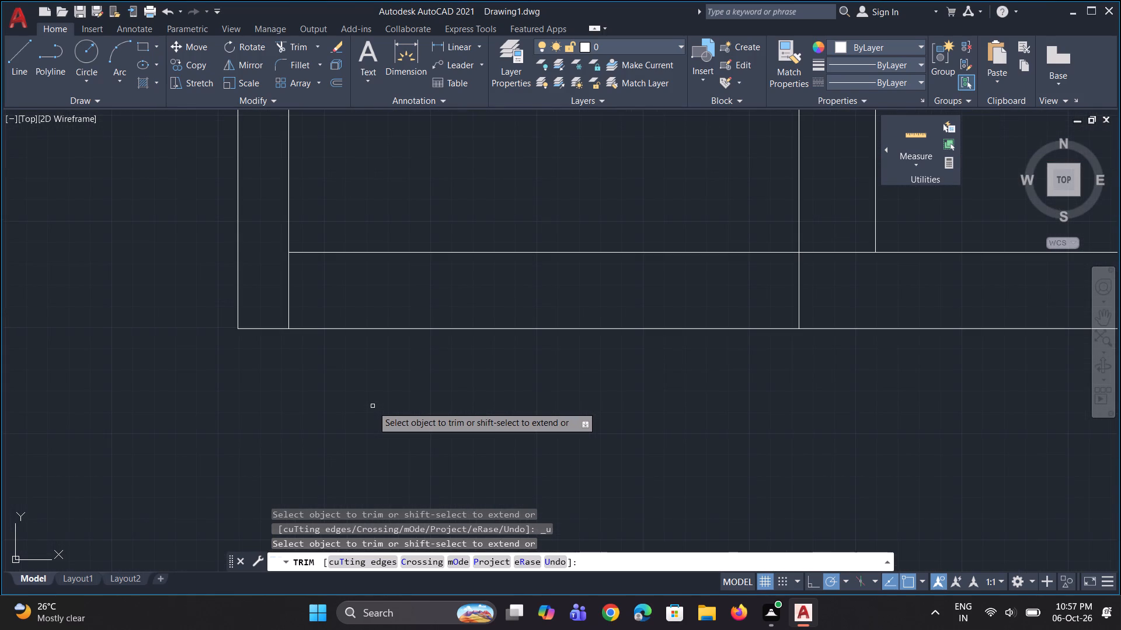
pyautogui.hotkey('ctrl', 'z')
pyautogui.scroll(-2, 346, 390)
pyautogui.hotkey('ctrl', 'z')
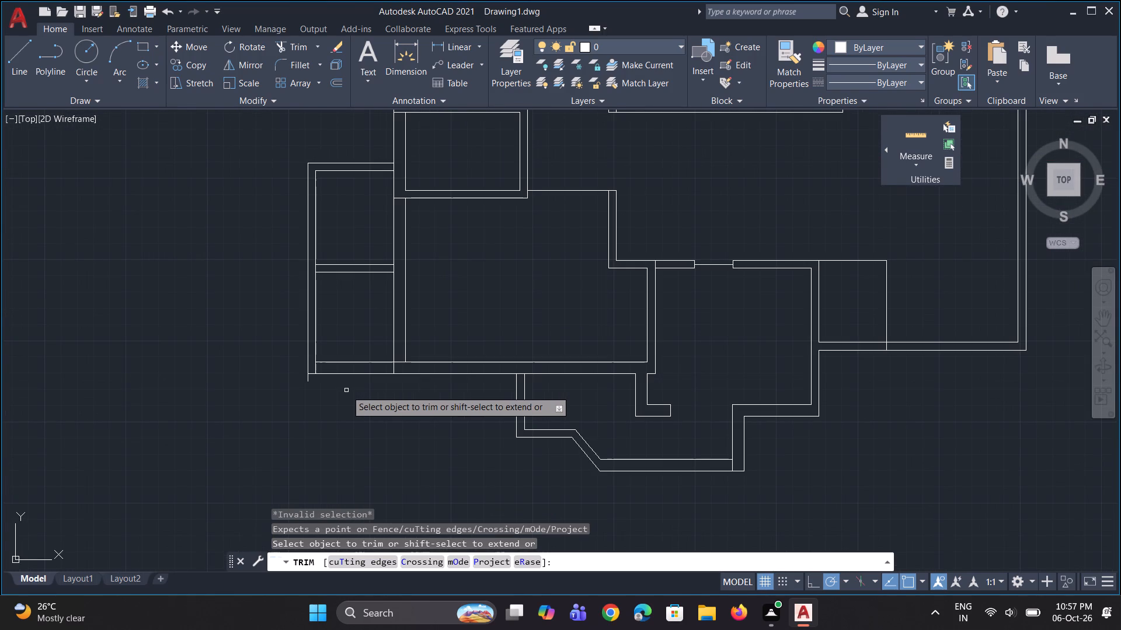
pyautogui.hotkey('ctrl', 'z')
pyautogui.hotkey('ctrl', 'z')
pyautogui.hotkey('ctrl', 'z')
# Trim away the part of the 9" offset line that lies inside the lower-left room.
pyautogui.keyDown('ctrl'); pyautogui.click(343, 359); pyautogui.keyUp('ctrl')
pyautogui.click(342, 363)
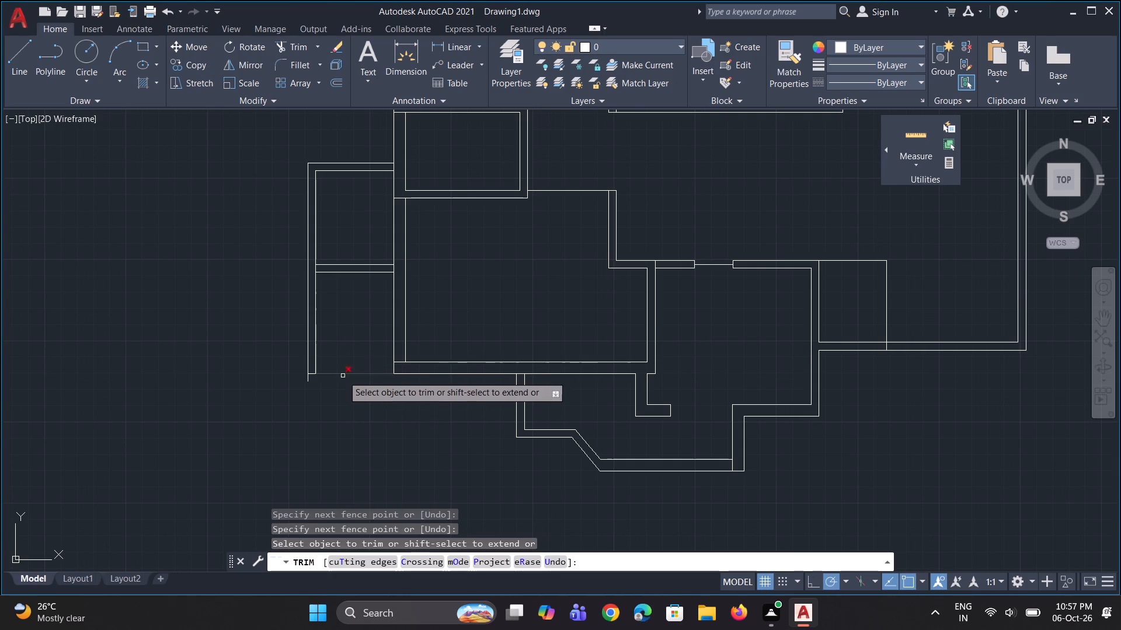
pyautogui.press('Escape')
# Offset the bottom line of the lower-left room 6" upward, into the room.
pyautogui.write('o 6"')
pyautogui.press('Return')
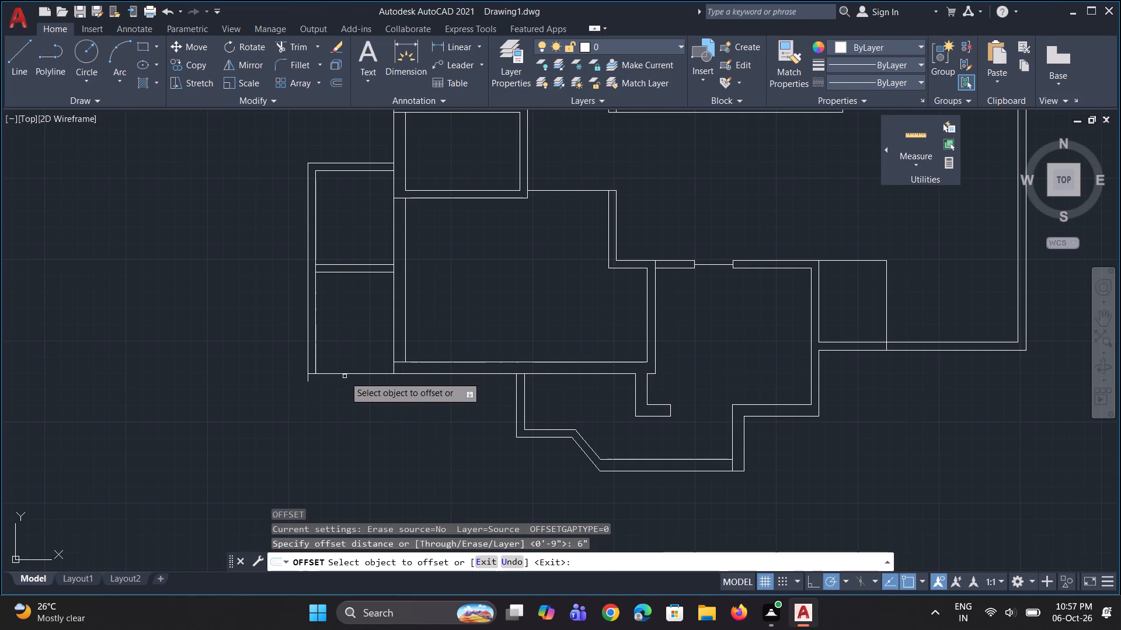
pyautogui.click(345, 374)
pyautogui.click(350, 367)
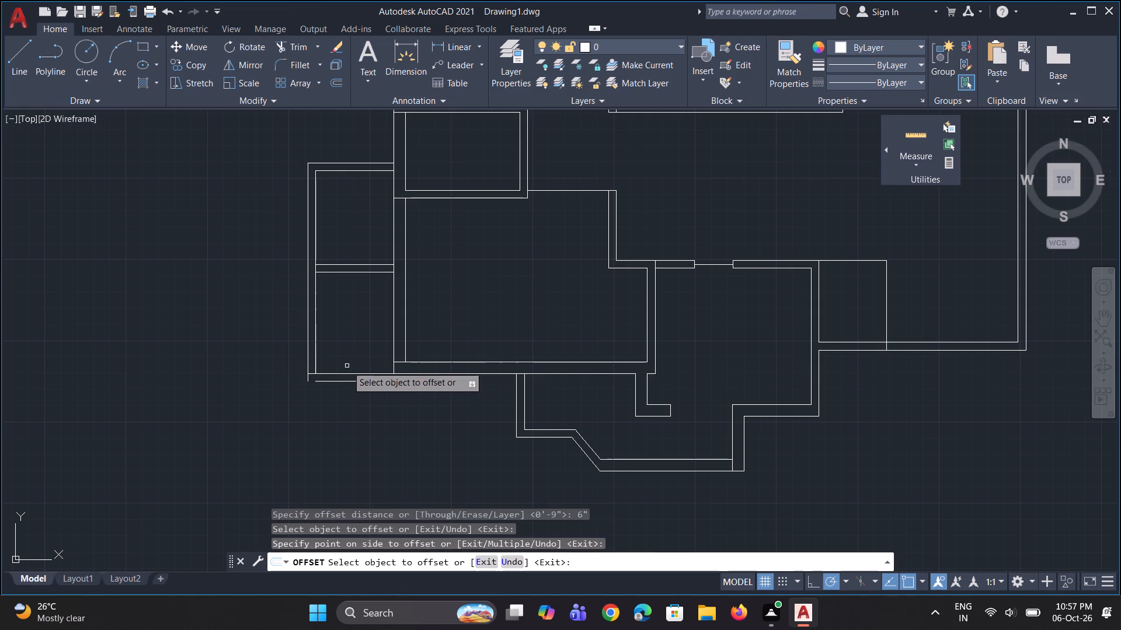
pyautogui.scroll(1, 347, 366)
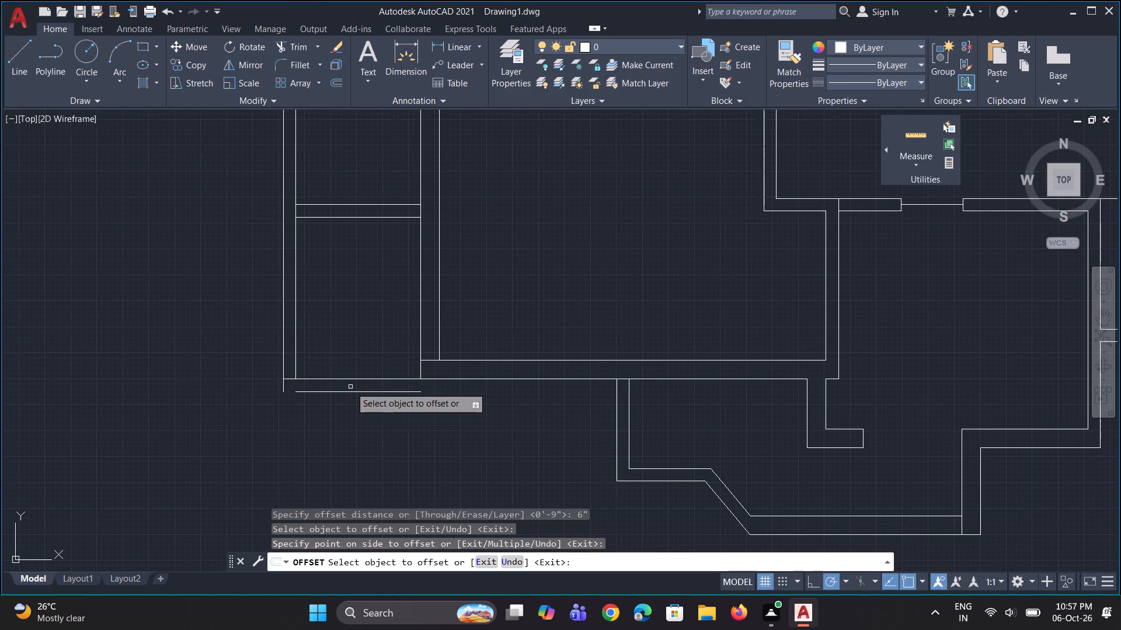
pyautogui.hotkey('ctrl', 'z')
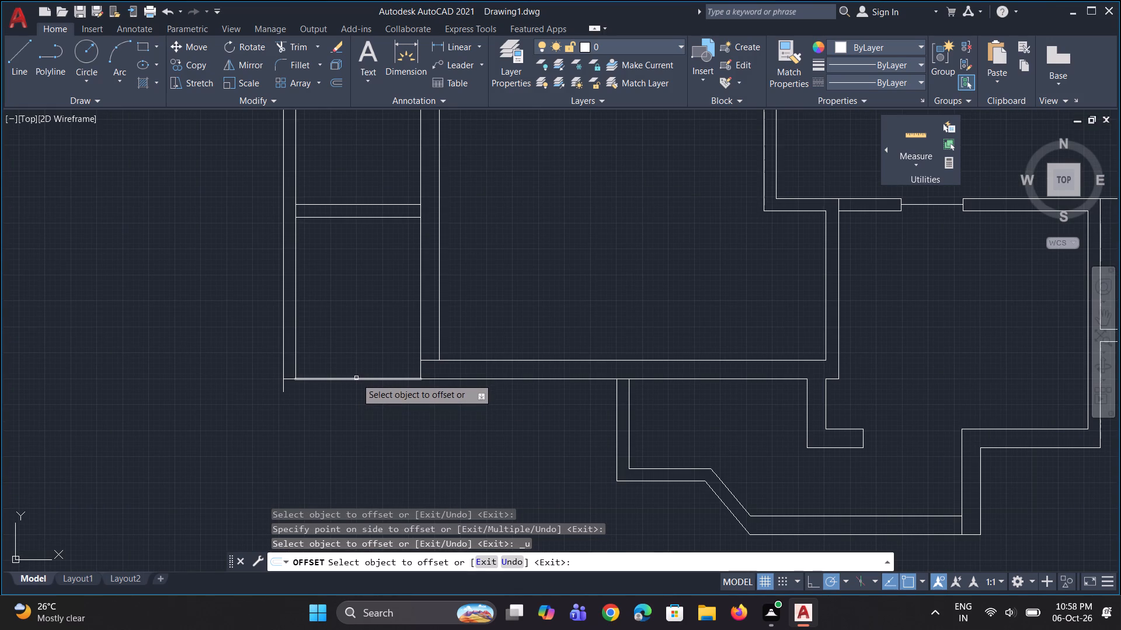
pyautogui.click(356, 378)
pyautogui.click(360, 365)
pyautogui.press('Escape')
# Trim the left wall's outer line below the bottom line and its inner line below the 6" offset line, leaving a clean corner.
pyautogui.write('tr')
pyautogui.press('space')
pyautogui.scroll(2, 274, 398)
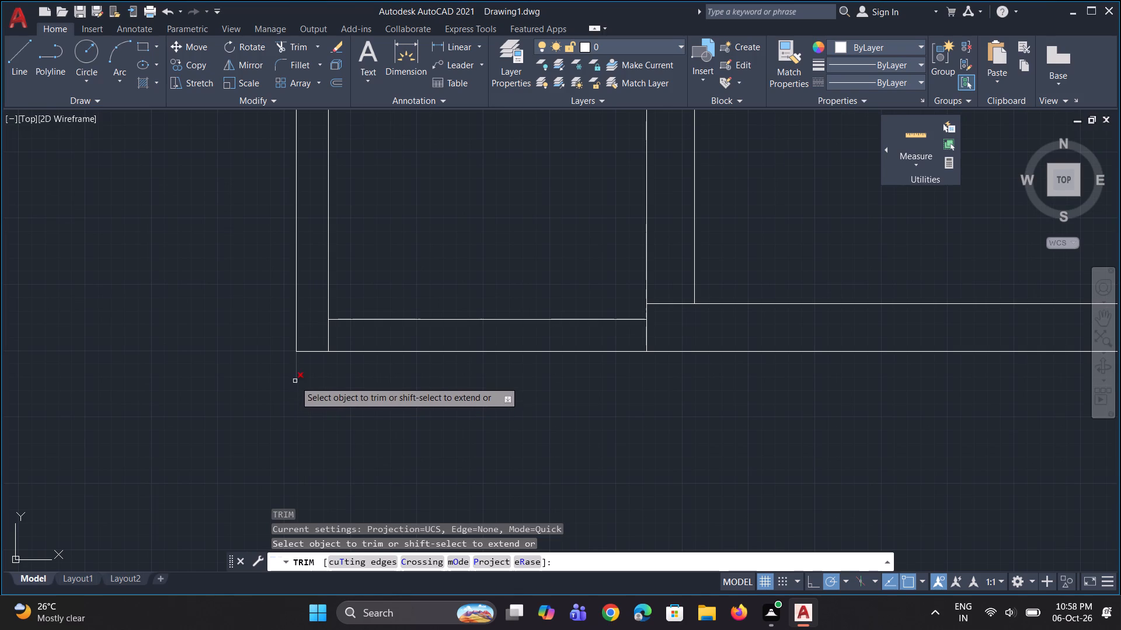
pyautogui.click(295, 381)
pyautogui.click(326, 342)
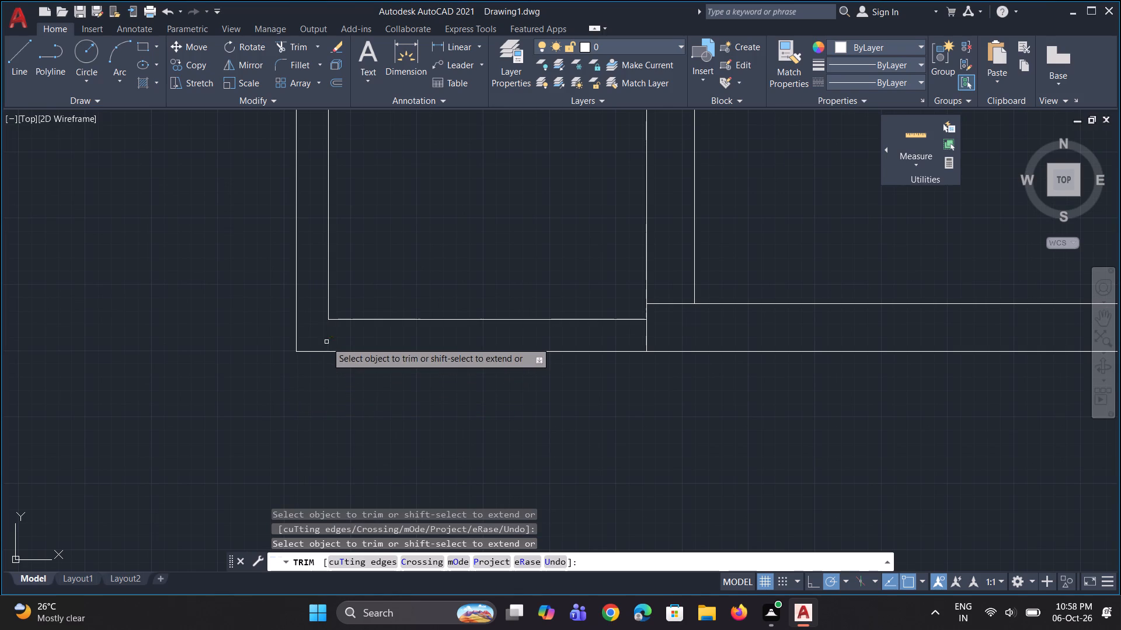
# Examine the wall layout of the whole floor plan.
pyautogui.scroll(-3, 349, 396)
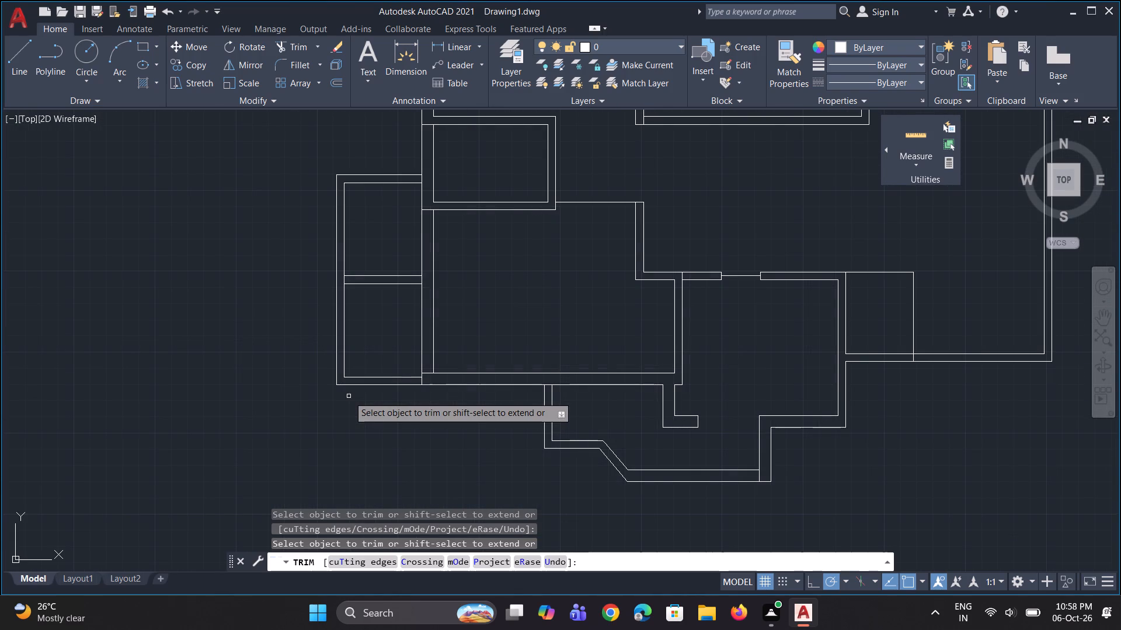
pyautogui.scroll(-2, 348, 398)
pyautogui.scroll(1, 388, 398)
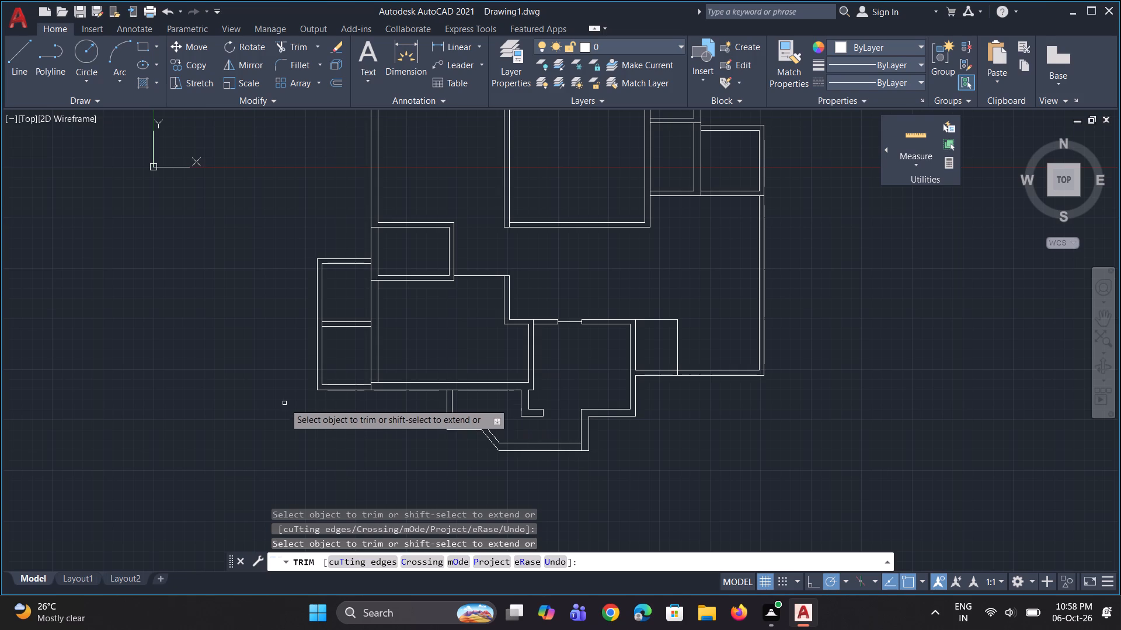
pyautogui.scroll(-3, 349, 376)
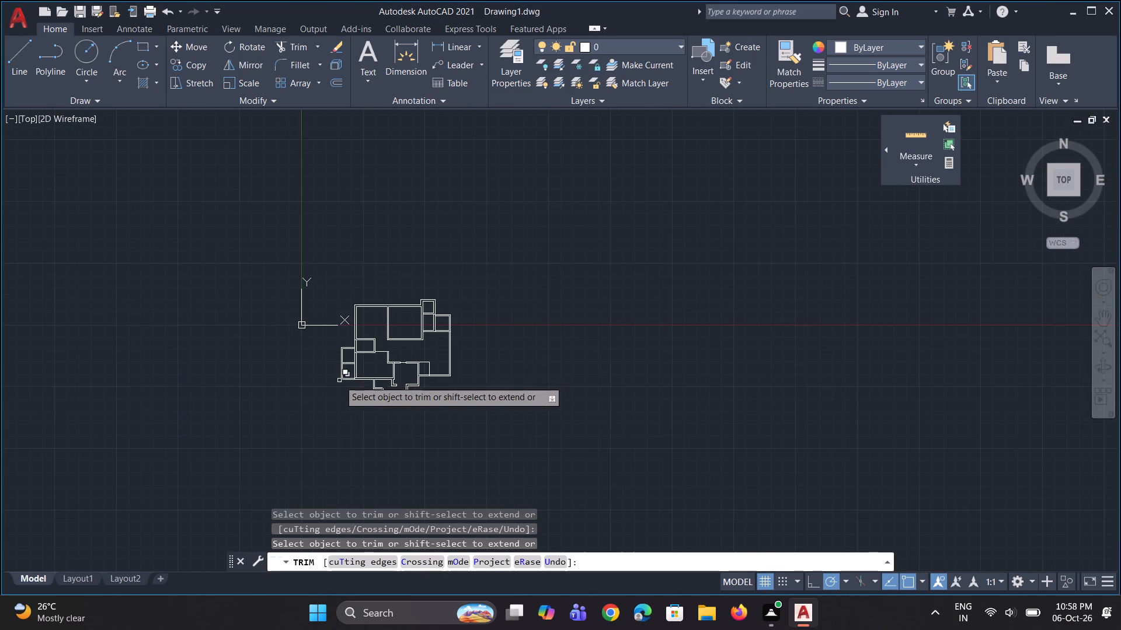
pyautogui.scroll(-2, 339, 380)
pyautogui.scroll(4, 329, 370)
pyautogui.press('Escape')
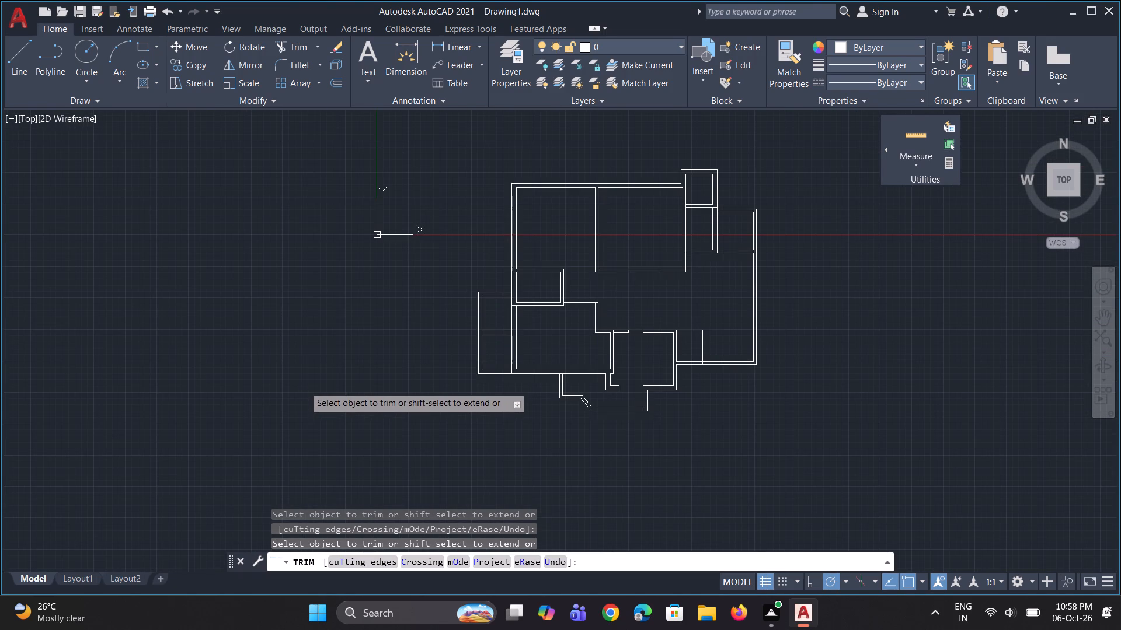
pyautogui.scroll(-1, 431, 403)
pyautogui.scroll(1, 494, 393)
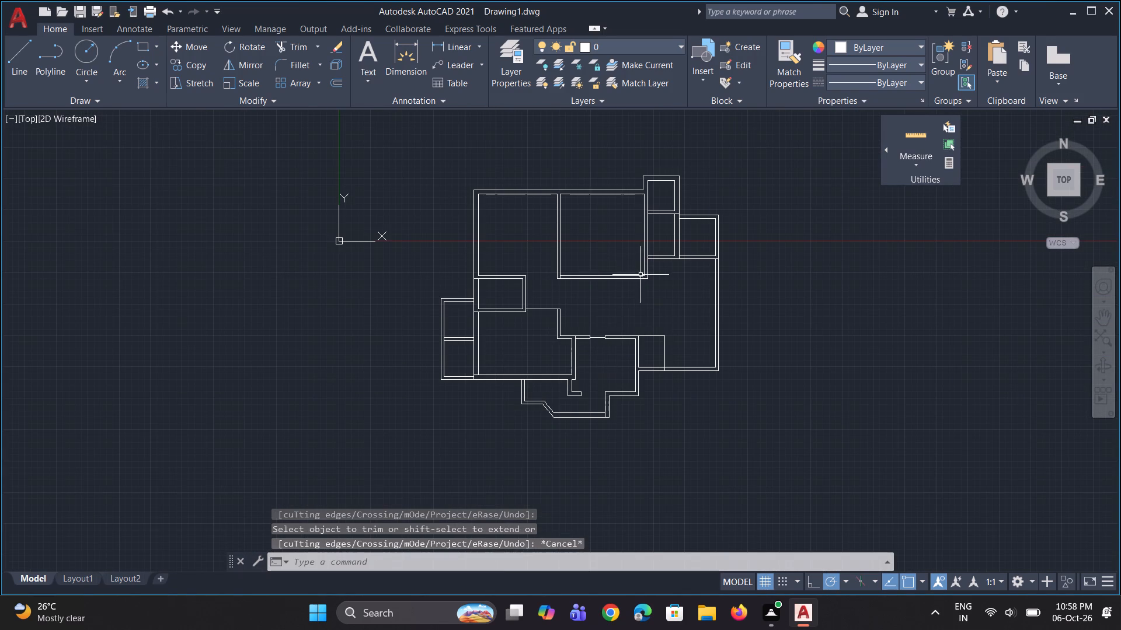
pyautogui.scroll(-1, 616, 325)
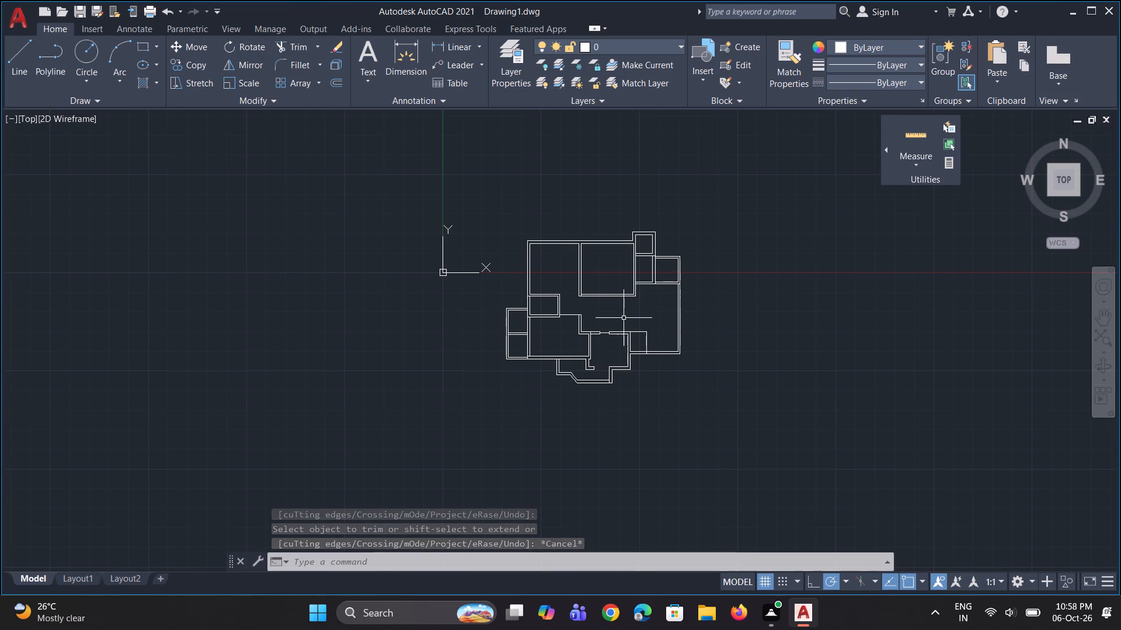
pyautogui.scroll(2, 642, 293)
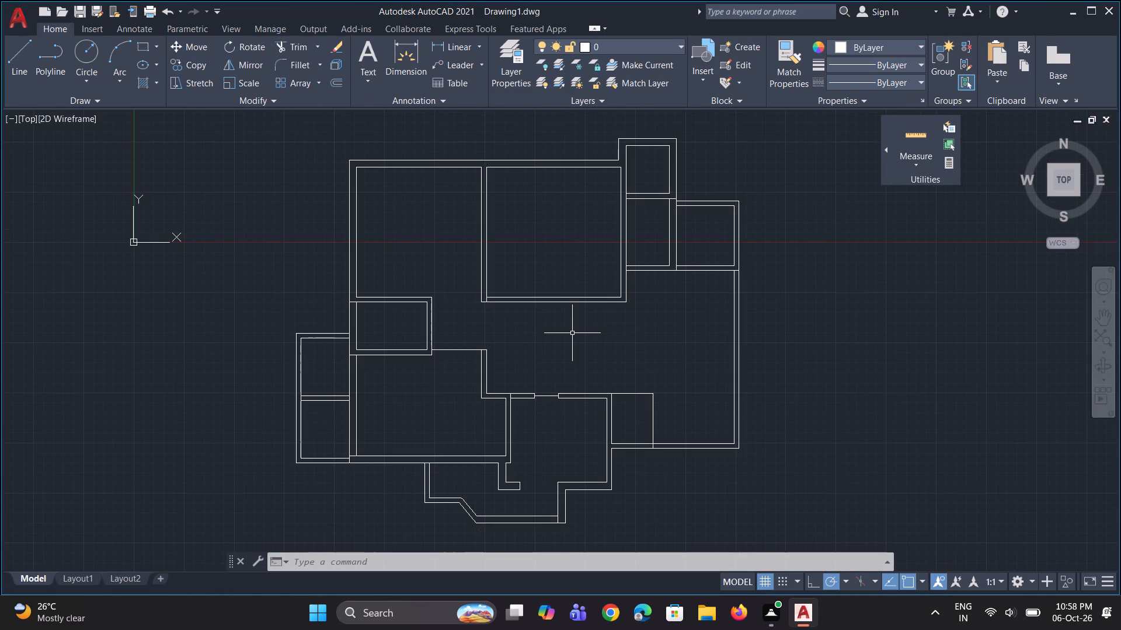
pyautogui.scroll(-2, 516, 346)
pyautogui.scroll(1, 499, 366)
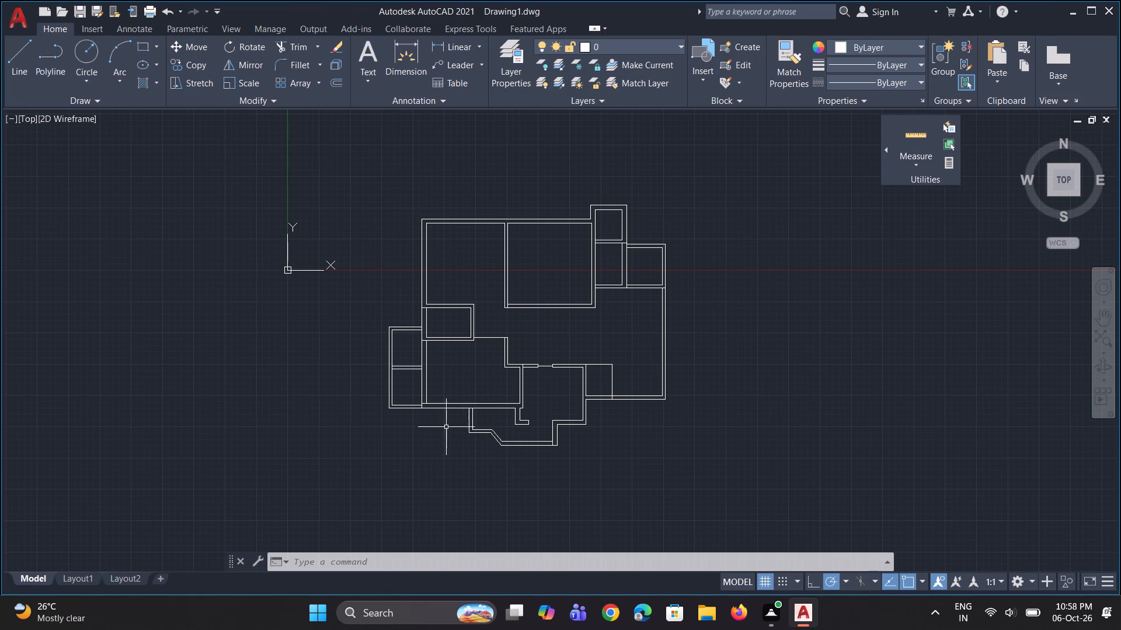
pyautogui.scroll(1, 511, 183)
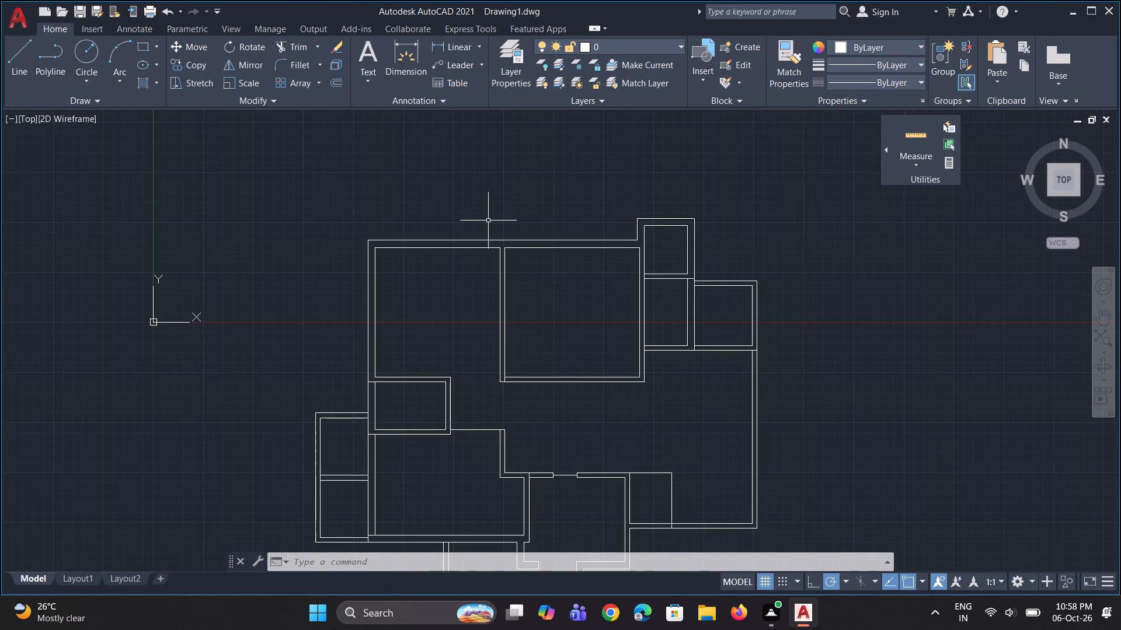
# Draw the projection outline: 6' up from the upper-left room's top-wall midpoint, about 13'-11" across, and down to the neighbouring room's top-wall midpoint.
pyautogui.write('l')
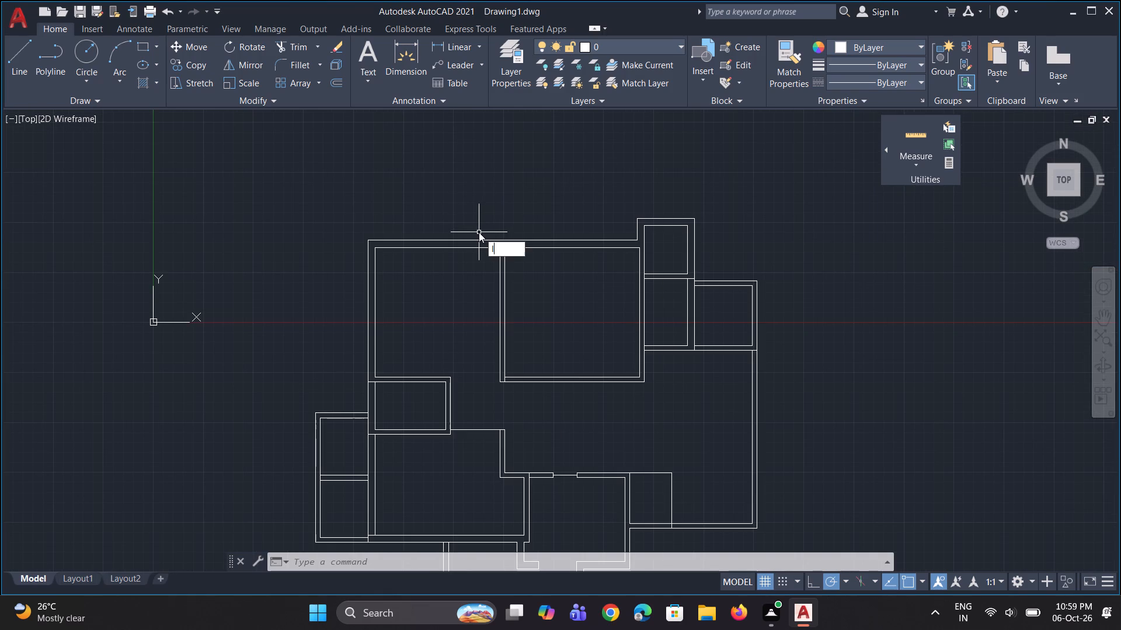
pyautogui.press('space')
pyautogui.click(437, 237)
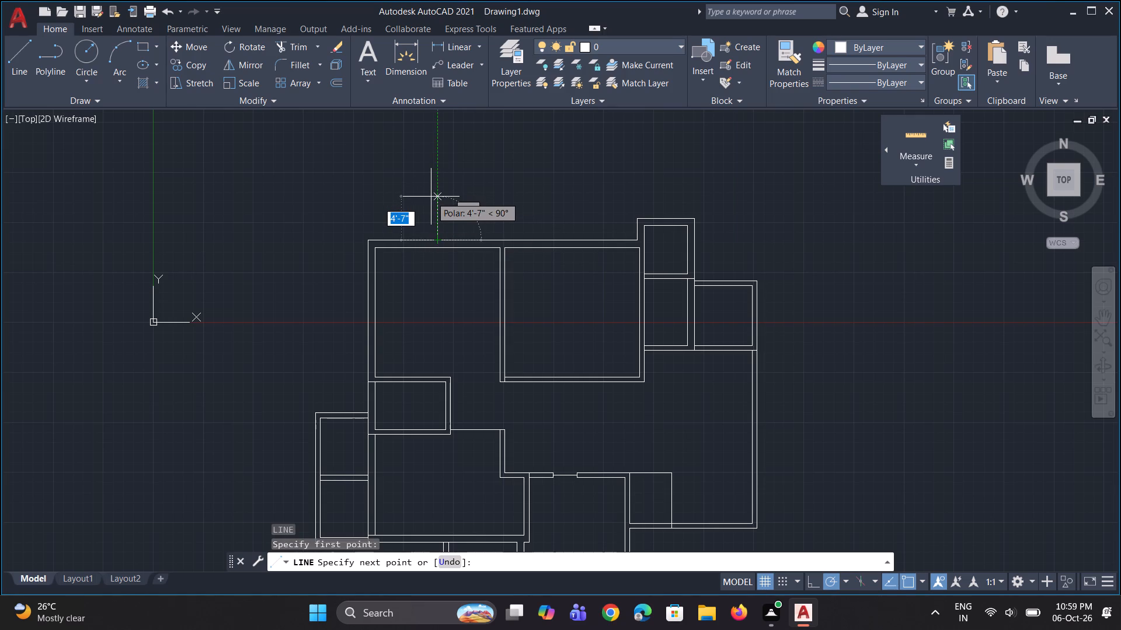
pyautogui.write('2\'6"')
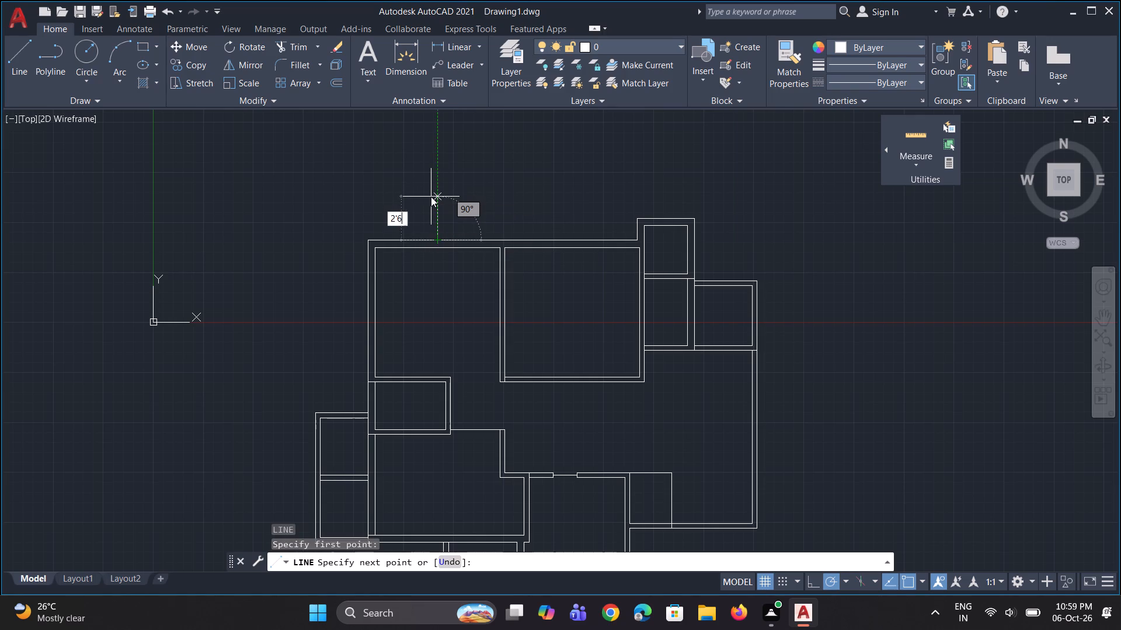
pyautogui.press('Return')
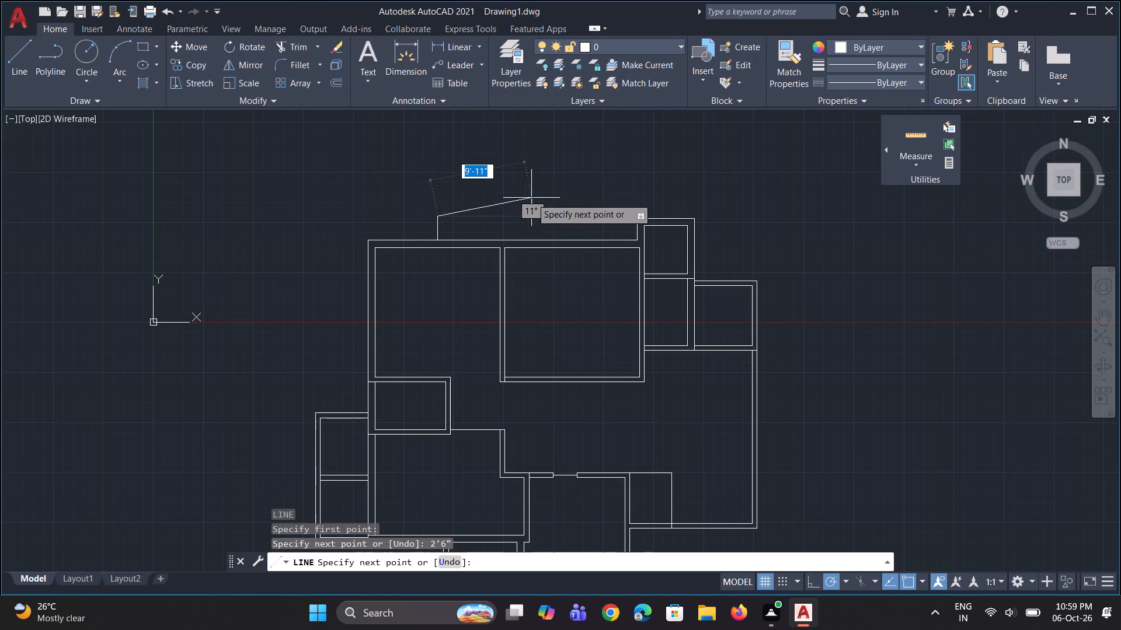
pyautogui.hotkey('ctrl', 'z')
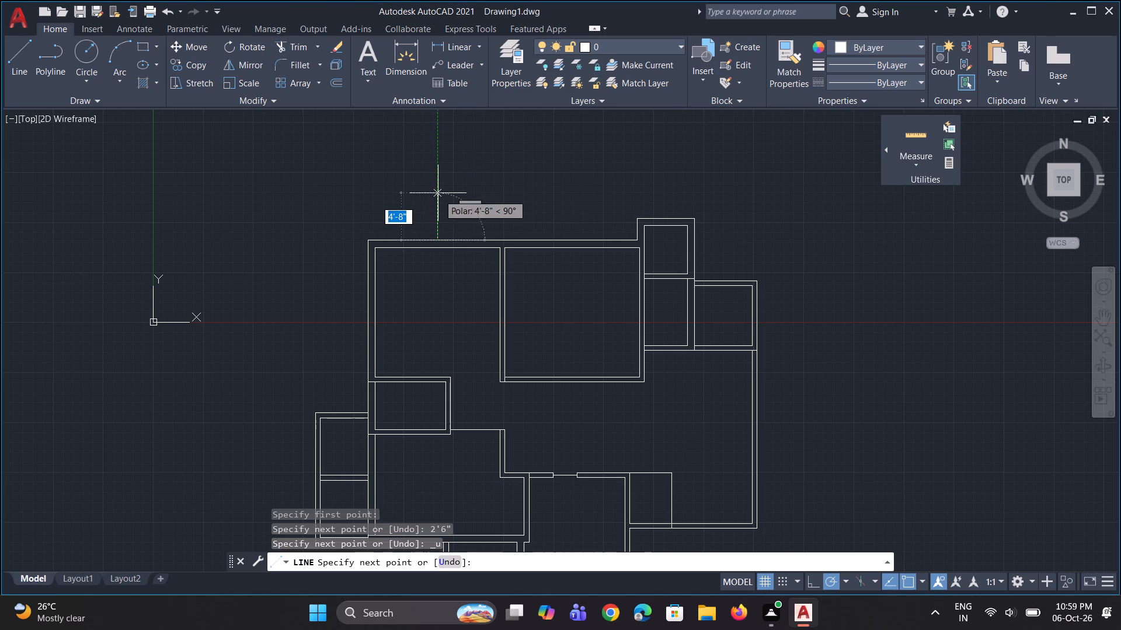
pyautogui.write("6'")
pyautogui.press('Return')
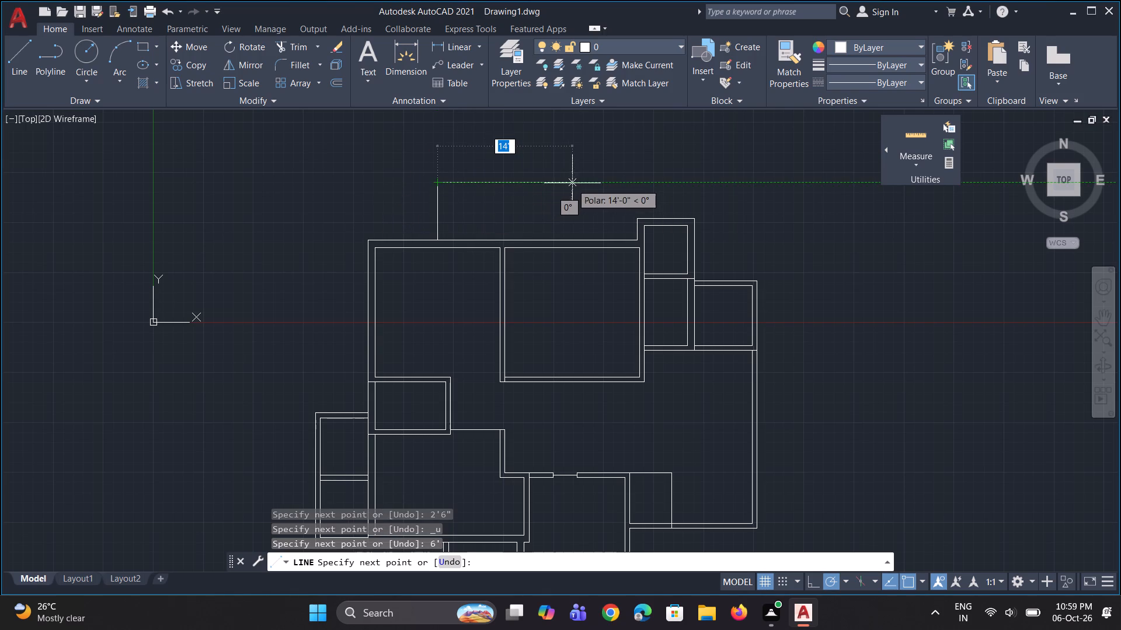
pyautogui.click(575, 238)
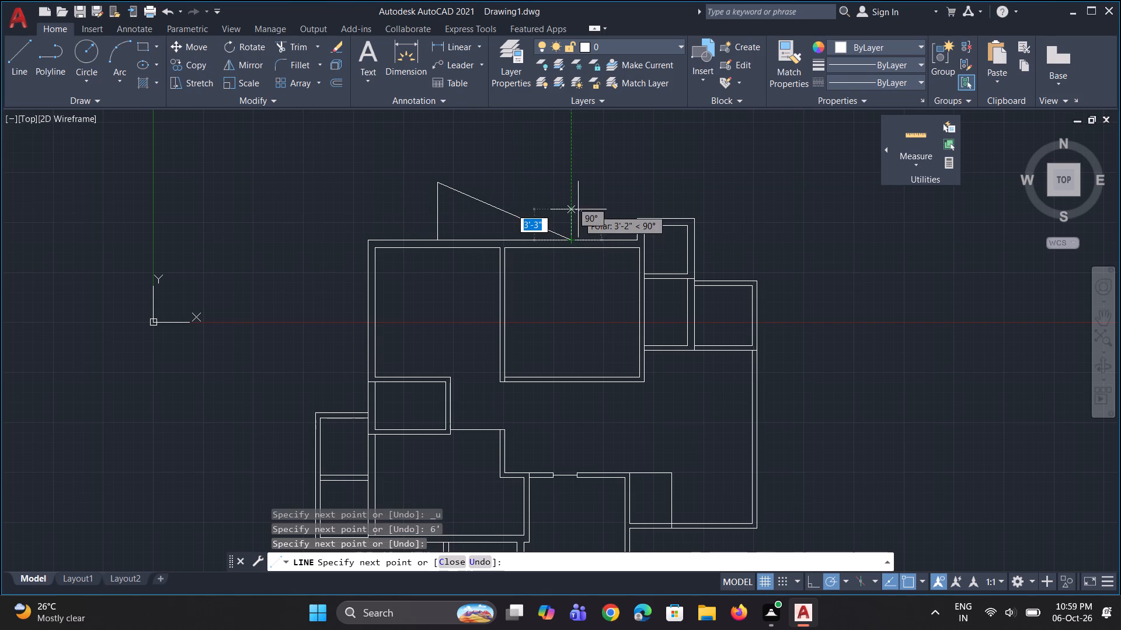
pyautogui.hotkey('ctrl', 'z')
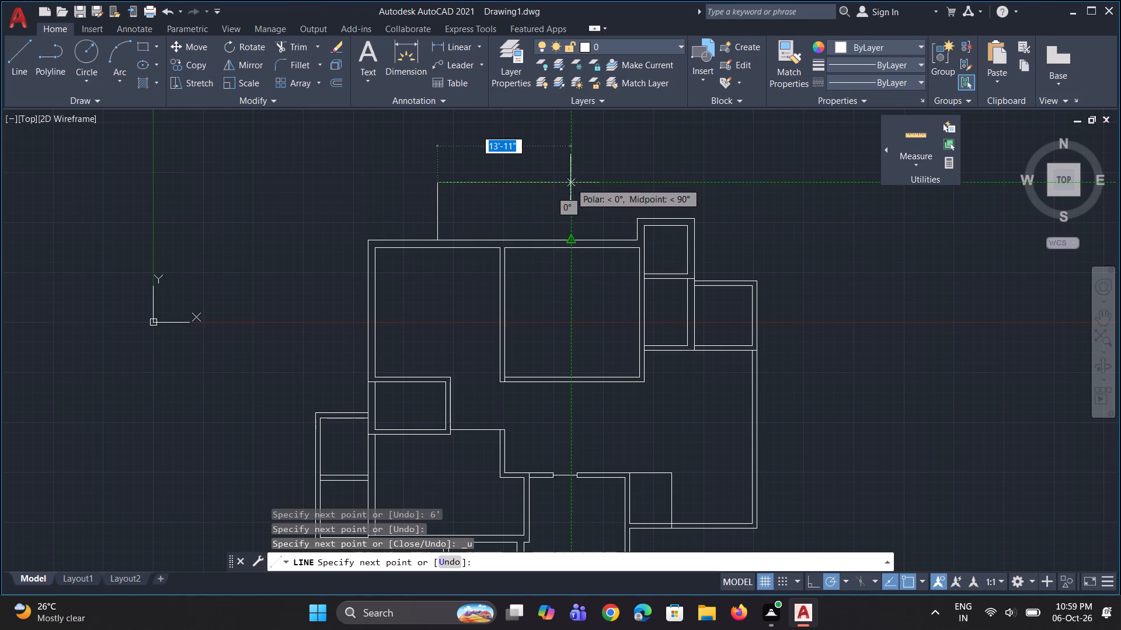
pyautogui.click(570, 183)
pyautogui.click(570, 236)
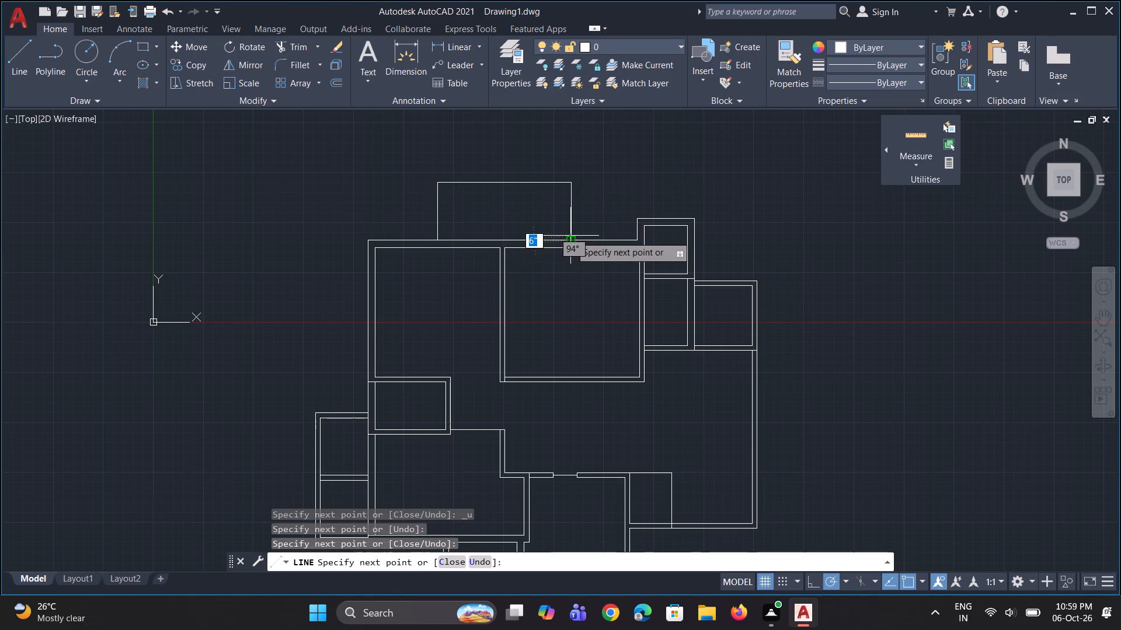
pyautogui.press('Escape')
# Offset the projection's top, left and right lines 6" inward to form its walls.
pyautogui.scroll(1, 560, 214)
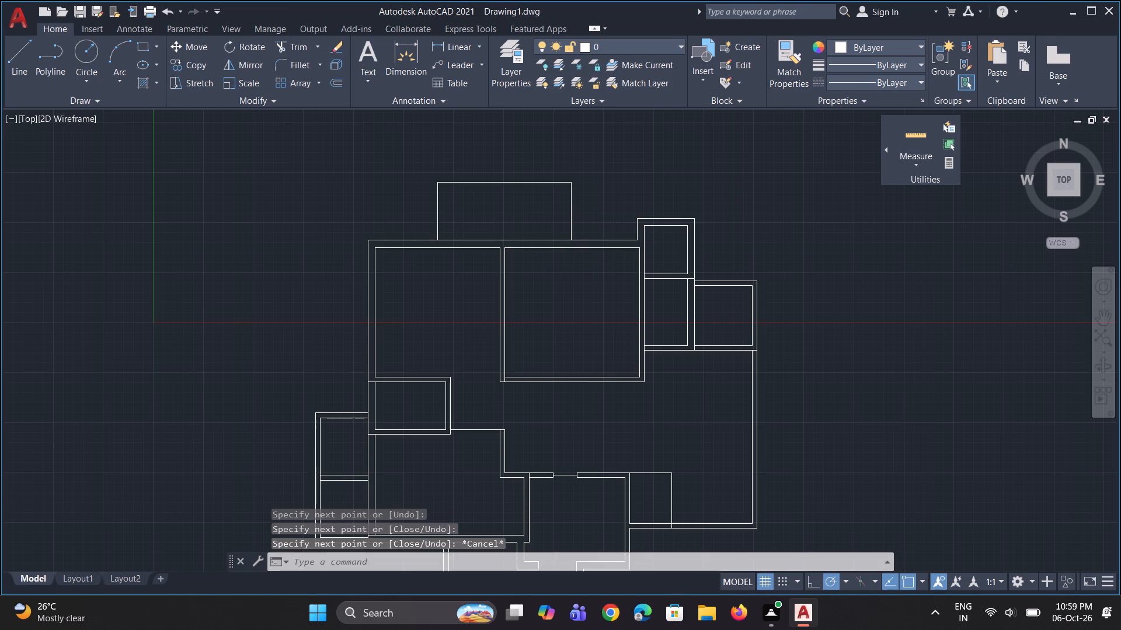
pyautogui.write('o 6"')
pyautogui.press('Return')
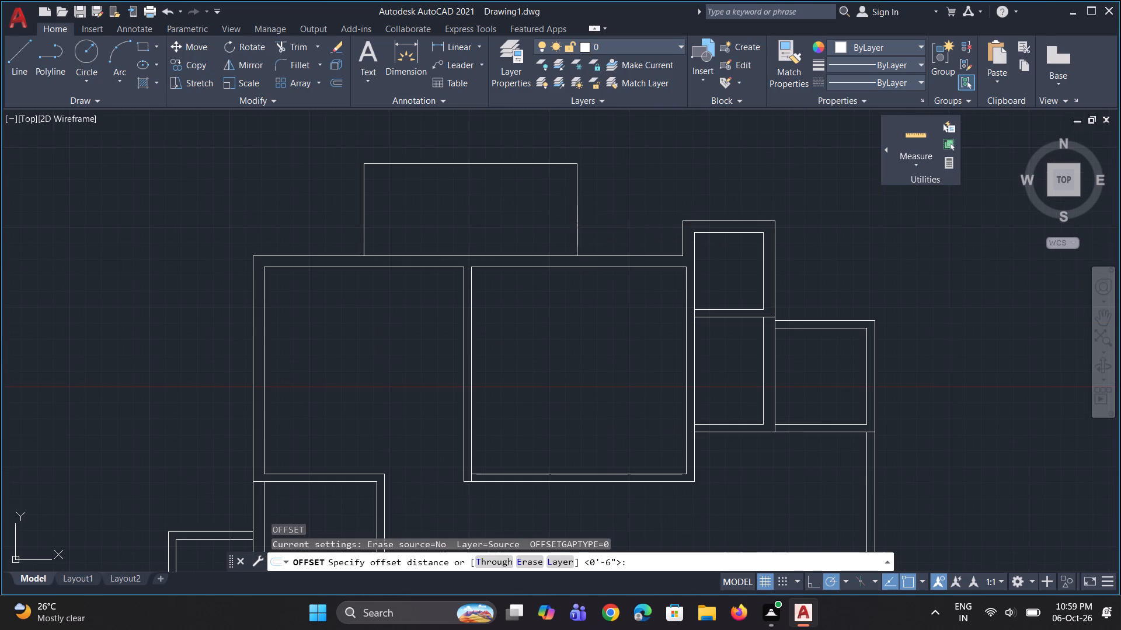
pyautogui.click(527, 163)
pyautogui.click(525, 180)
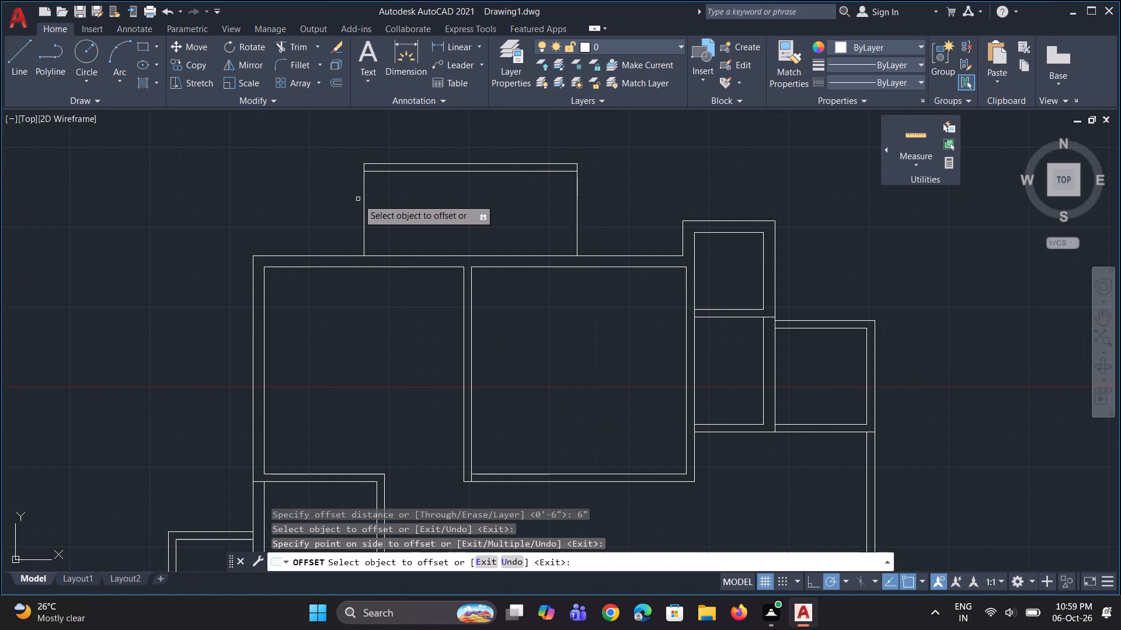
pyautogui.click(362, 203)
pyautogui.click(369, 206)
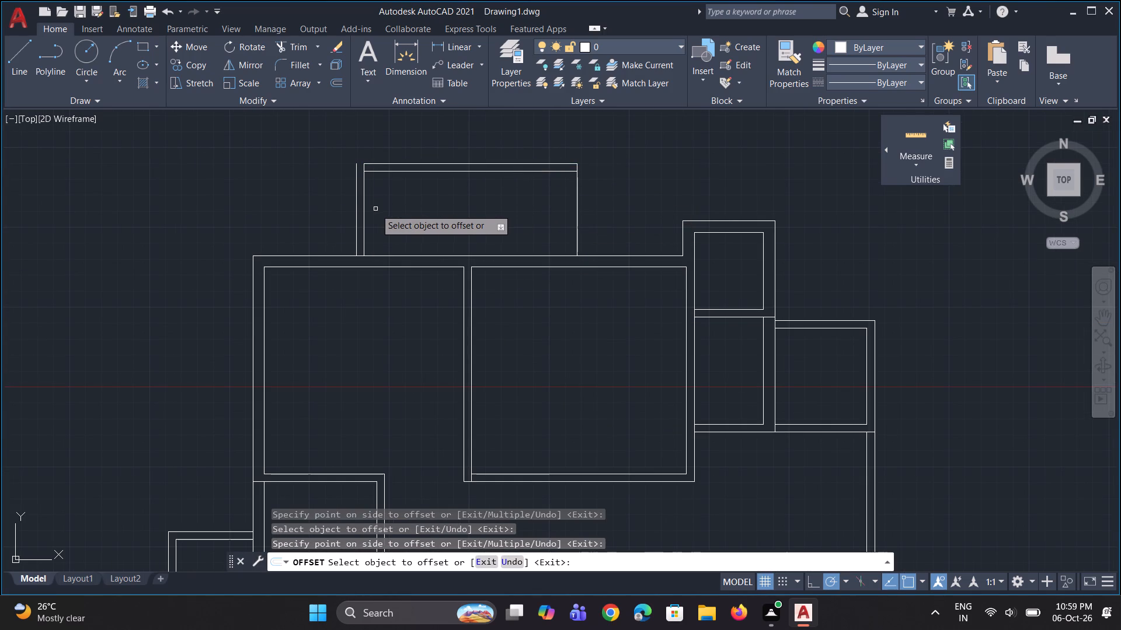
pyautogui.hotkey('ctrl', 'z')
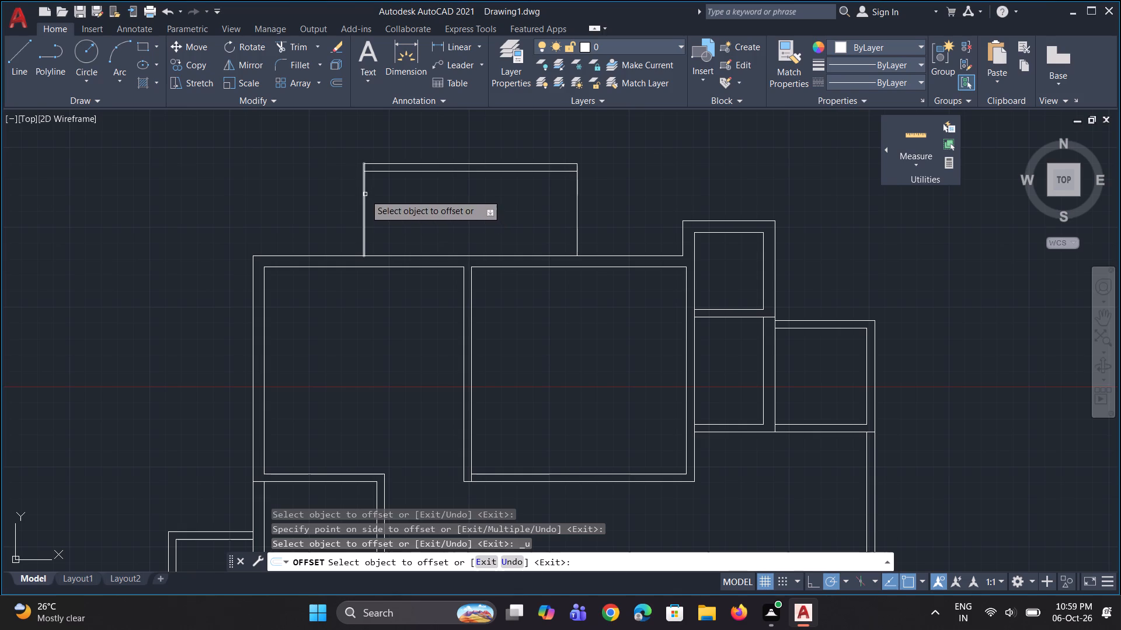
pyautogui.click(365, 194)
pyautogui.click(381, 203)
pyautogui.click(576, 216)
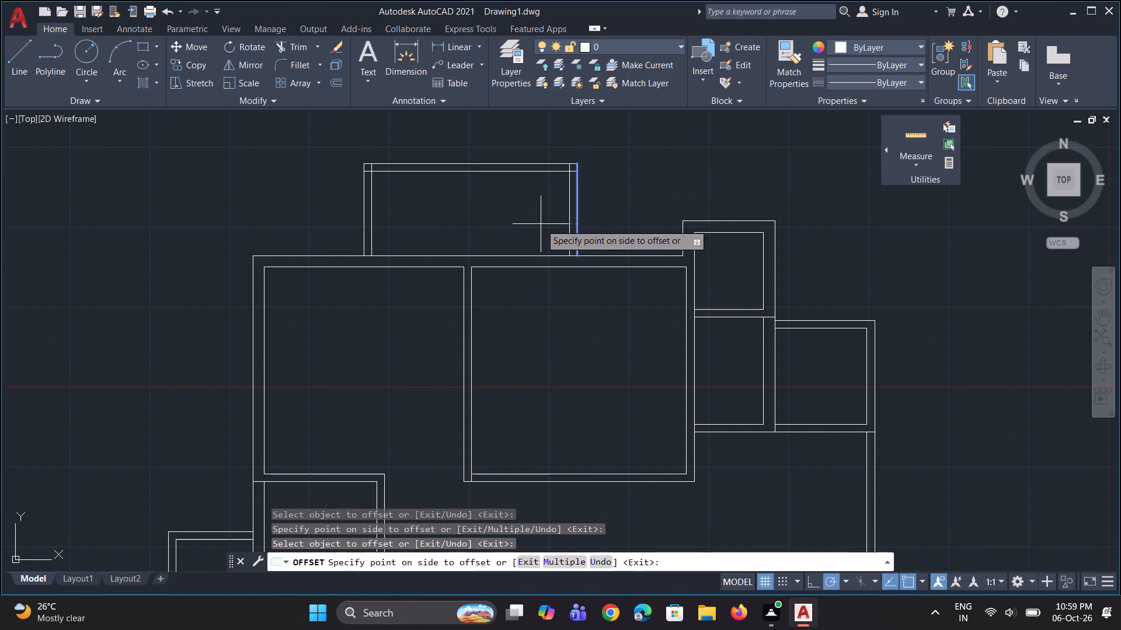
pyautogui.click(541, 224)
pyautogui.press('Escape')
# Trim the overlapping inner offset lines at both upper corners of the projection, leaving clean wall corners.
pyautogui.write('tr')
pyautogui.press('space')
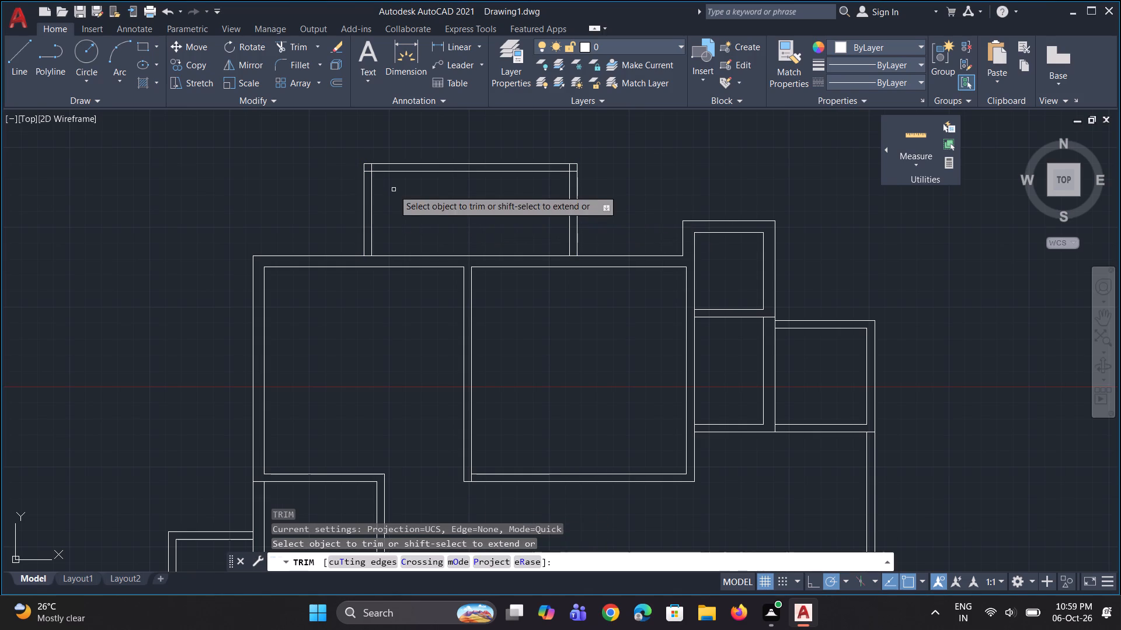
pyautogui.scroll(1, 376, 176)
pyautogui.click(361, 169)
pyautogui.click(367, 164)
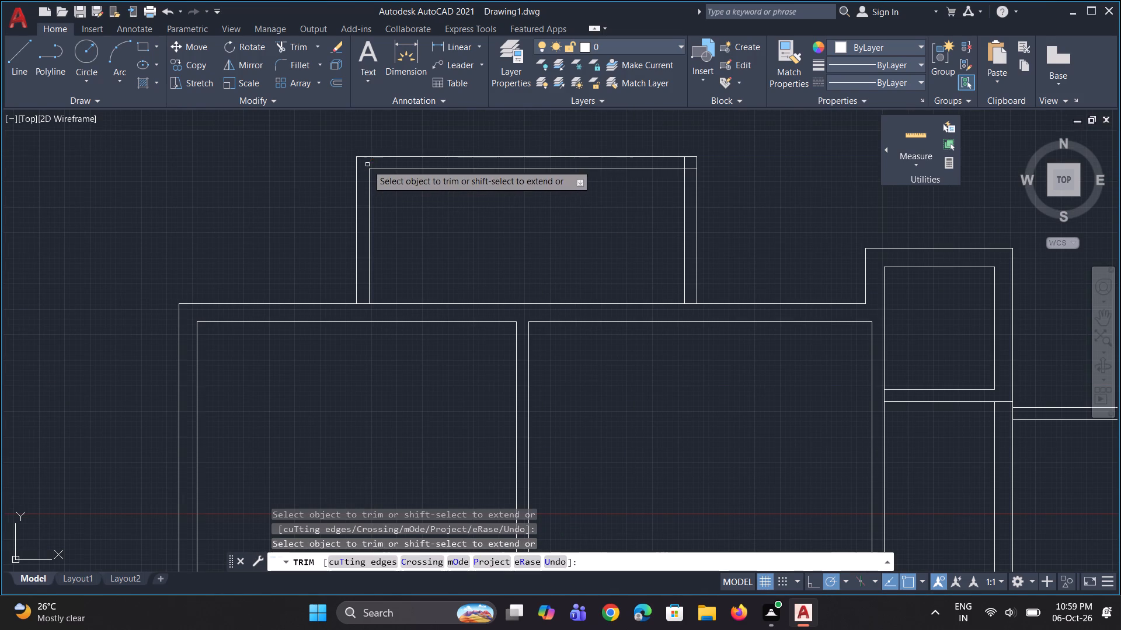
pyautogui.scroll(1, 705, 169)
pyautogui.click(680, 168)
pyautogui.click(673, 162)
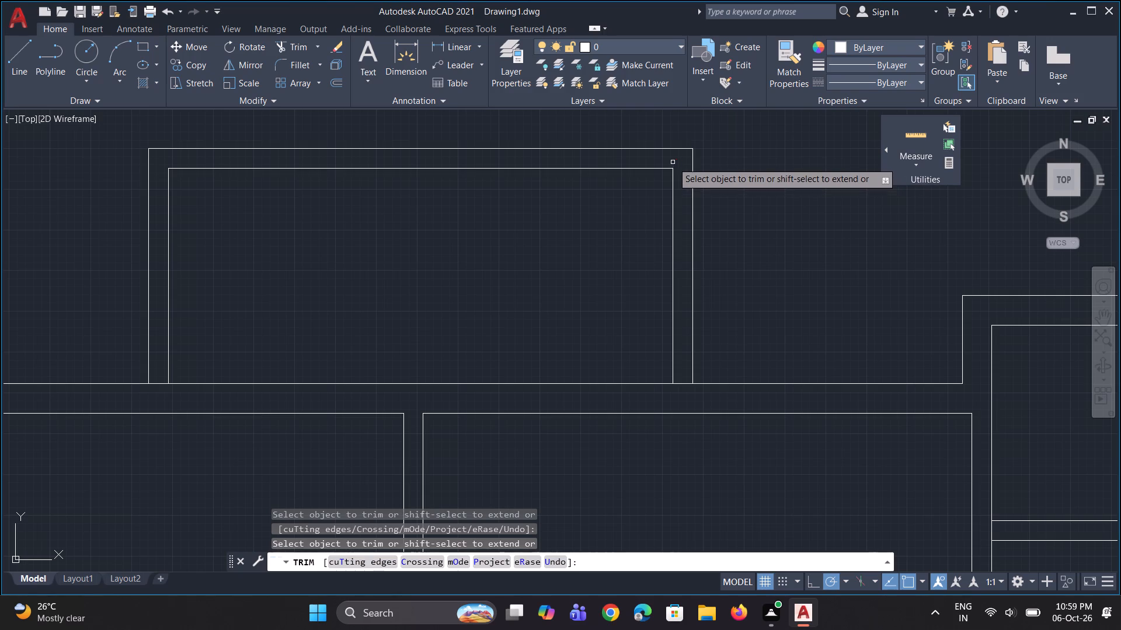
pyautogui.scroll(-5, 655, 230)
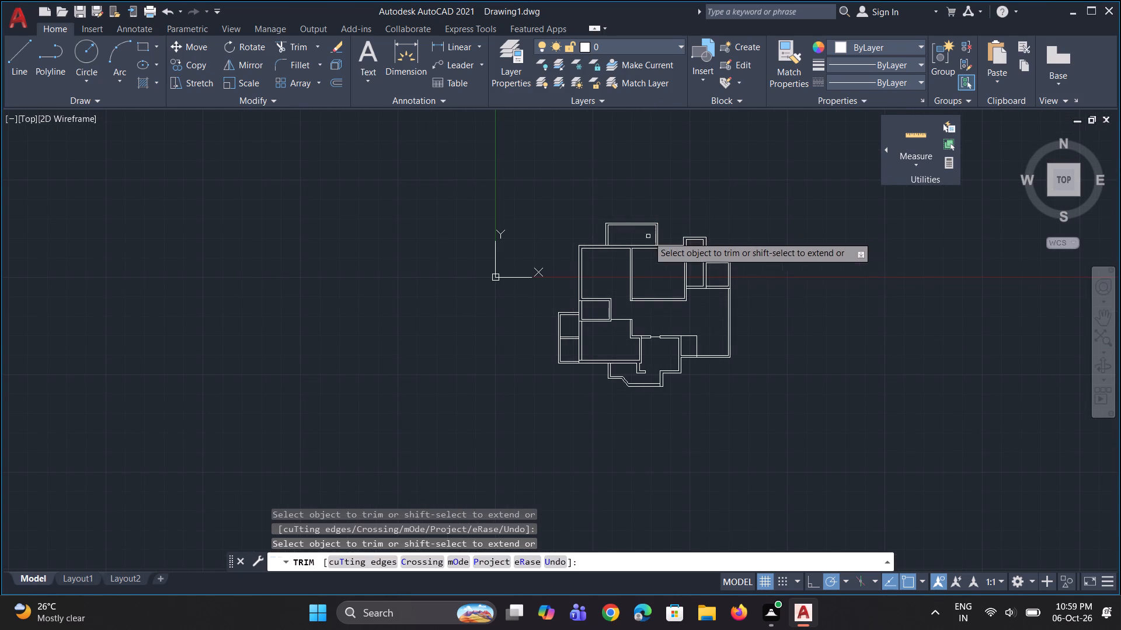
pyautogui.scroll(2, 692, 249)
pyautogui.scroll(1, 585, 234)
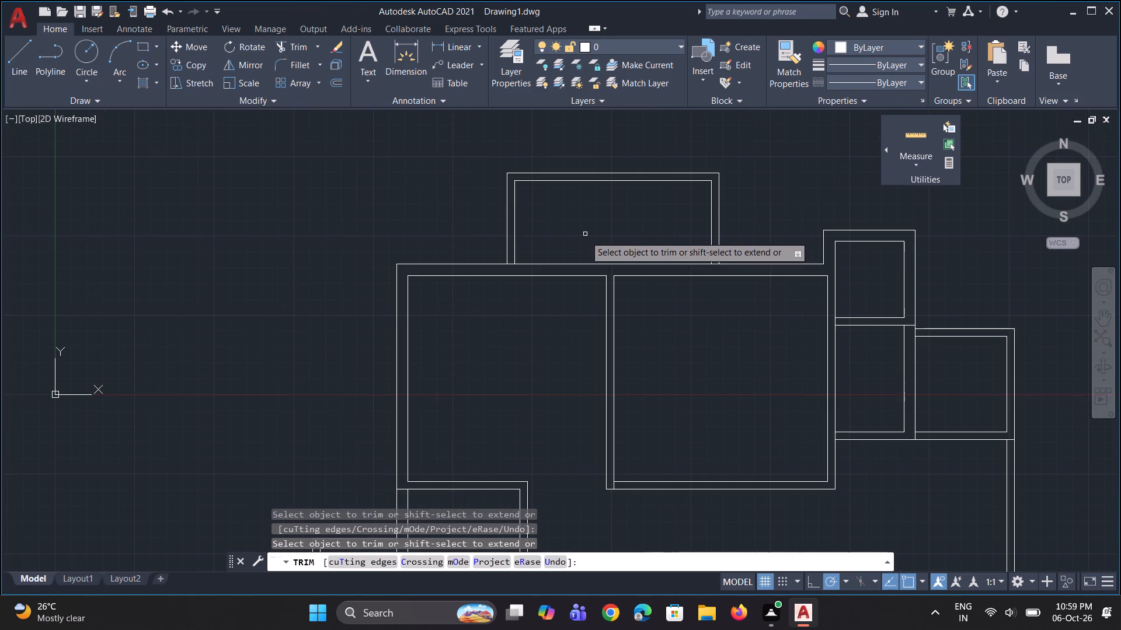
pyautogui.press('Escape')
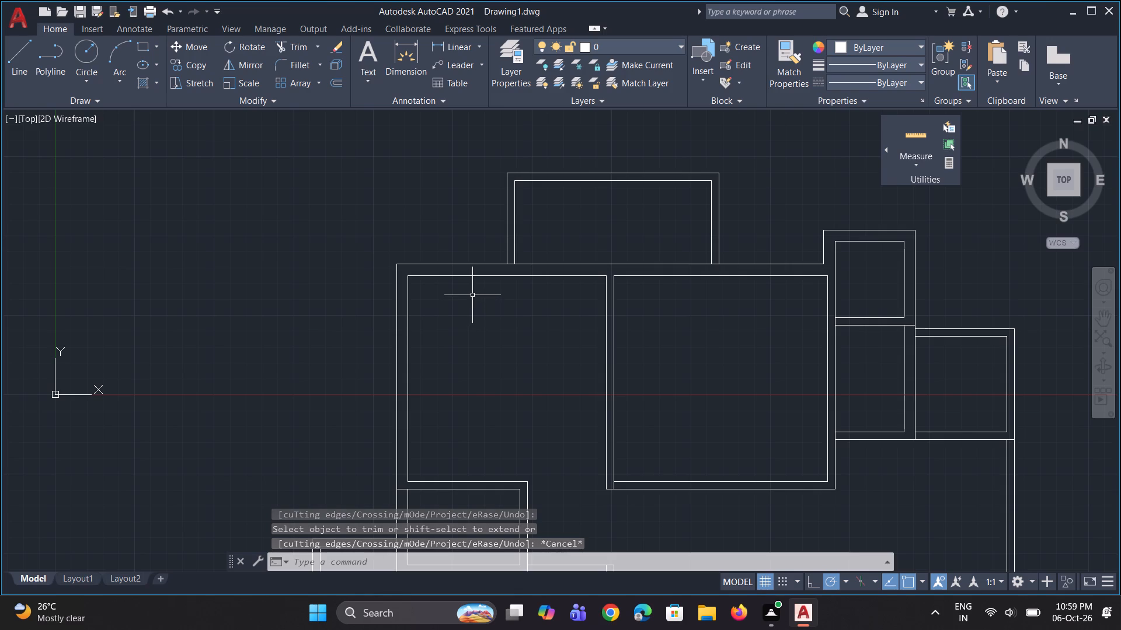
# Regenerate the drawing display.
pyautogui.press('r')
pyautogui.write('e')
pyautogui.press('space')
pyautogui.press('Escape')
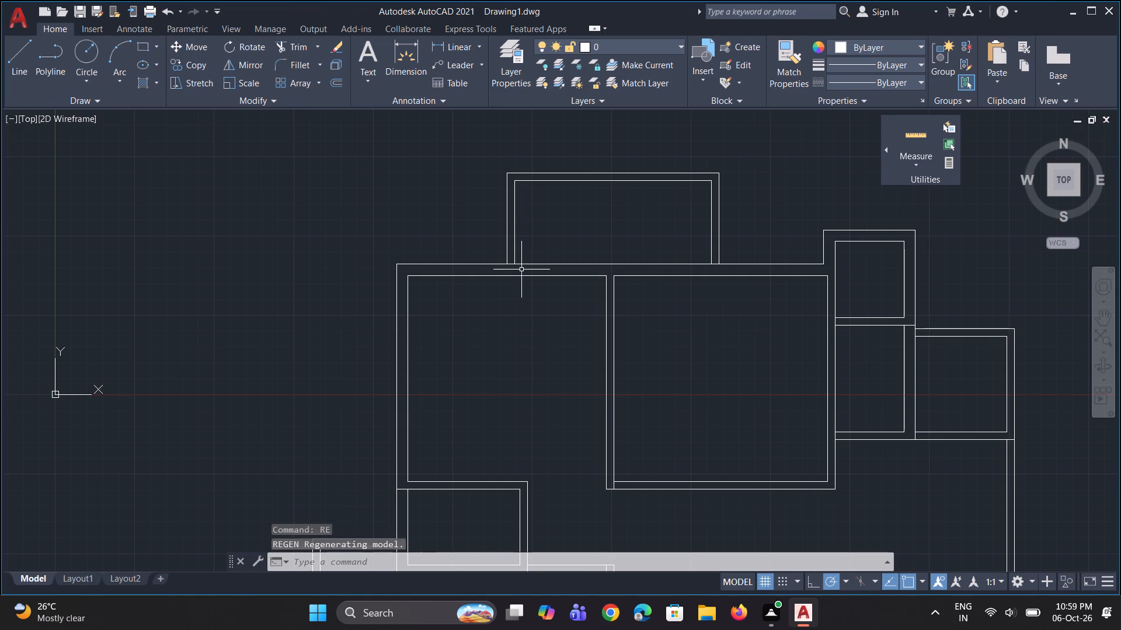
# Start a line where the projection's left wall meets the upper-left room's top wall.
pyautogui.write('l')
pyautogui.press('space')
pyautogui.scroll(2, 523, 264)
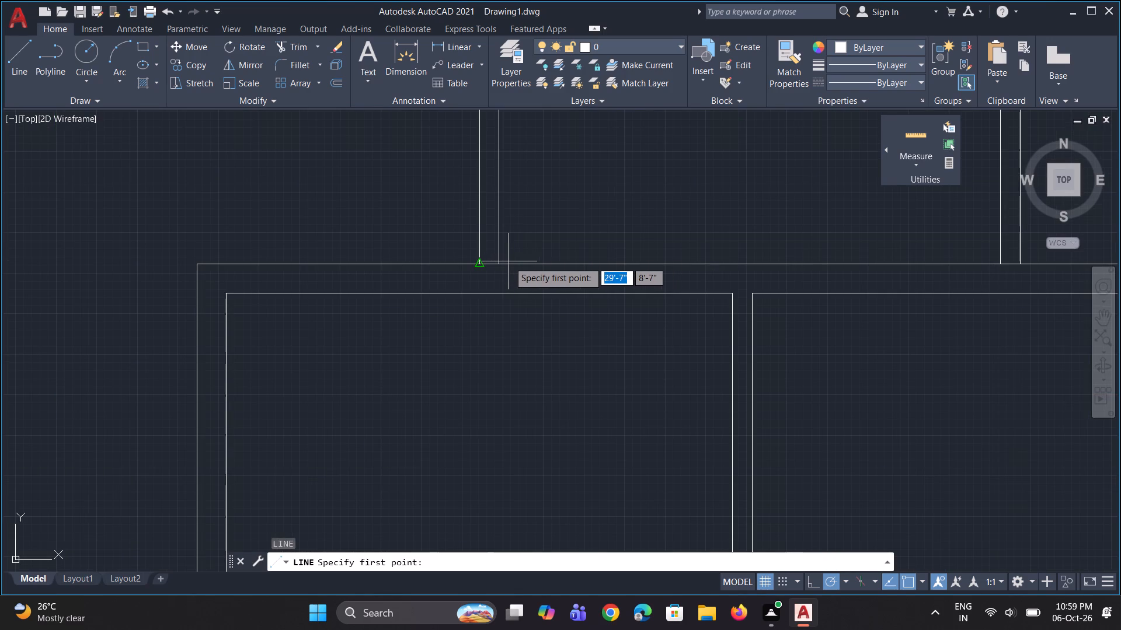
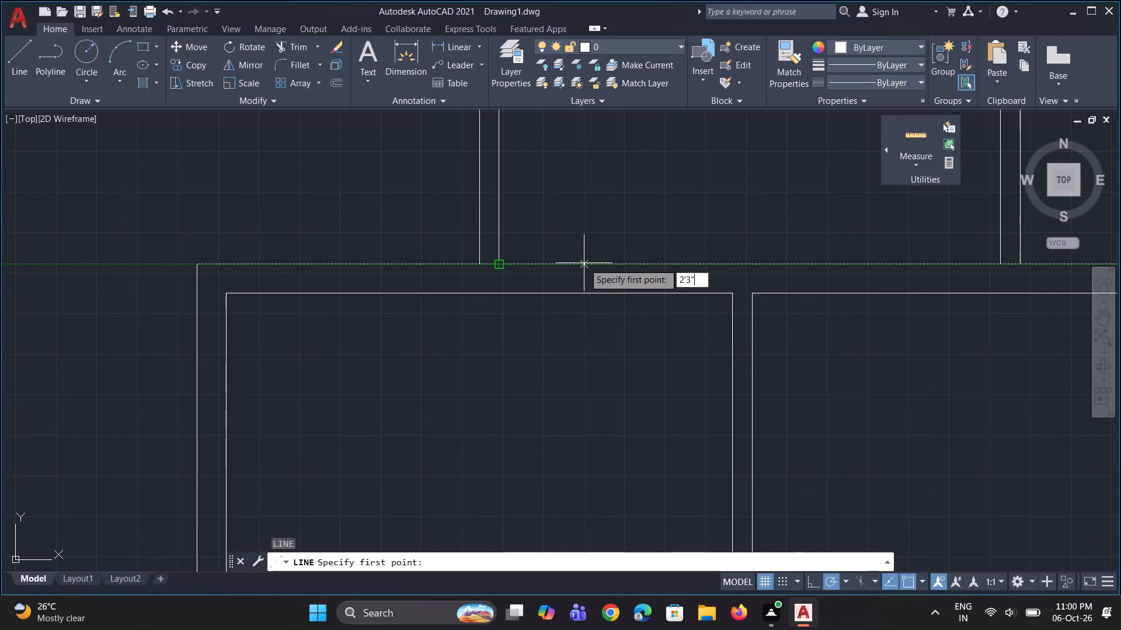
# Draw the jamb lines of a 2'3" opening across the horizontal wall, starting at the upper room's inner left wall corner.
pyautogui.press('Return')
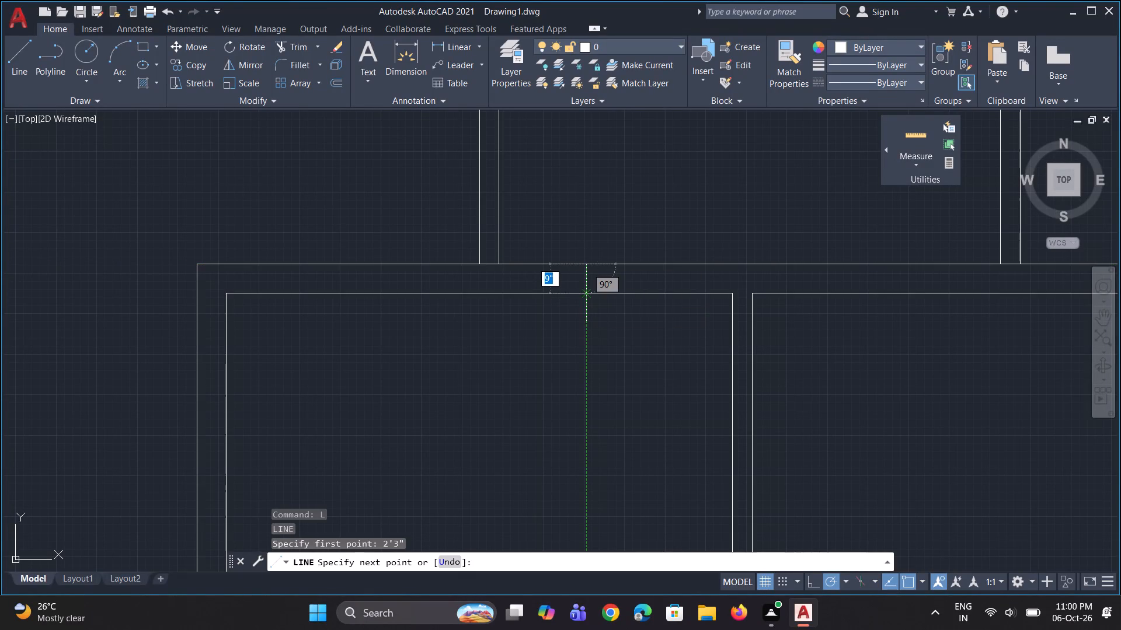
pyautogui.click(586, 293)
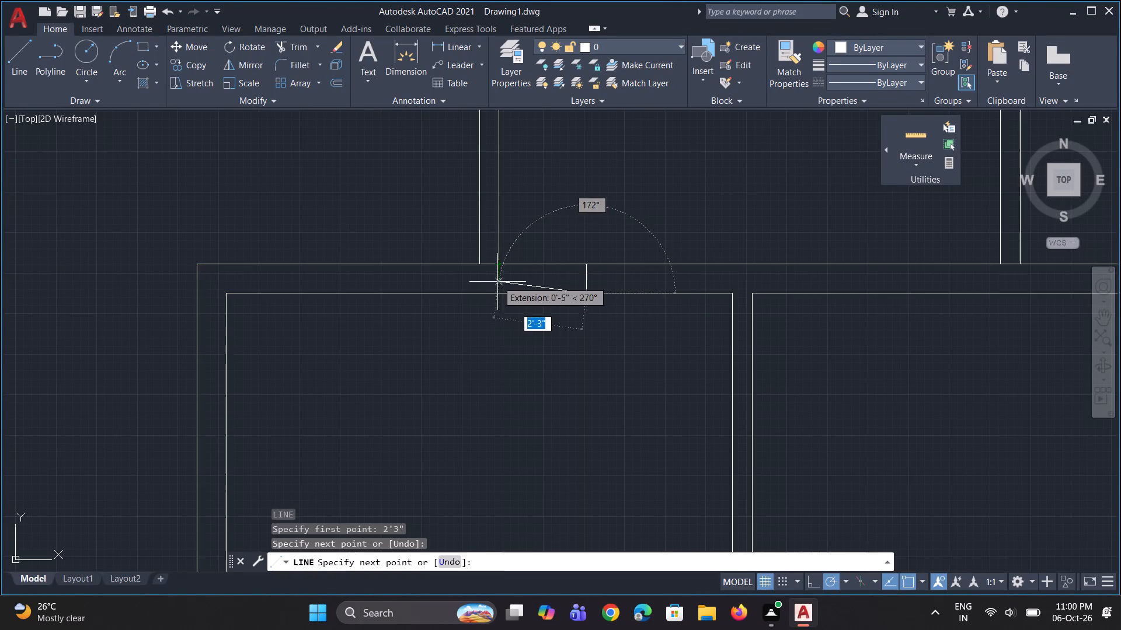
pyautogui.click(499, 293)
pyautogui.click(499, 264)
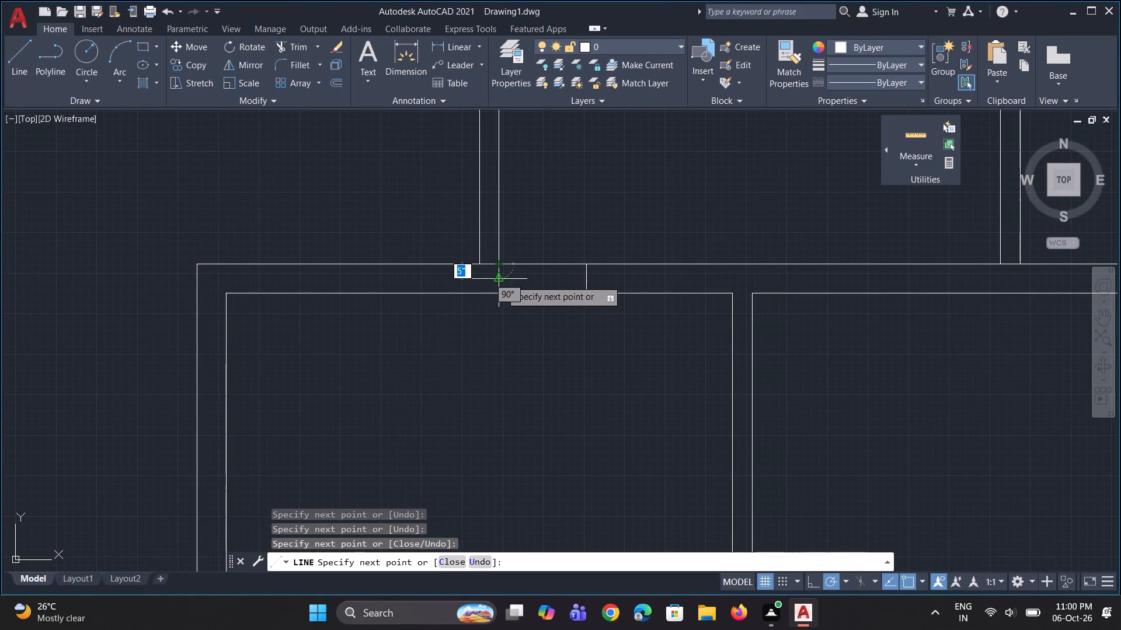
pyautogui.press('Escape')
# Trim both horizontal wall lines between the two jambs to cut the opening.
pyautogui.write('tr')
pyautogui.press('space')
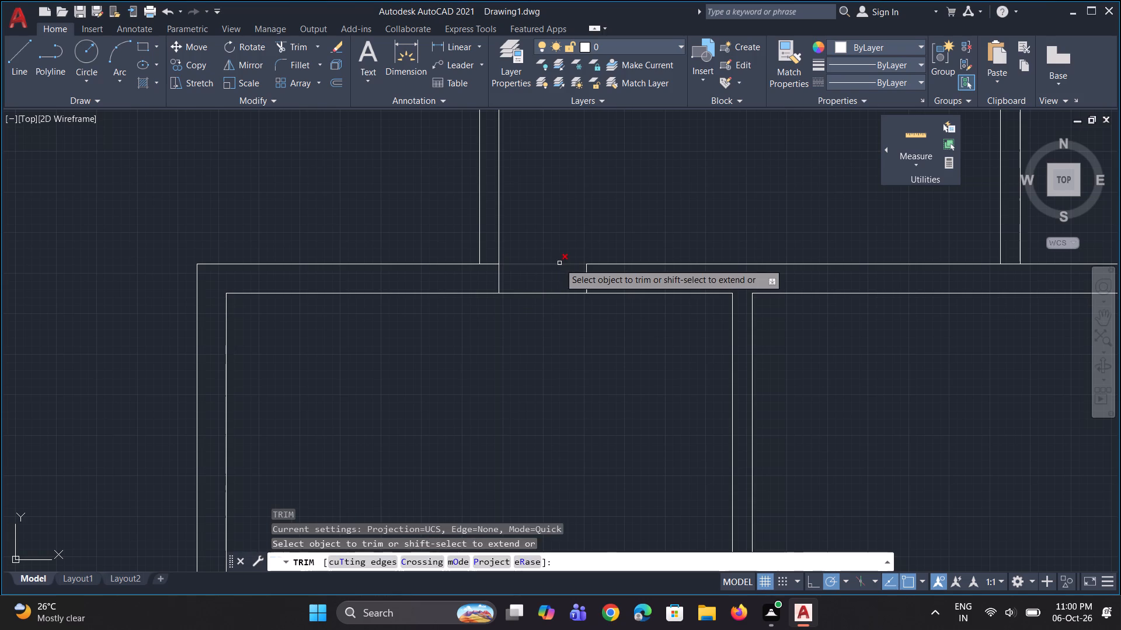
pyautogui.click(560, 261)
pyautogui.click(555, 295)
# Trim away both vertical lines of the upper room's right wall.
pyautogui.scroll(-3, 552, 296)
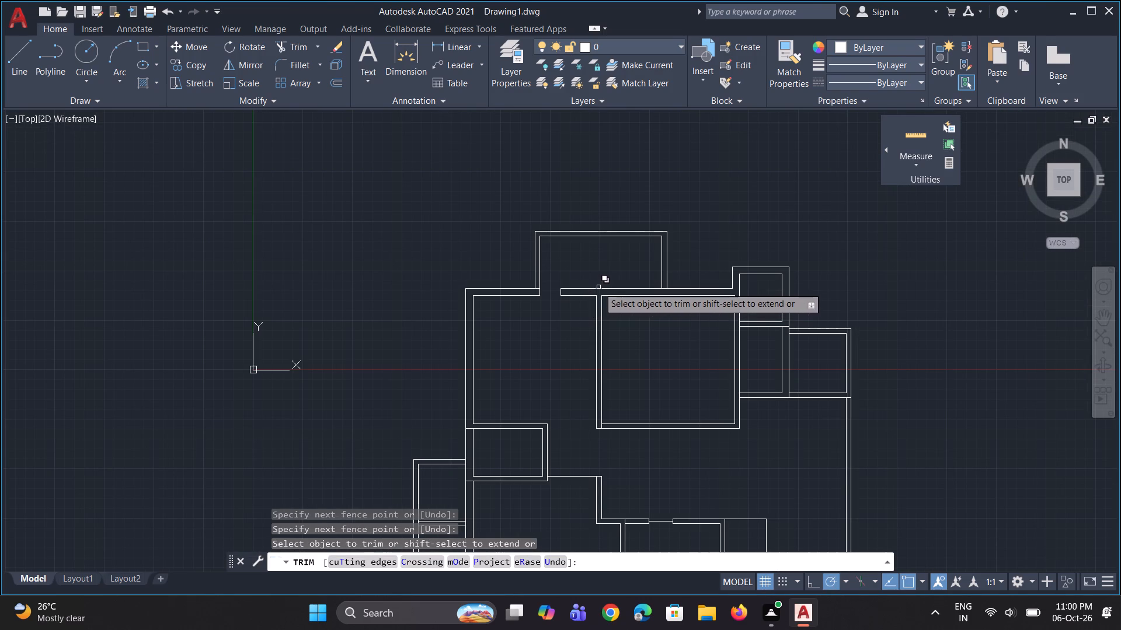
pyautogui.scroll(2, 624, 286)
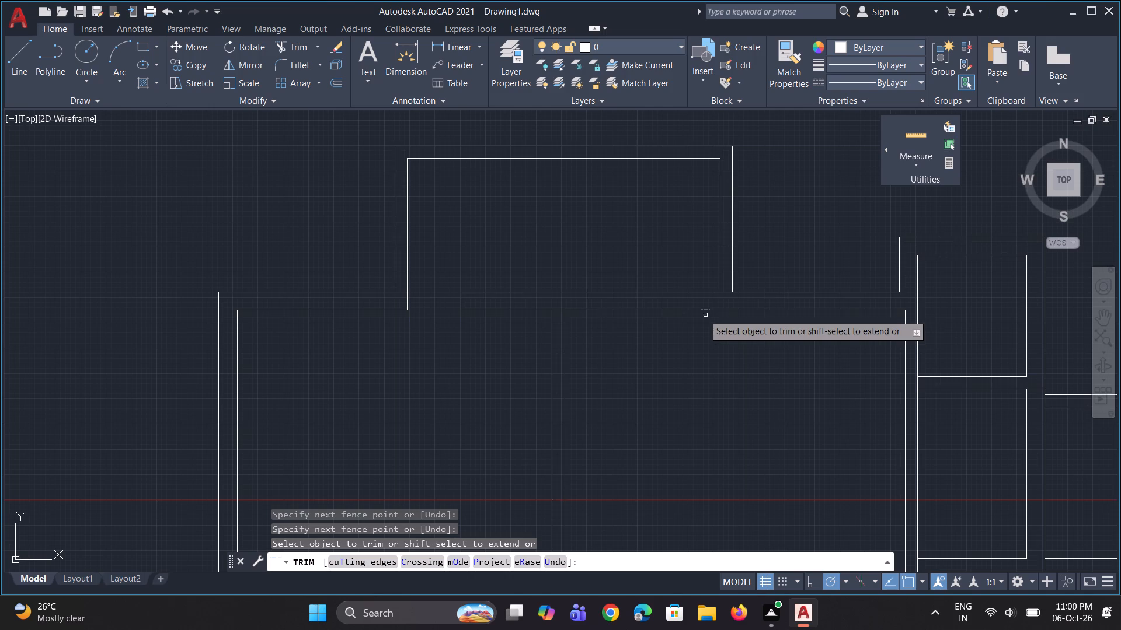
pyautogui.scroll(-2, 699, 314)
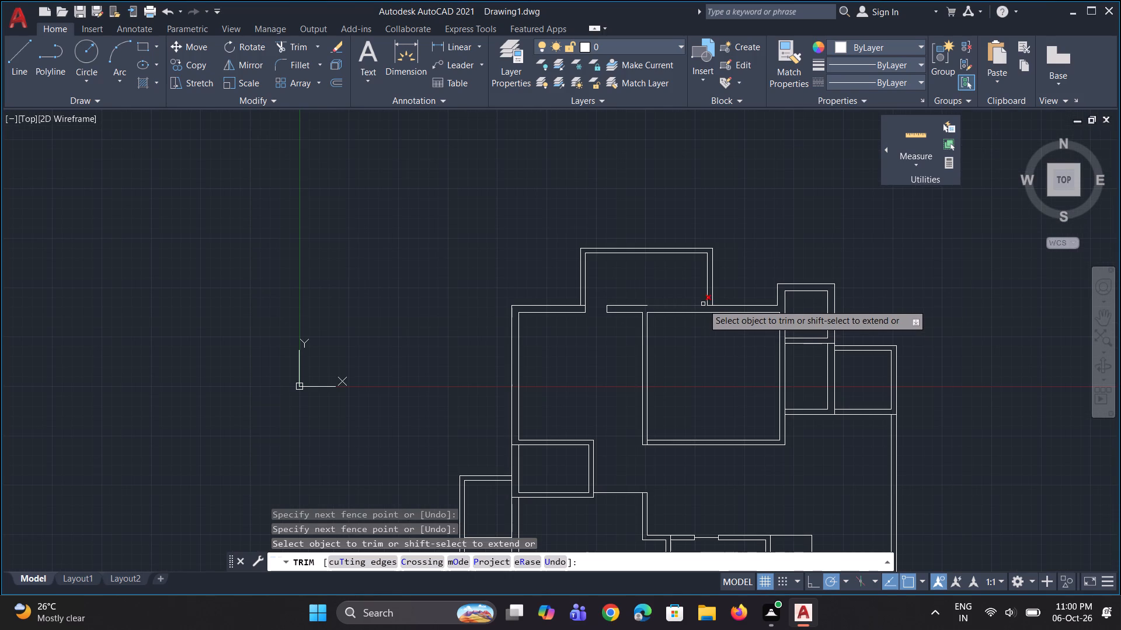
pyautogui.scroll(1, 681, 305)
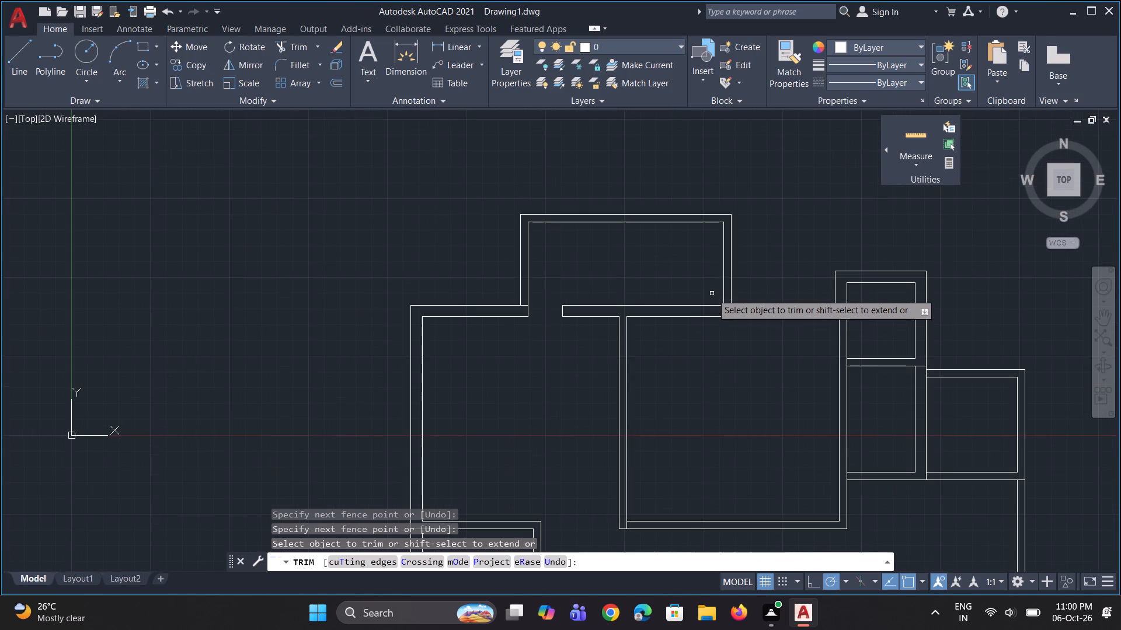
pyautogui.click(725, 290)
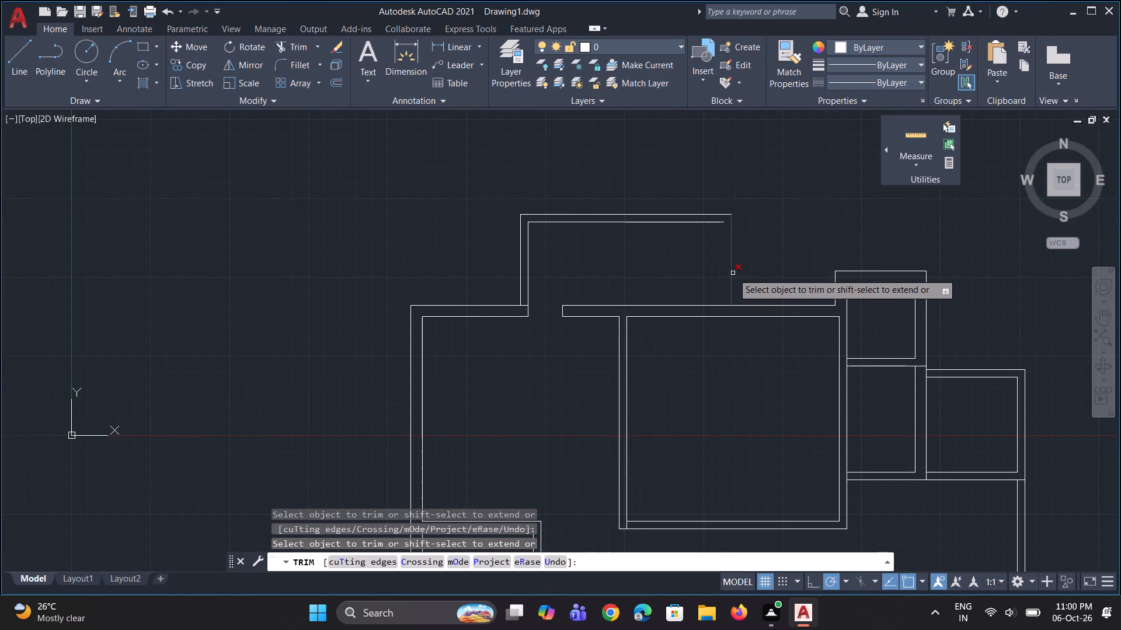
pyautogui.click(733, 273)
pyautogui.press('Escape')
# Draw a line extending the upper room's outer top wall about 6'-11" rightward, then about 3'-9" down to the small room's corner.
pyautogui.press('l')
pyautogui.press('space')
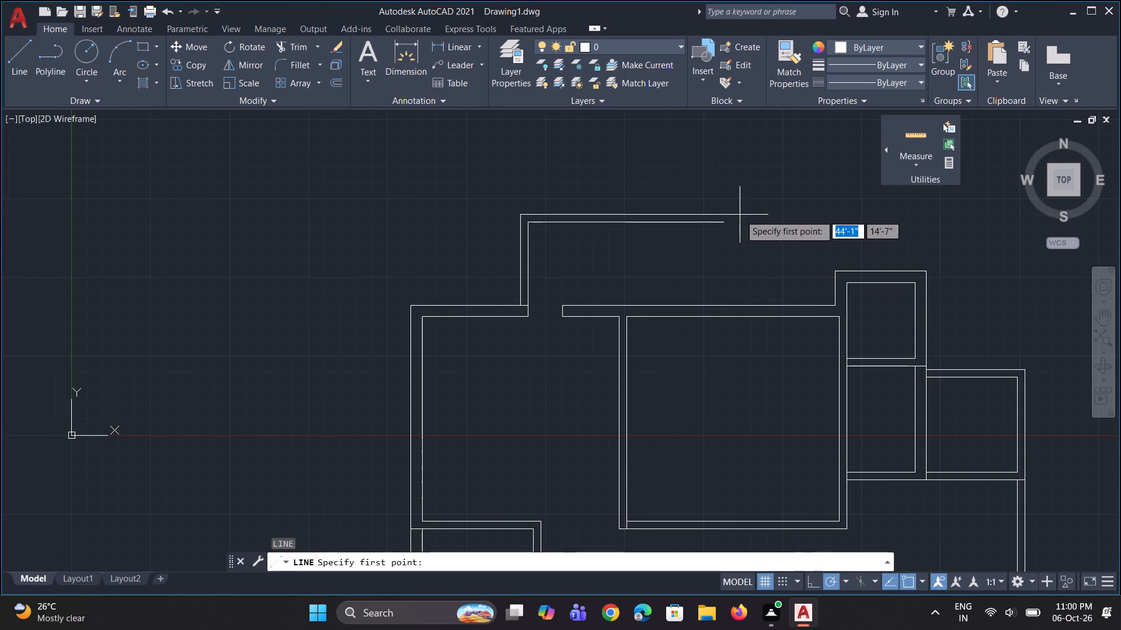
pyautogui.click(735, 211)
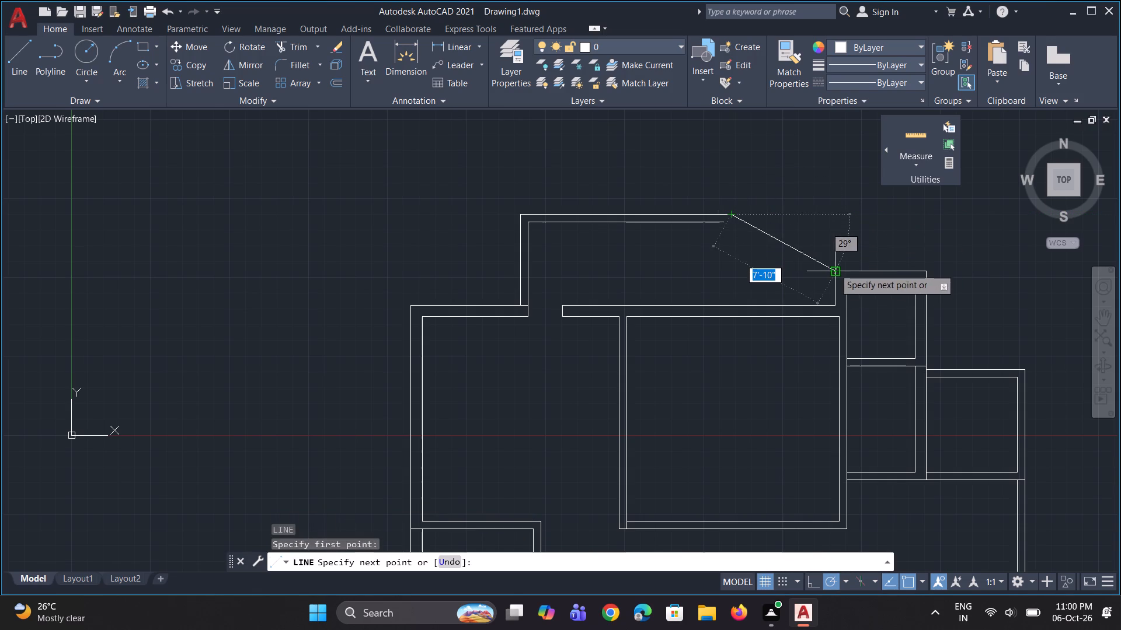
pyautogui.click(834, 214)
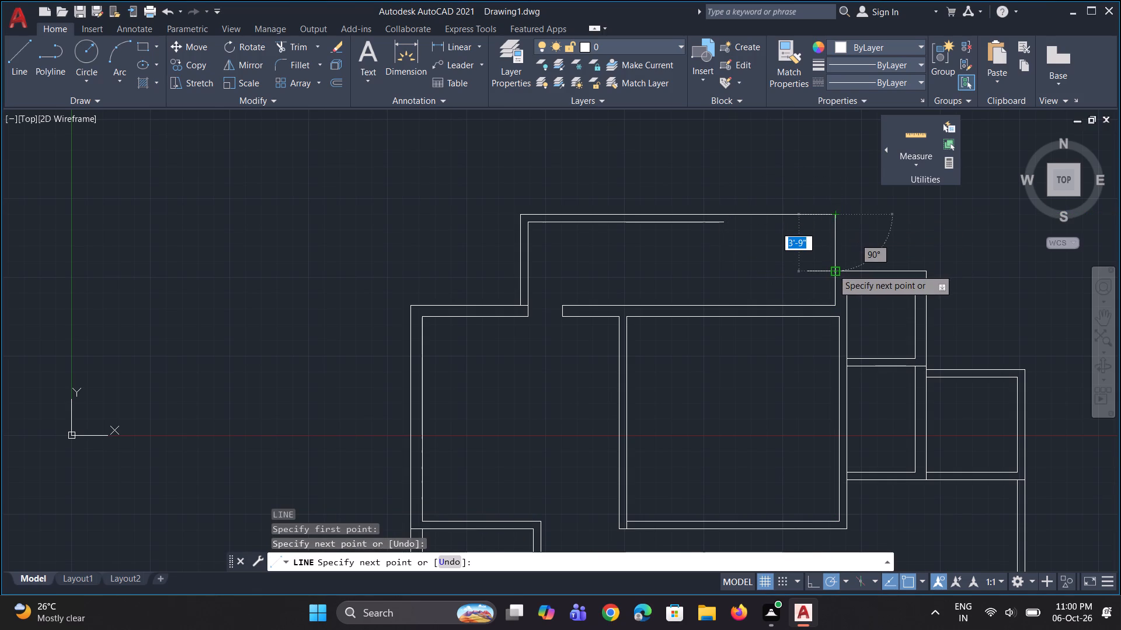
pyautogui.click(833, 269)
pyautogui.press('Escape')
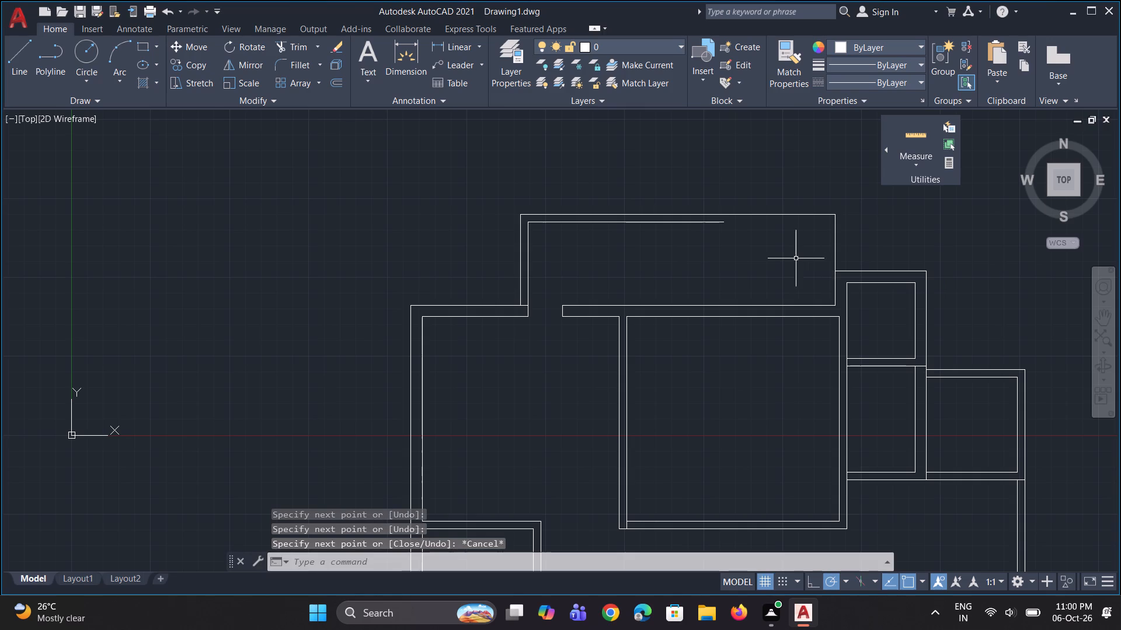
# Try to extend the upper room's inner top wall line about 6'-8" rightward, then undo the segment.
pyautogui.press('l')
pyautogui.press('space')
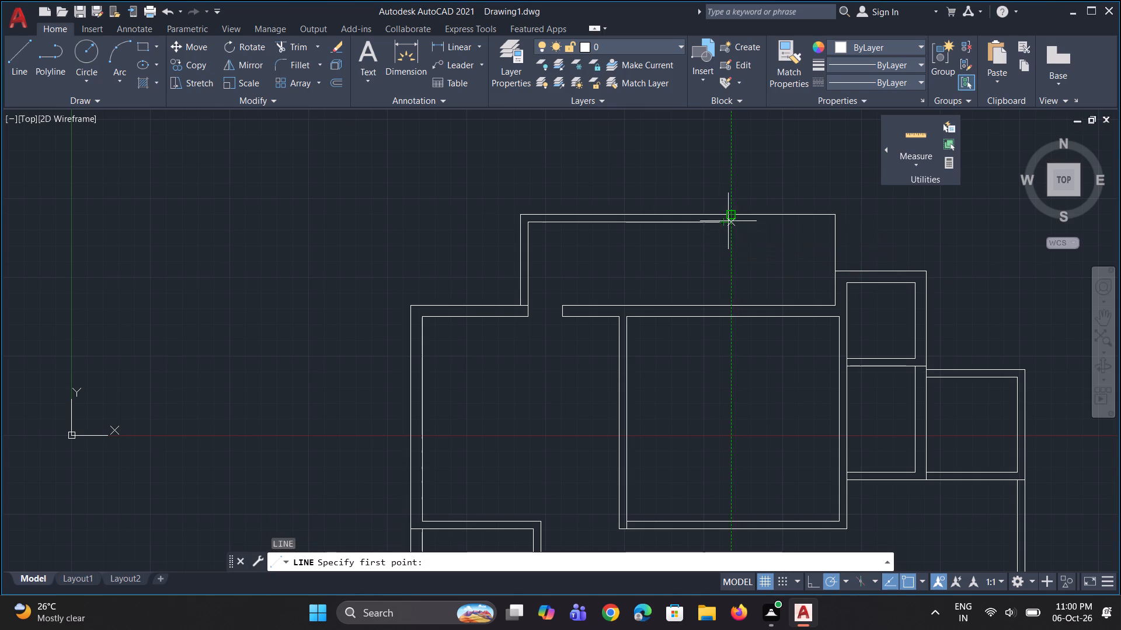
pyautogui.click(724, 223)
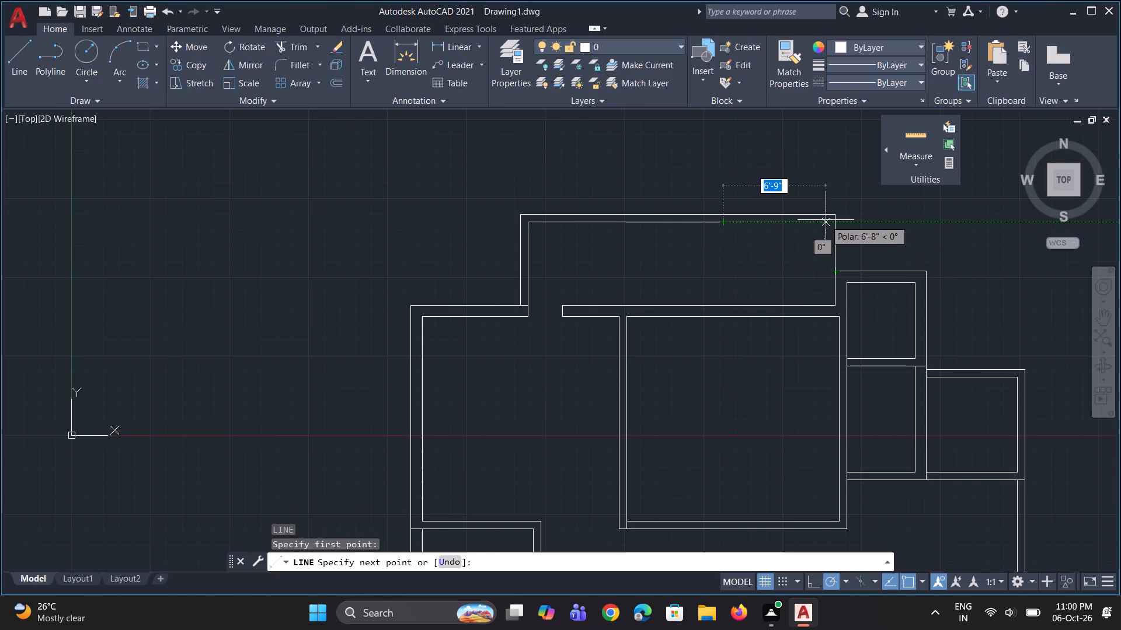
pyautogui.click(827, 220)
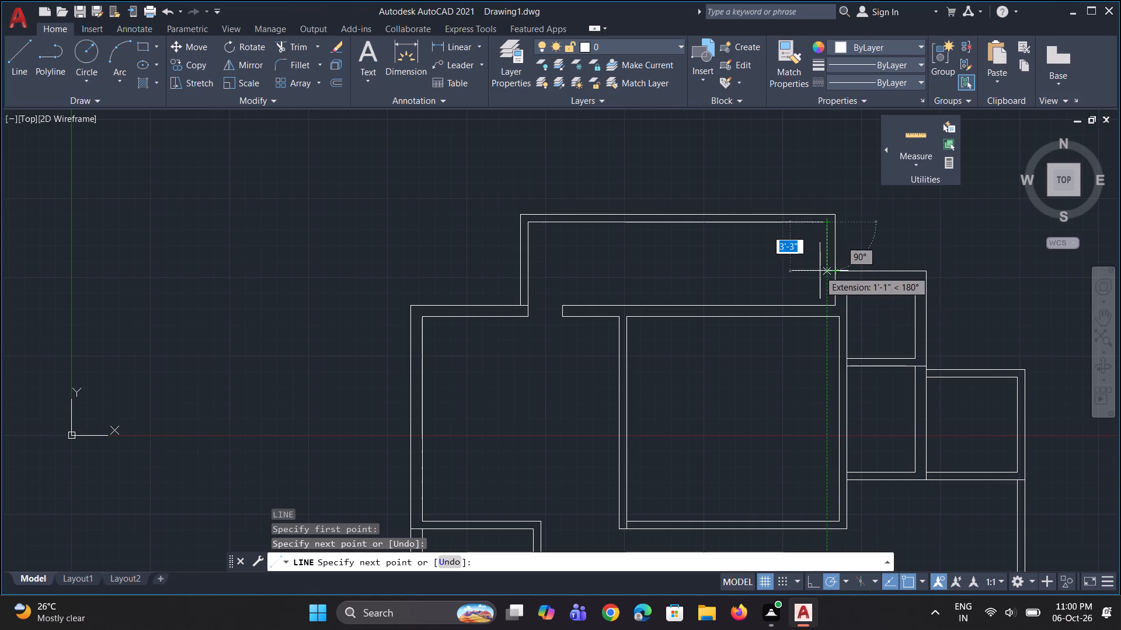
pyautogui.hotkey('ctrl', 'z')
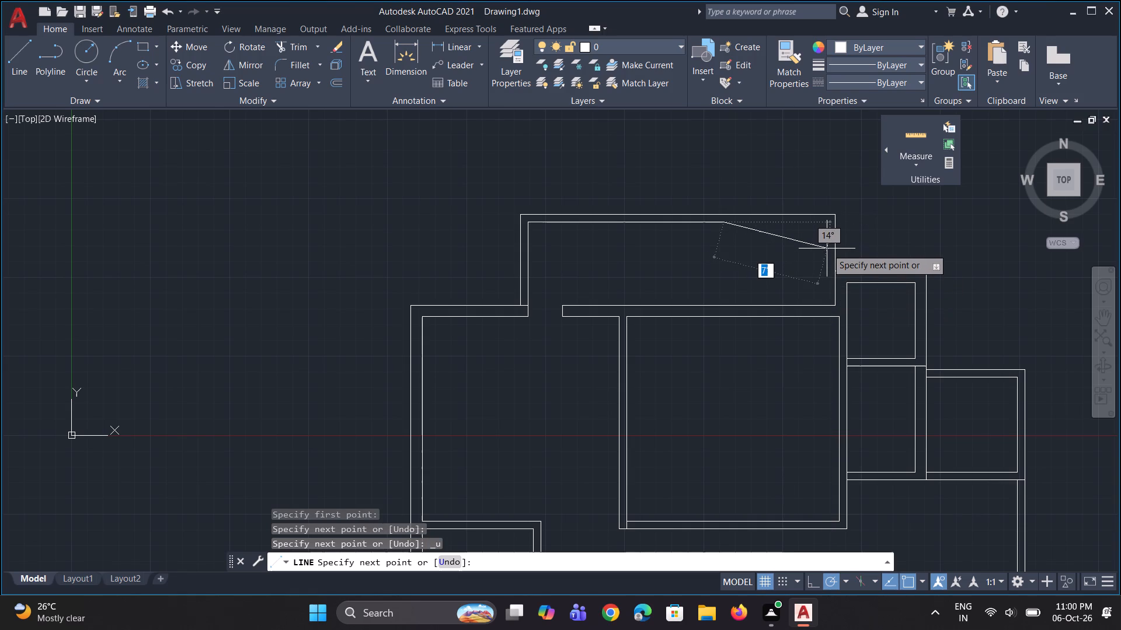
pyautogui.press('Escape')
# Delete the vertical line connecting the extended outer top wall to the small room's corner.
pyautogui.click(834, 247)
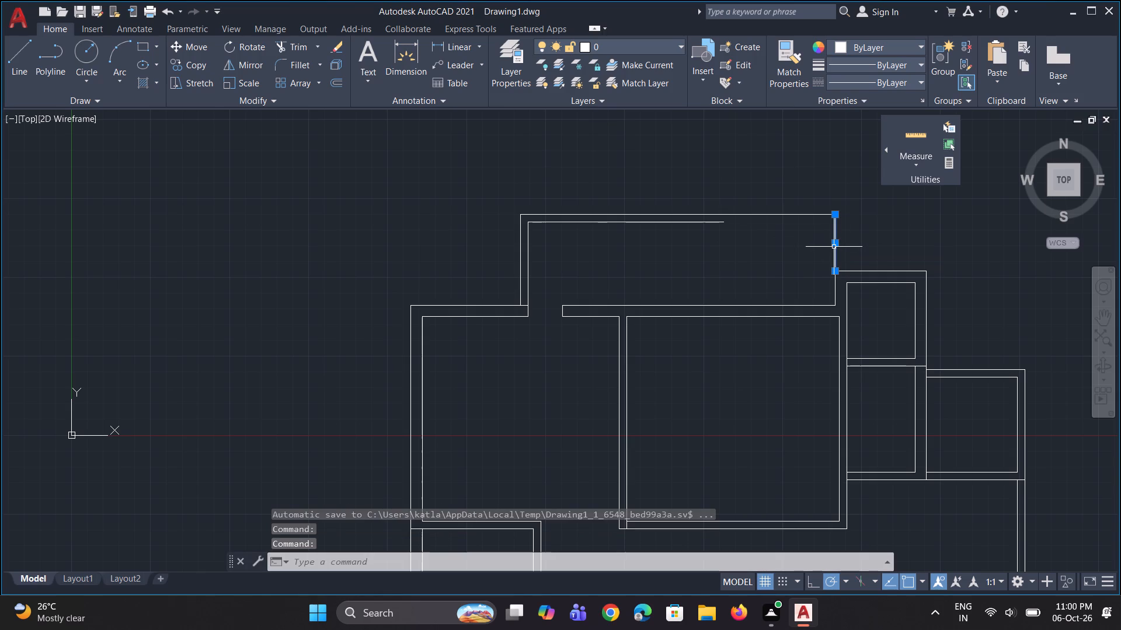
pyautogui.press('Delete')
# Draw a line extending the inner top wall about 7'-5" rightward, then down to the small room's upper-left corner.
pyautogui.scroll(1, 831, 236)
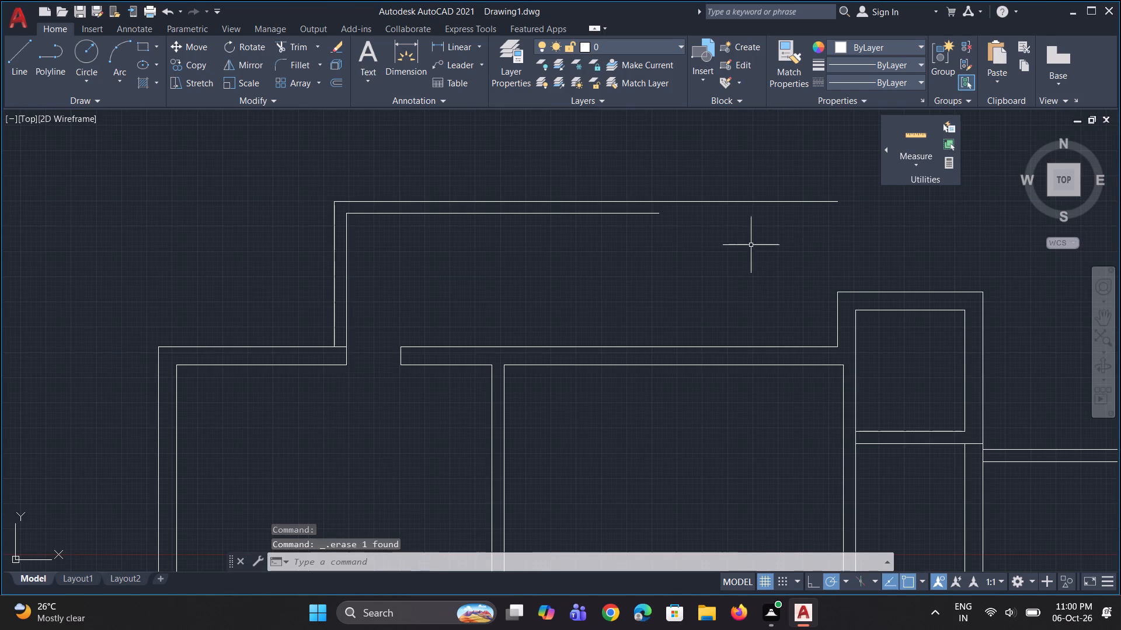
pyautogui.write('l')
pyautogui.press('space')
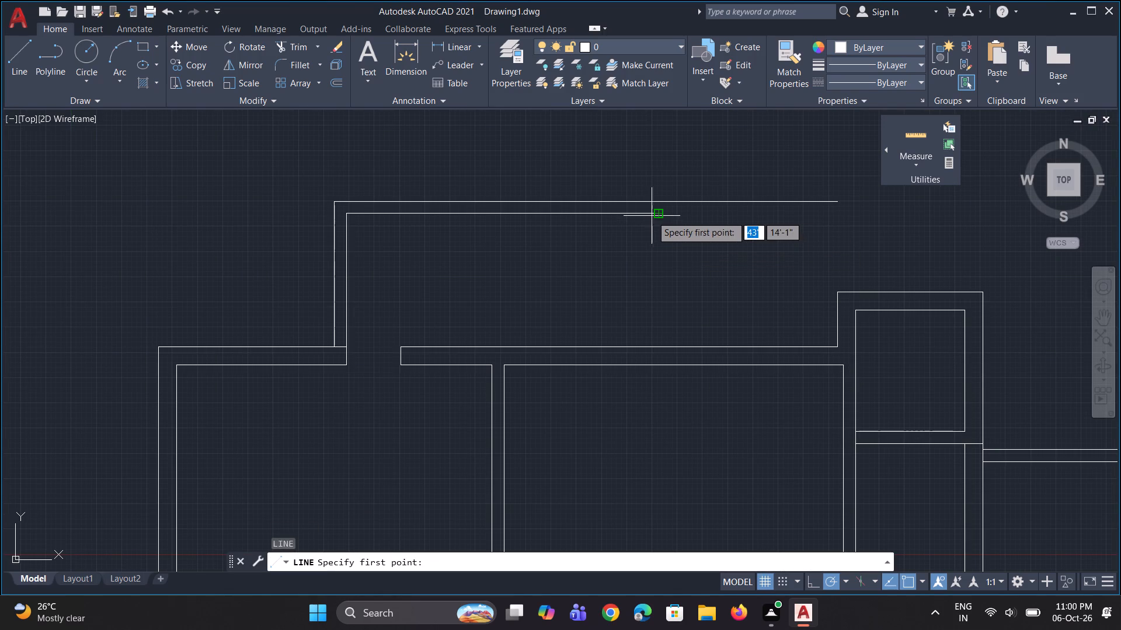
pyautogui.click(659, 215)
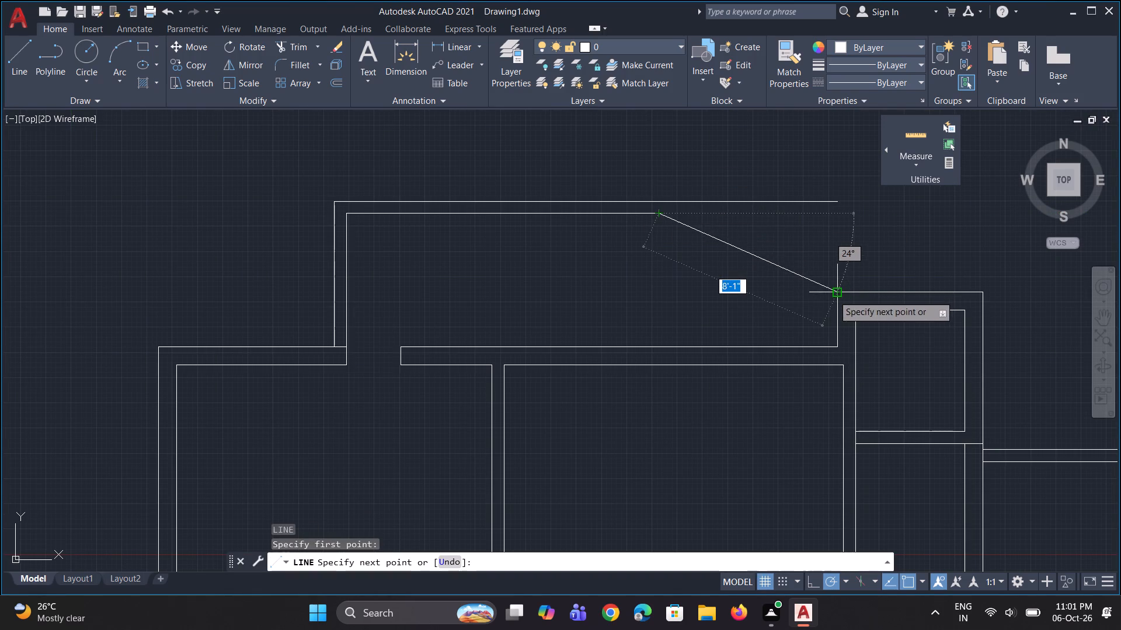
pyautogui.click(838, 213)
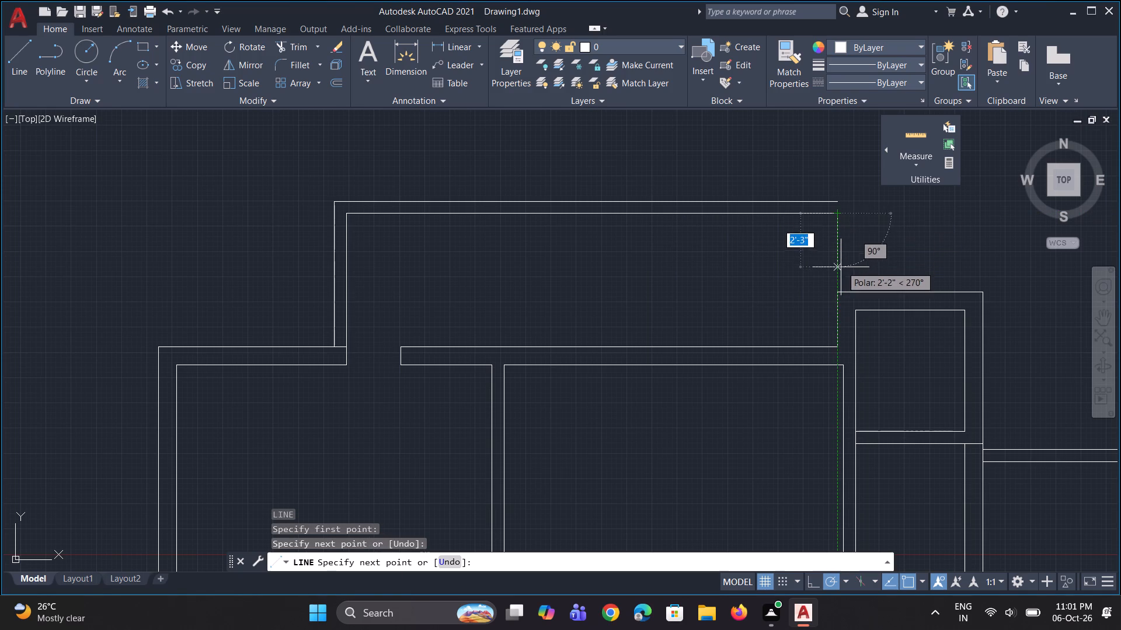
pyautogui.click(837, 289)
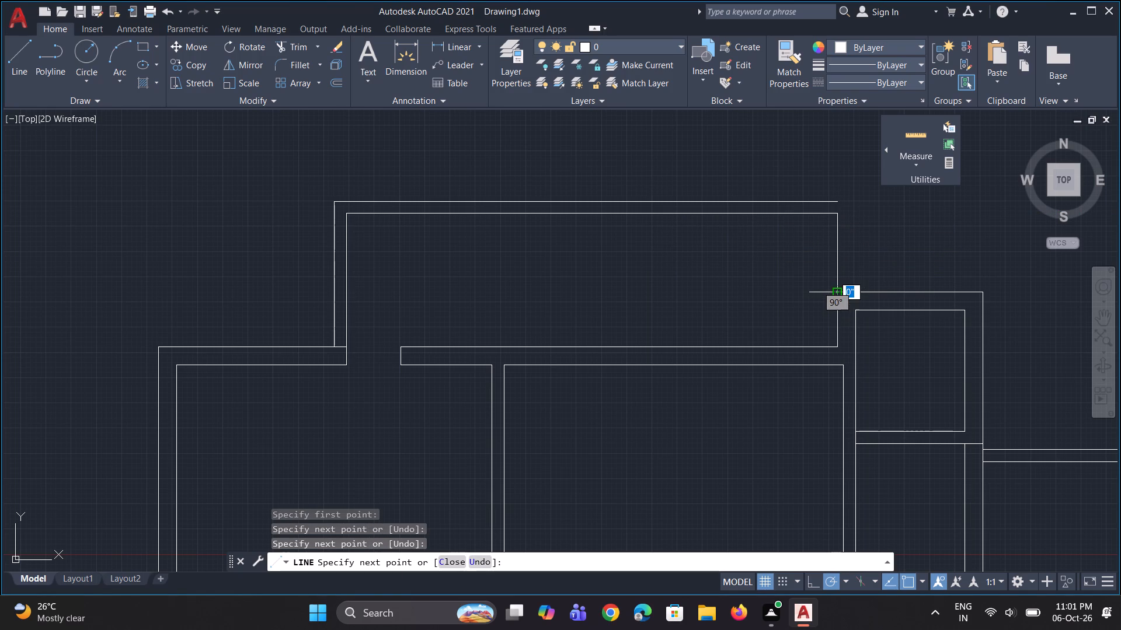
pyautogui.press('Escape')
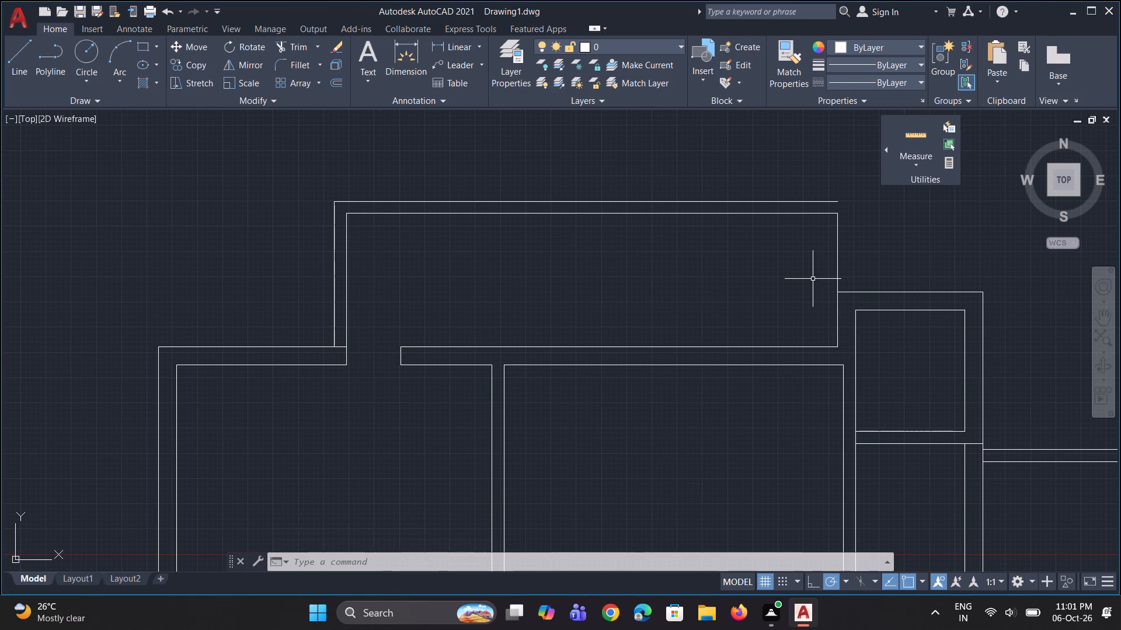
# Offset the new vertical wall line 6" to the right, outside the upper room.
pyautogui.press('o')
pyautogui.press('space')
pyautogui.write('6"')
pyautogui.press('Return')
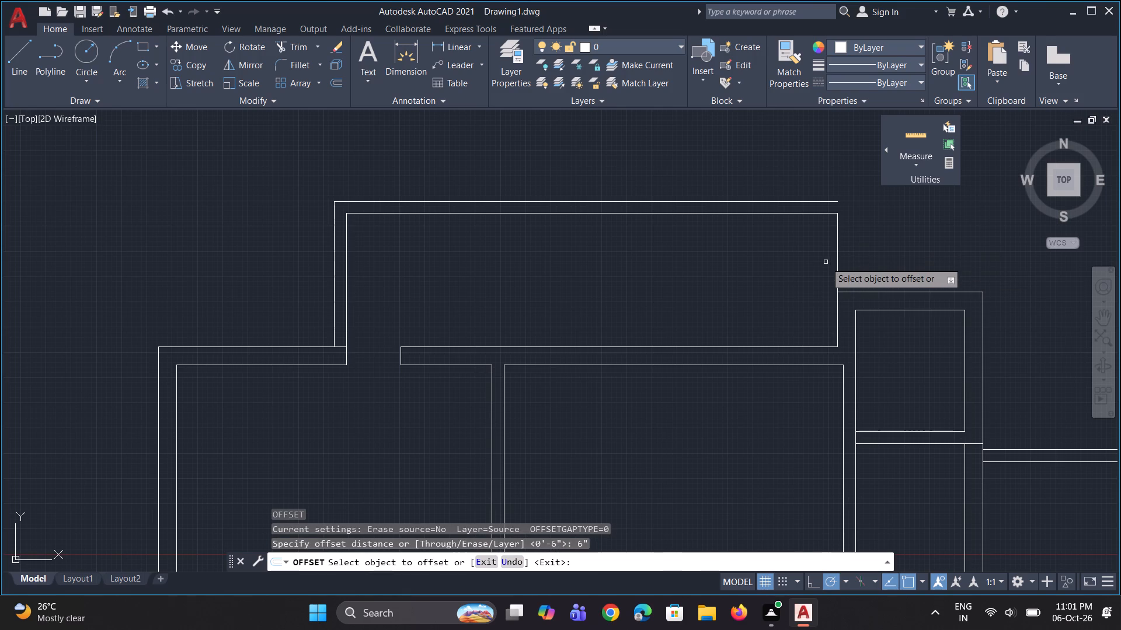
pyautogui.click(841, 258)
pyautogui.click(837, 258)
pyautogui.click(851, 264)
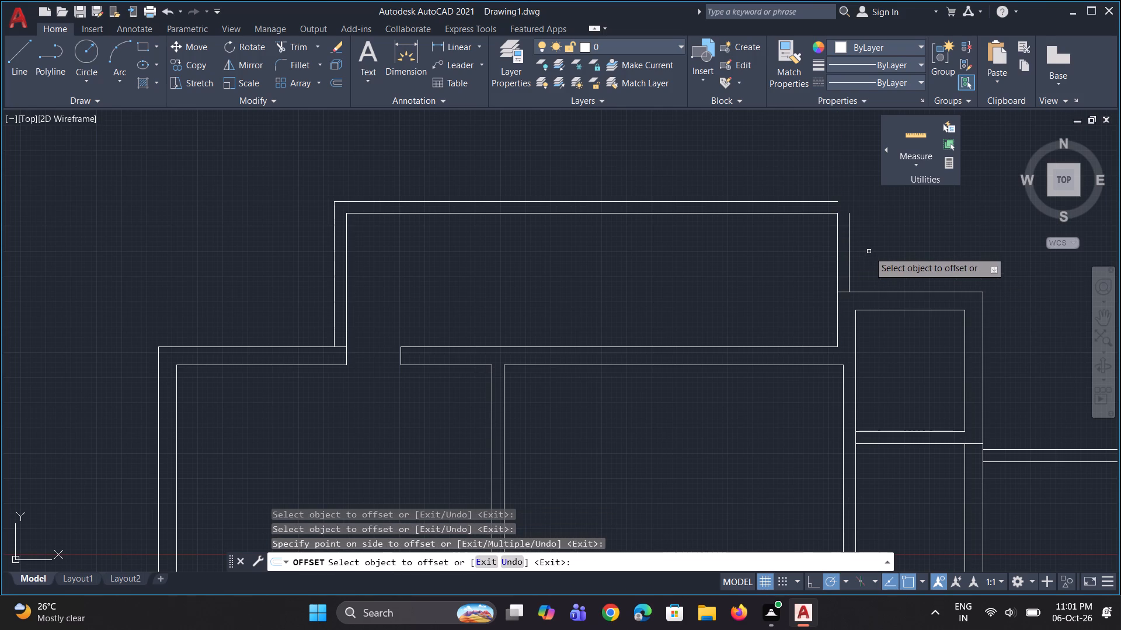
pyautogui.press('Escape')
# Draw lines closing the outer corner, from the offset line's top end up to outer wall level and across to the outer top wall's end.
pyautogui.press('l')
pyautogui.press('space')
pyautogui.scroll(2, 866, 233)
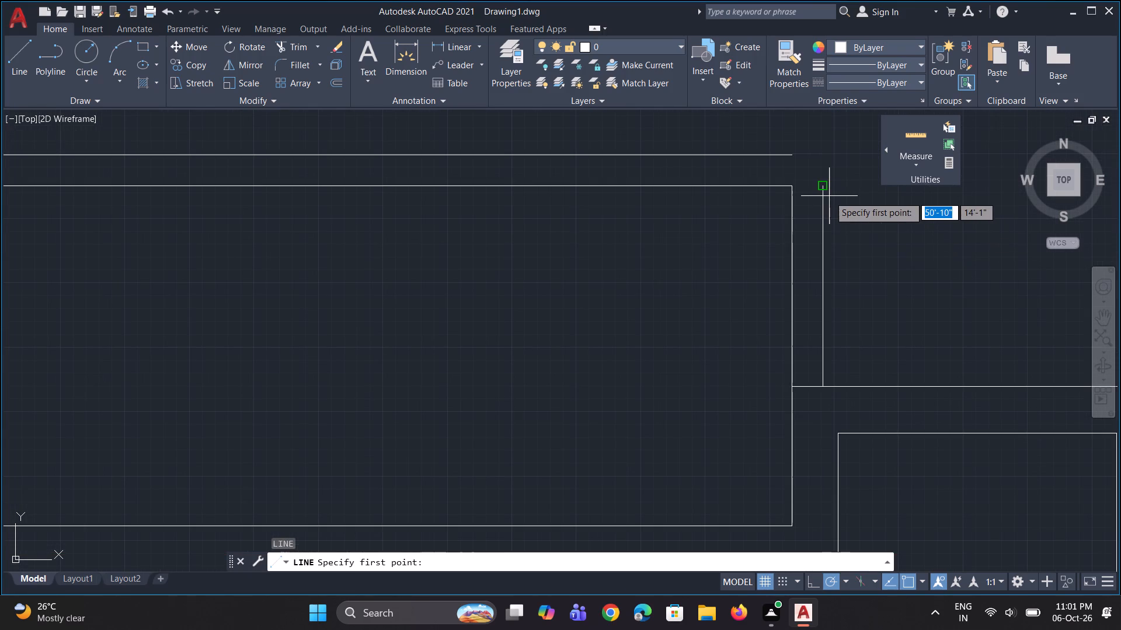
pyautogui.click(824, 192)
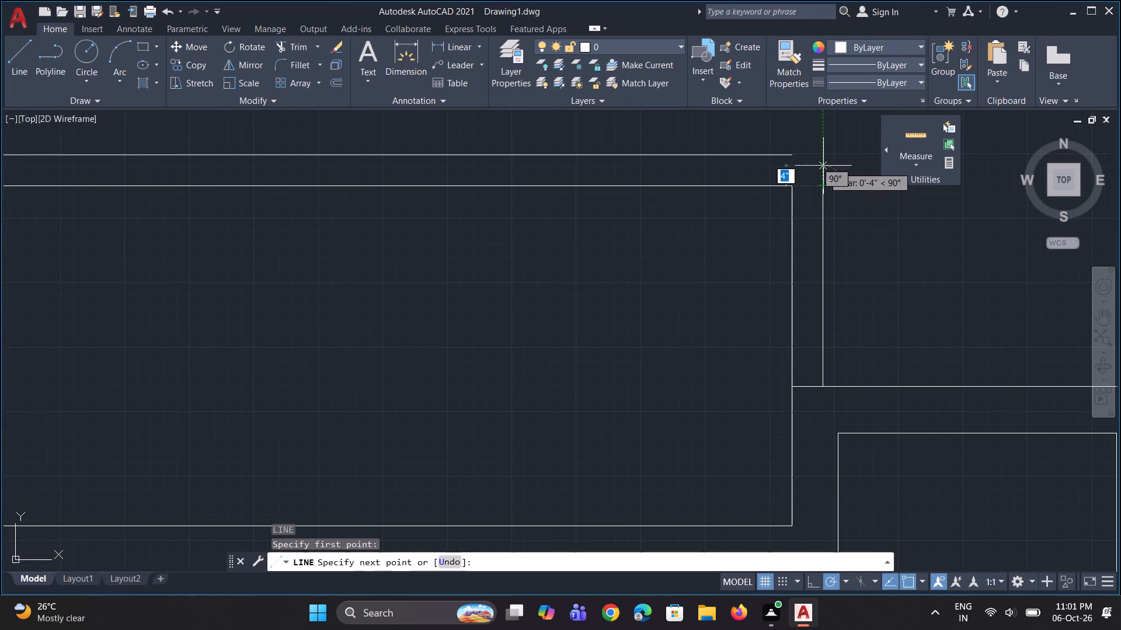
pyautogui.click(824, 156)
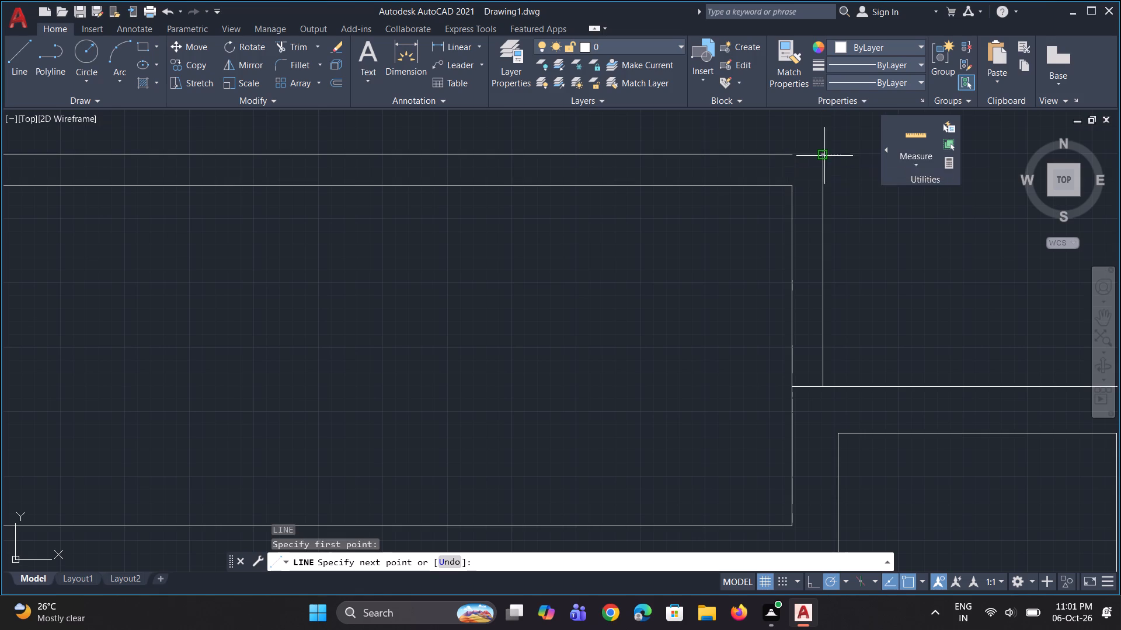
pyautogui.click(793, 155)
pyautogui.press('space')
# Draw two door jamb lines about 2'-8" apart across the wall between the upper room and the large central room.
pyautogui.scroll(-2, 732, 218)
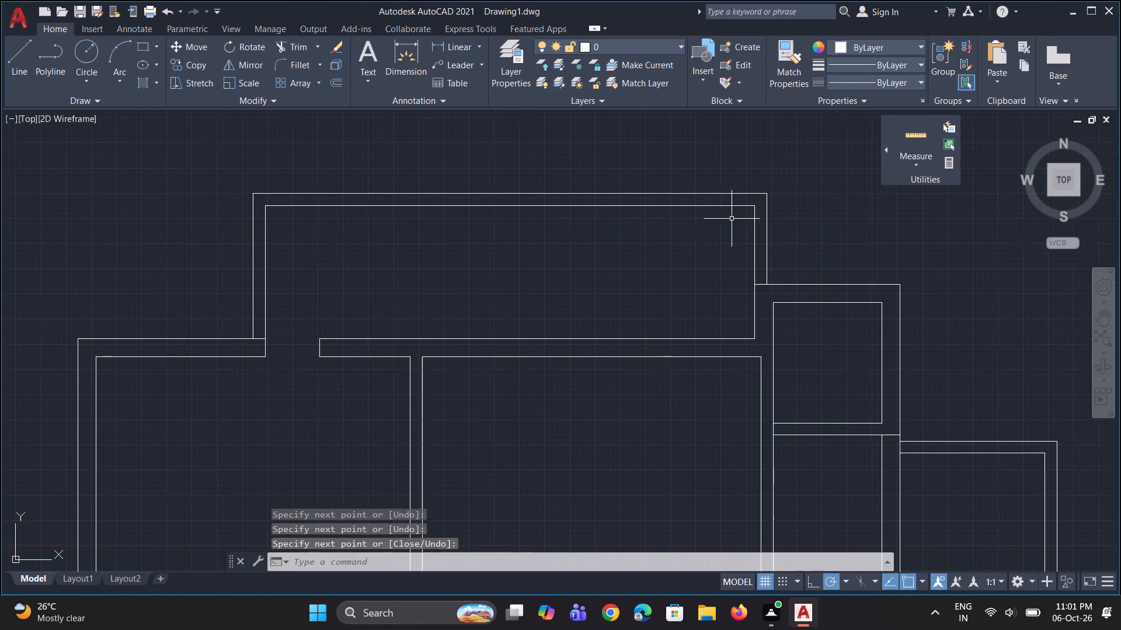
pyautogui.scroll(-1, 611, 238)
pyautogui.scroll(2, 535, 266)
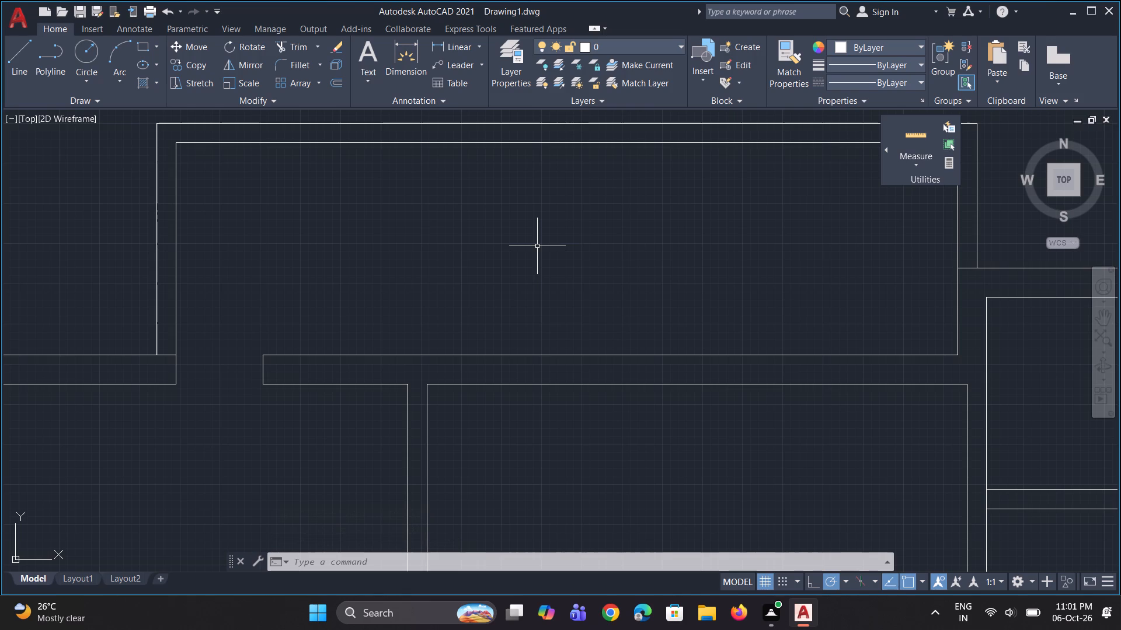
pyautogui.scroll(-4, 548, 240)
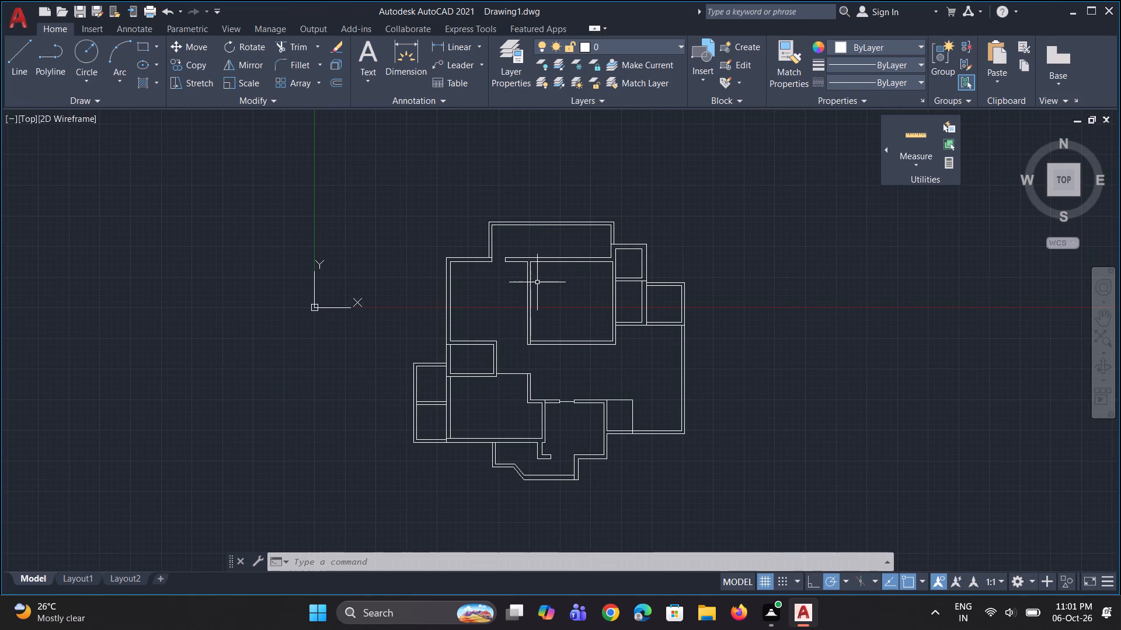
pyautogui.scroll(1, 531, 308)
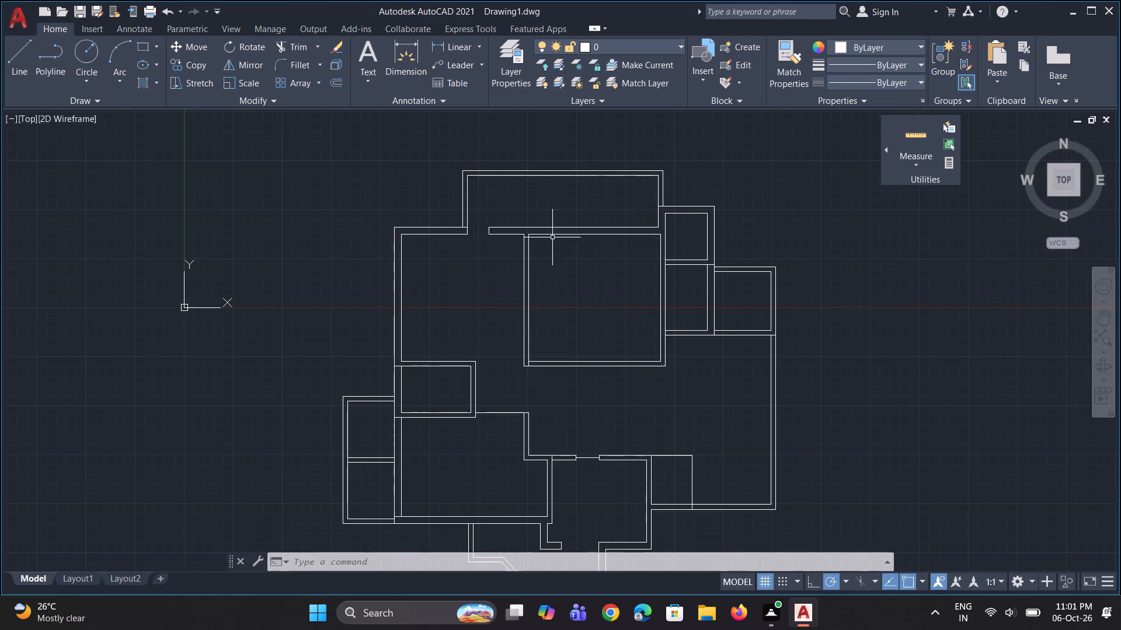
pyautogui.scroll(1, 552, 237)
pyautogui.press('l')
pyautogui.press('space')
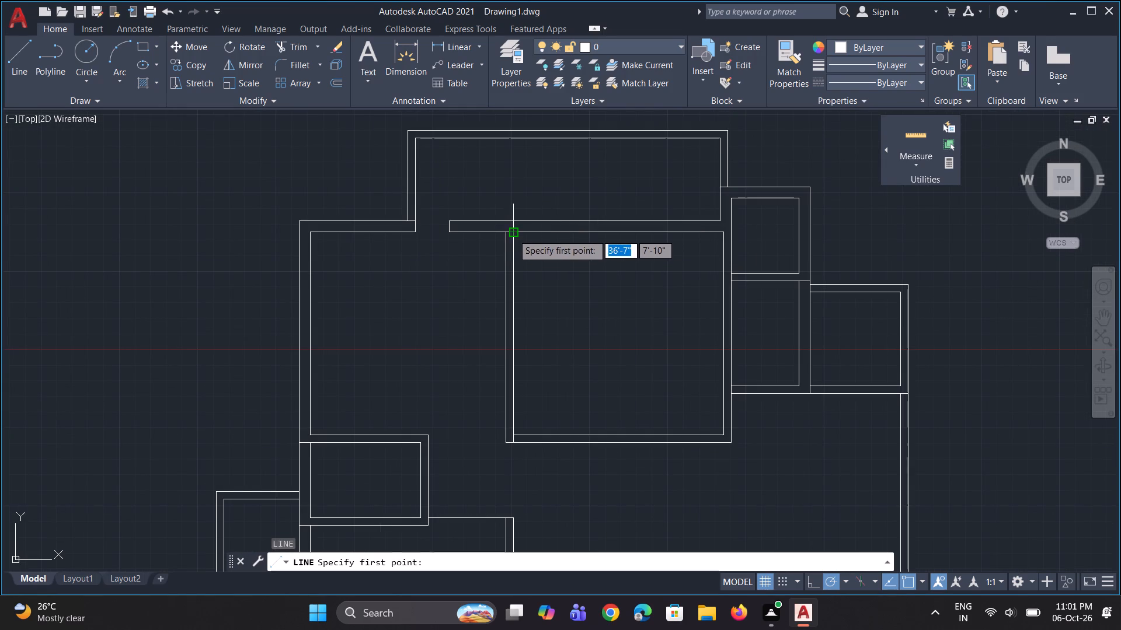
pyautogui.click(555, 233)
pyautogui.click(557, 219)
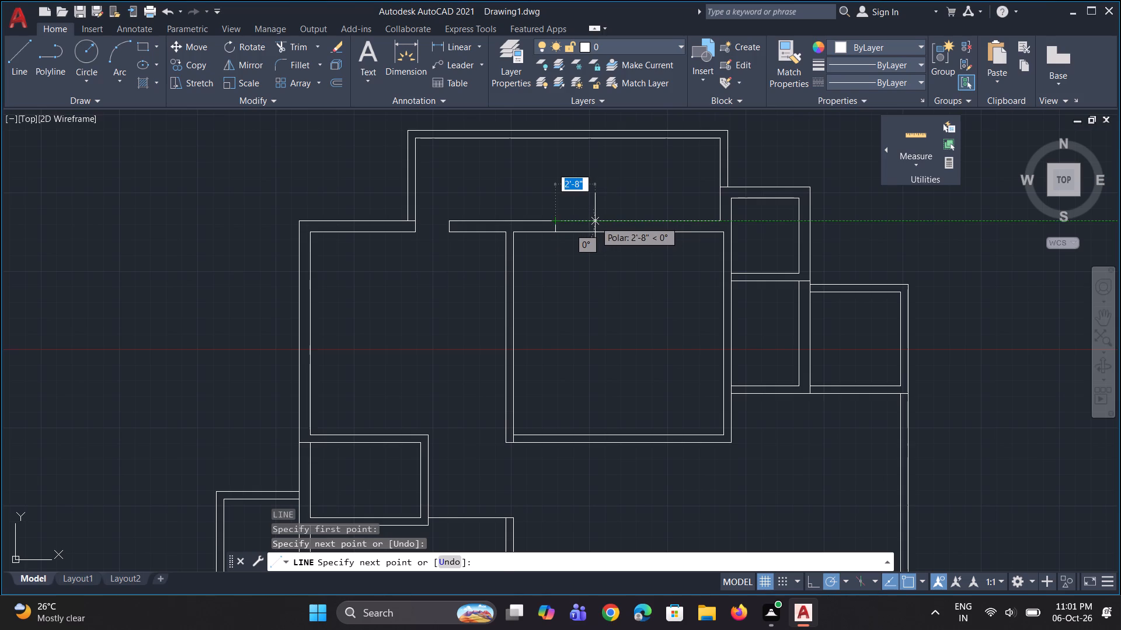
pyautogui.click(595, 221)
pyautogui.click(595, 232)
pyautogui.press('Escape')
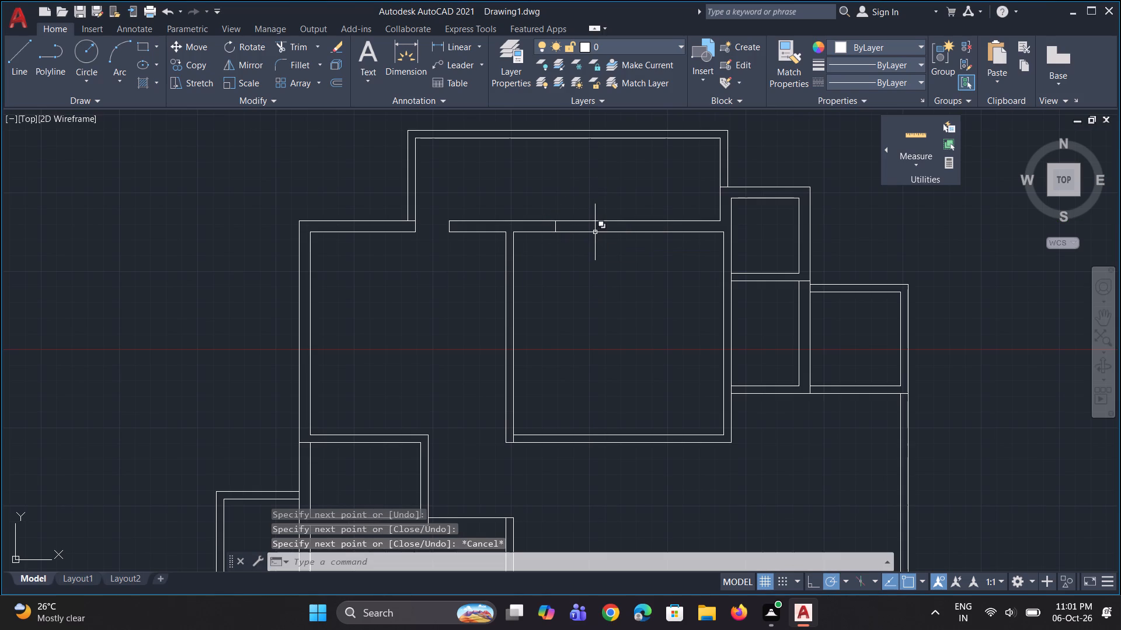
# Trim both wall lines between the two jambs to open the doorway from the upper room into the central room.
pyautogui.write('tr')
pyautogui.press('space')
pyautogui.click(581, 222)
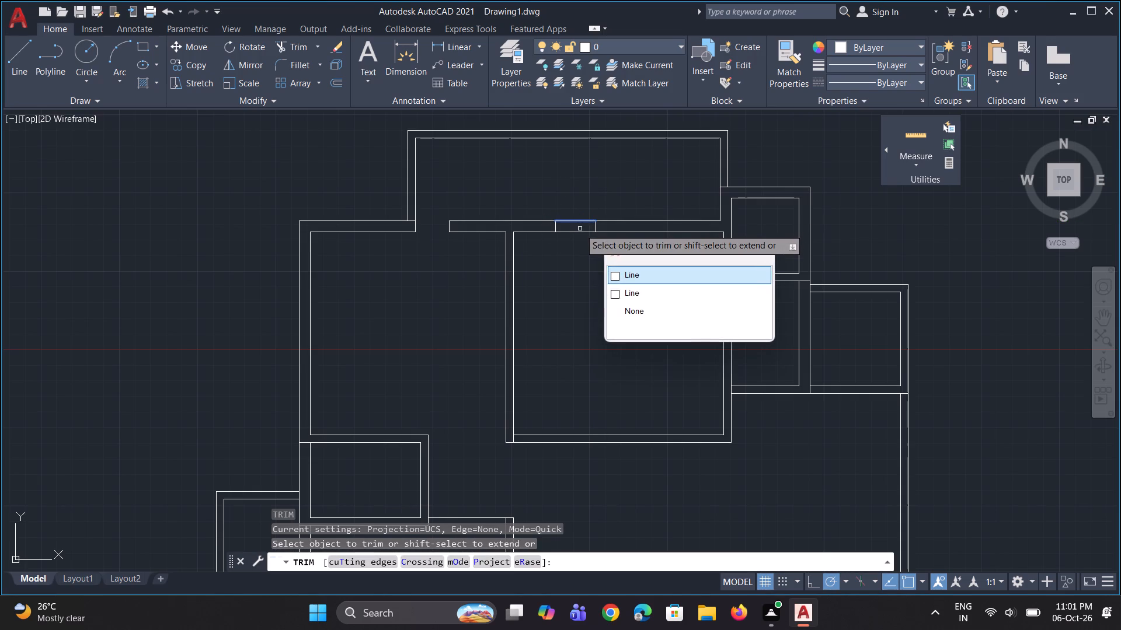
pyautogui.click(612, 275)
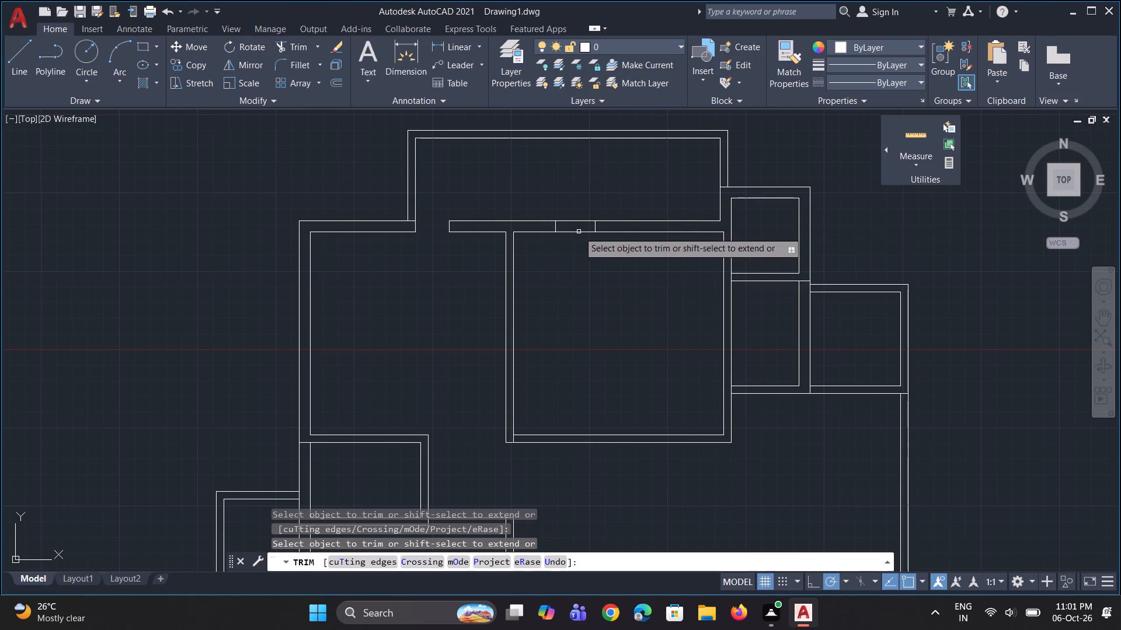
pyautogui.click(574, 222)
pyautogui.click(574, 230)
pyautogui.scroll(-3, 577, 240)
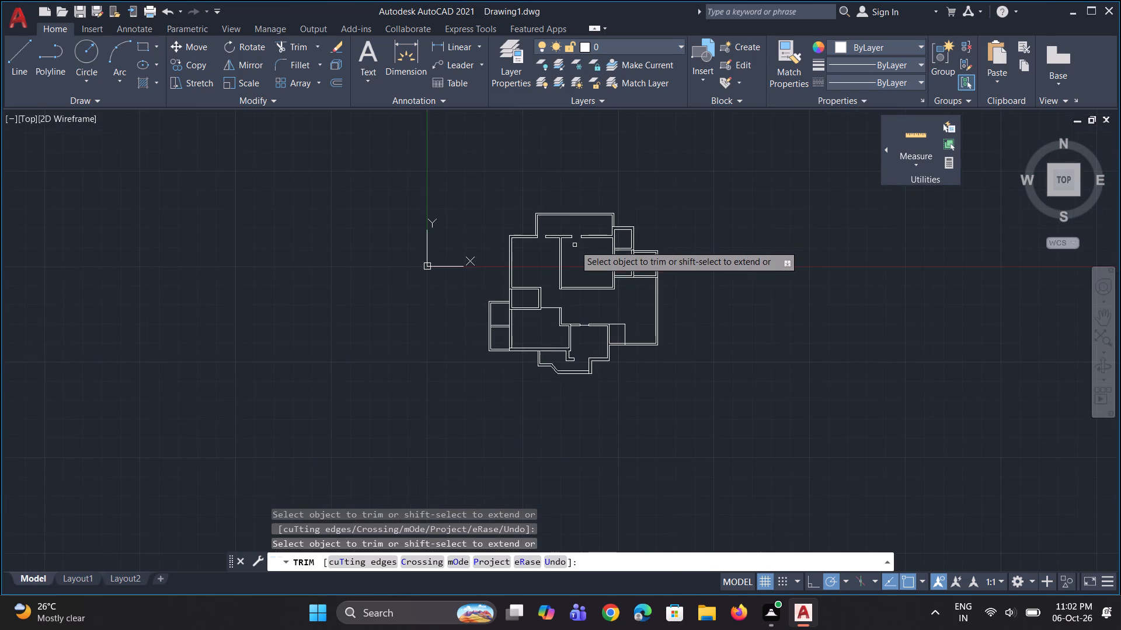
pyautogui.scroll(2, 575, 245)
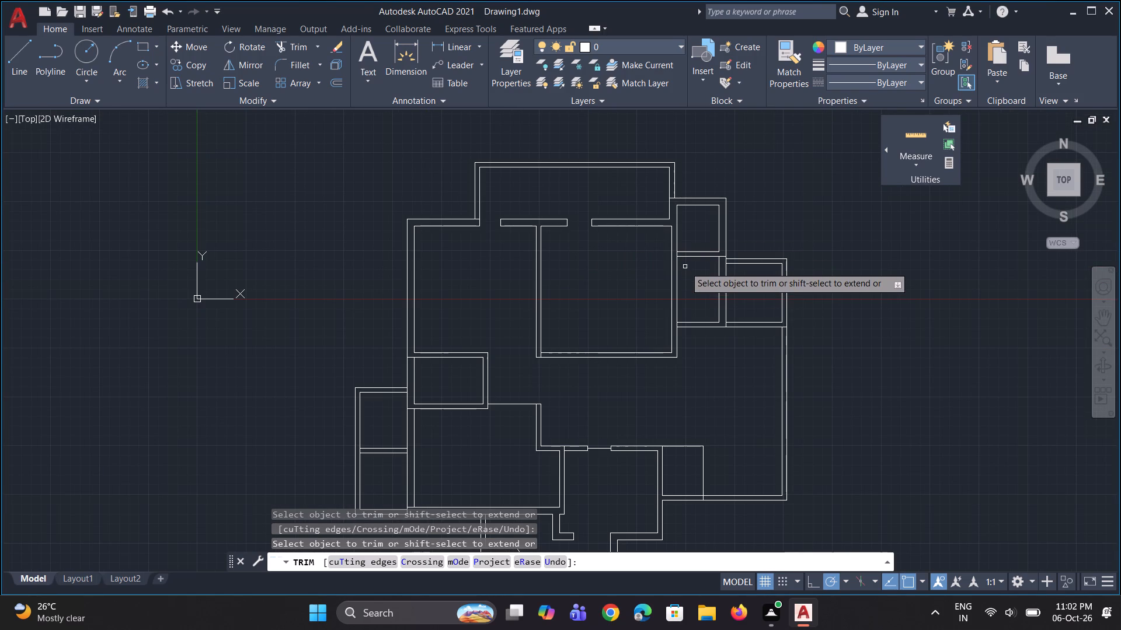
pyautogui.scroll(2, 690, 251)
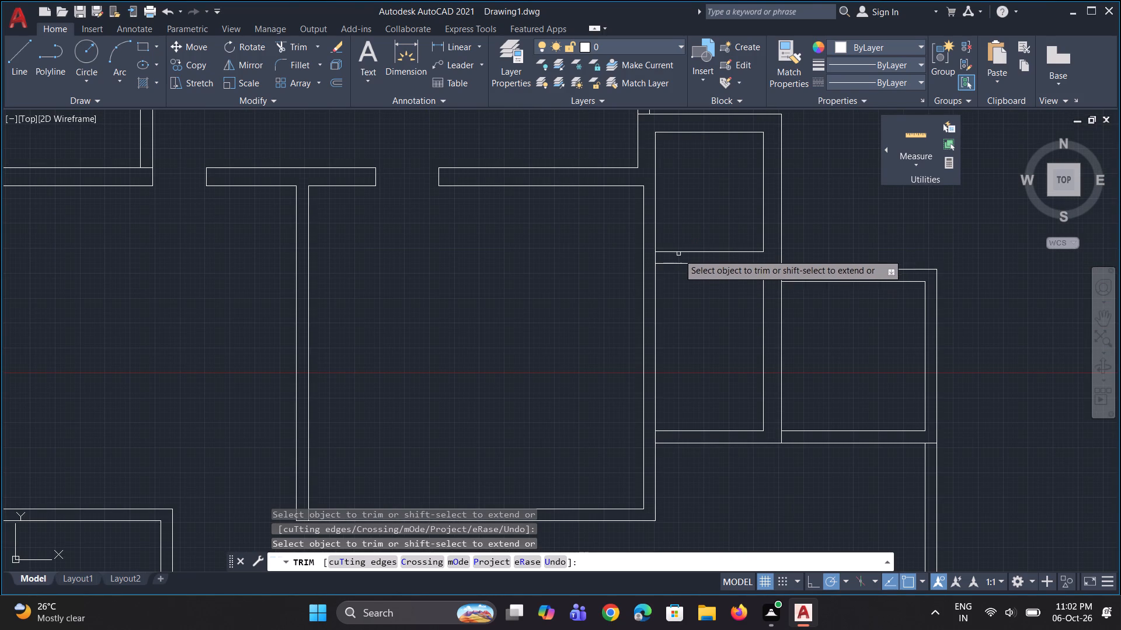
pyautogui.press('space')
# Draw a jamb line across the wall dividing the two stacked small rooms east of the central room, at the midpoint of its lower line.
pyautogui.write('l')
pyautogui.press('space')
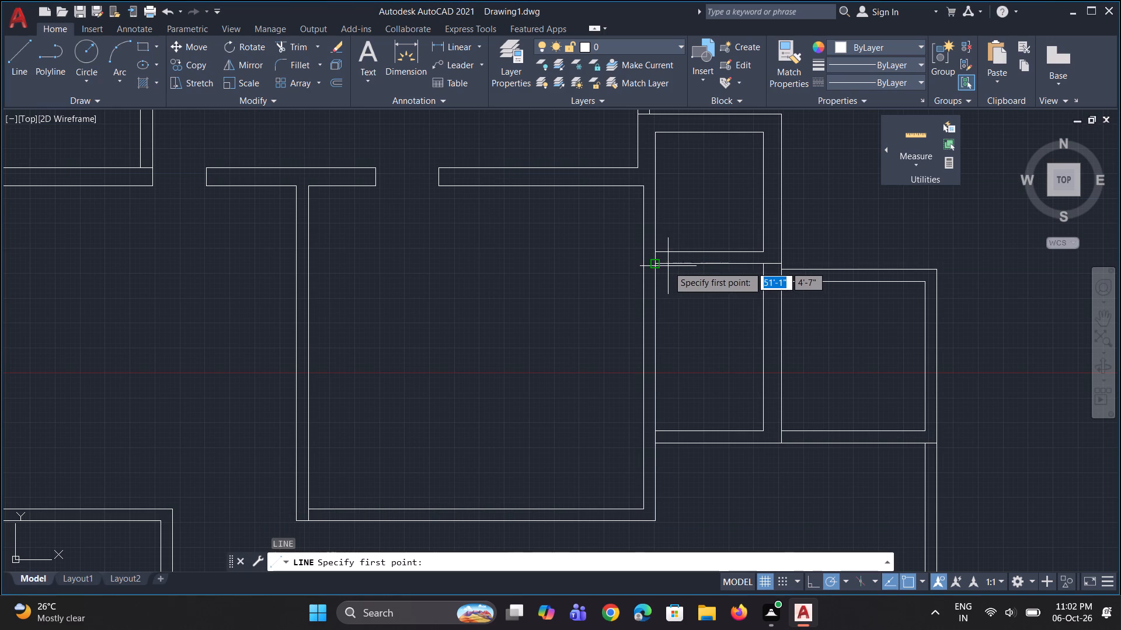
pyautogui.scroll(1, 670, 262)
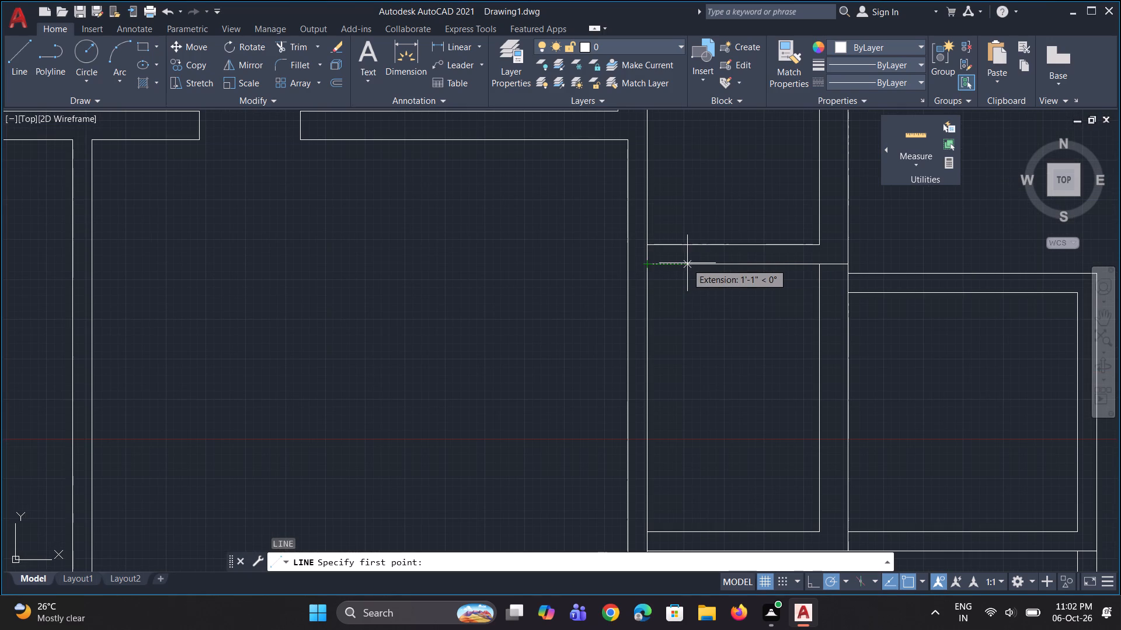
pyautogui.click(732, 264)
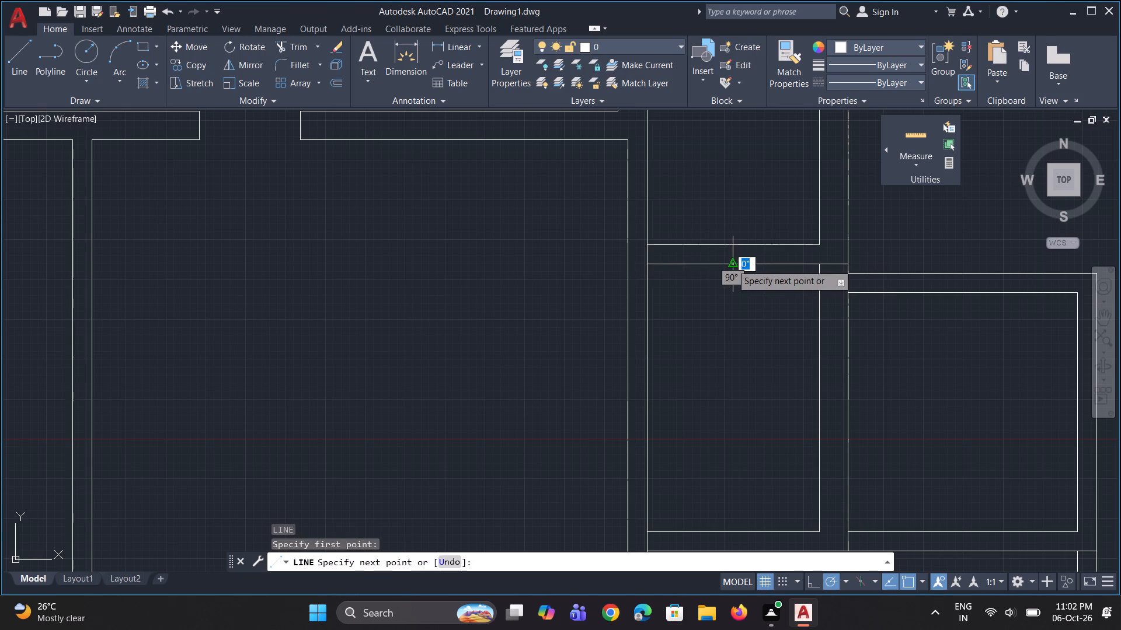
pyautogui.click(732, 245)
pyautogui.press('Escape')
# Trim both lines of that dividing wall west of the new jamb to open a doorway between the stacked small rooms.
pyautogui.write('tr')
pyautogui.press('space')
pyautogui.click(698, 244)
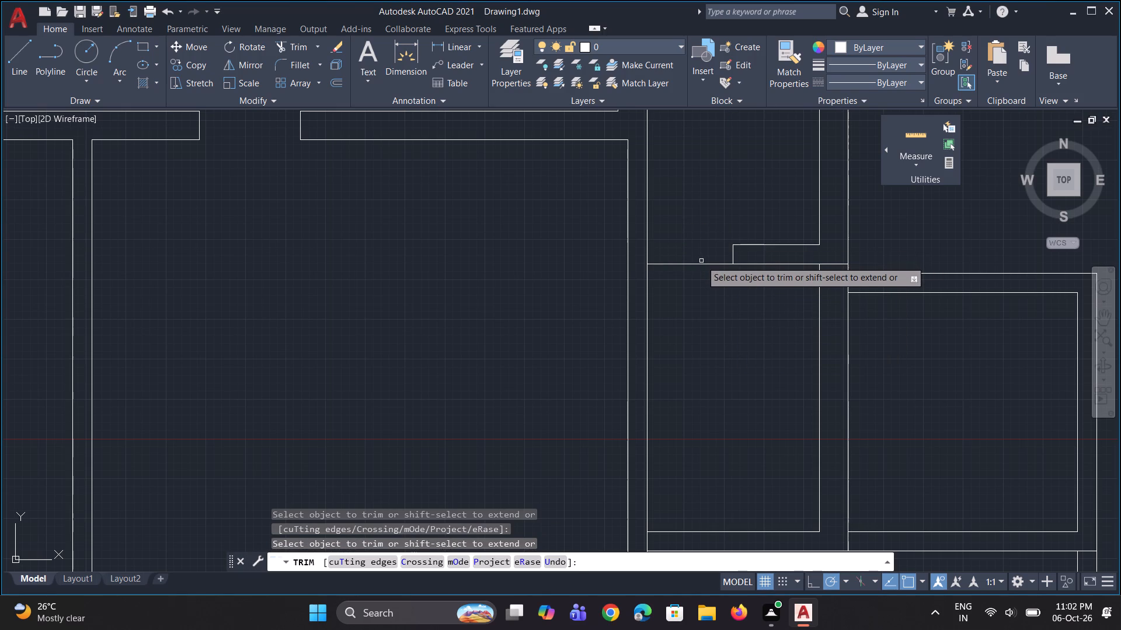
pyautogui.click(701, 262)
pyautogui.scroll(-2, 701, 262)
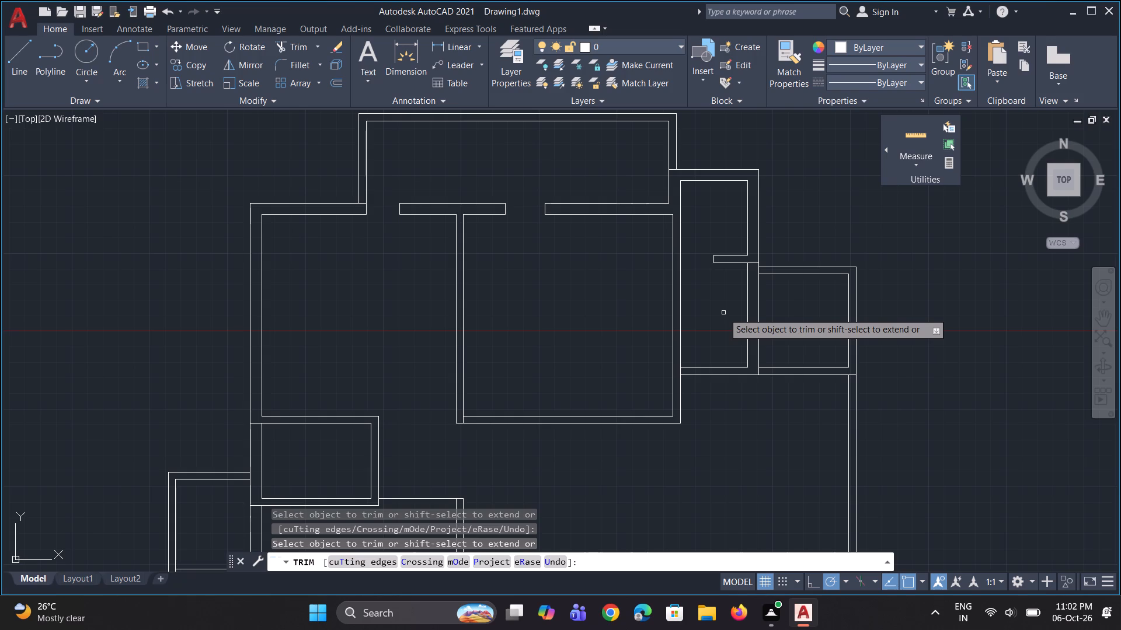
pyautogui.scroll(2, 766, 393)
pyautogui.scroll(-3, 759, 374)
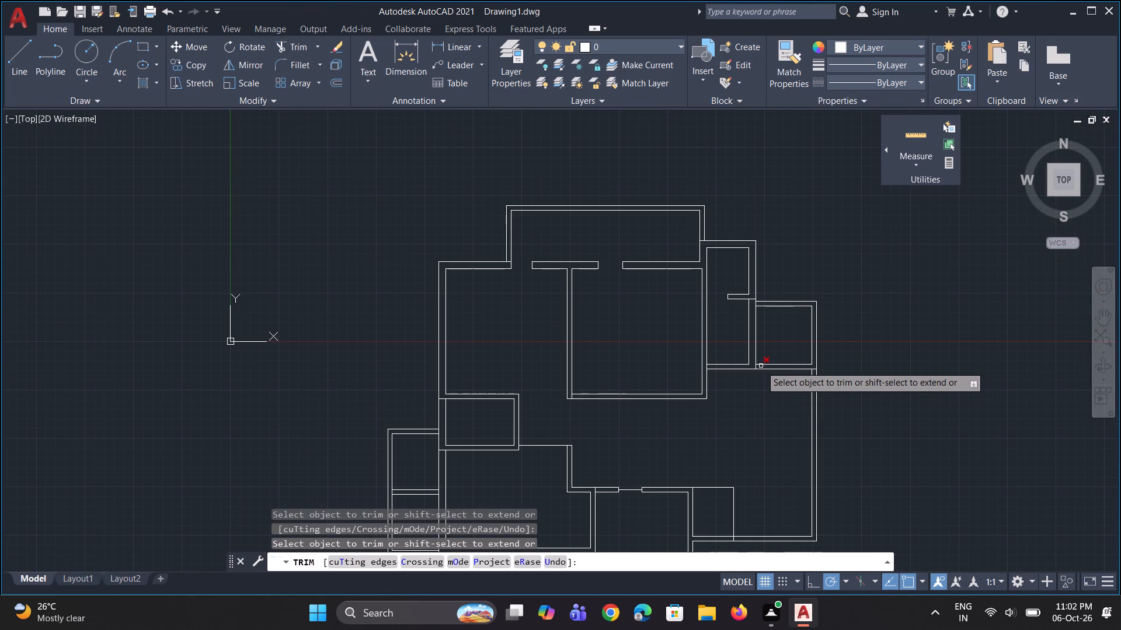
pyautogui.press('Escape')
# Draw a vertical jamb line across the lower wall of the easternmost small room, a short distance from its west wall.
pyautogui.write('l')
pyautogui.press('space')
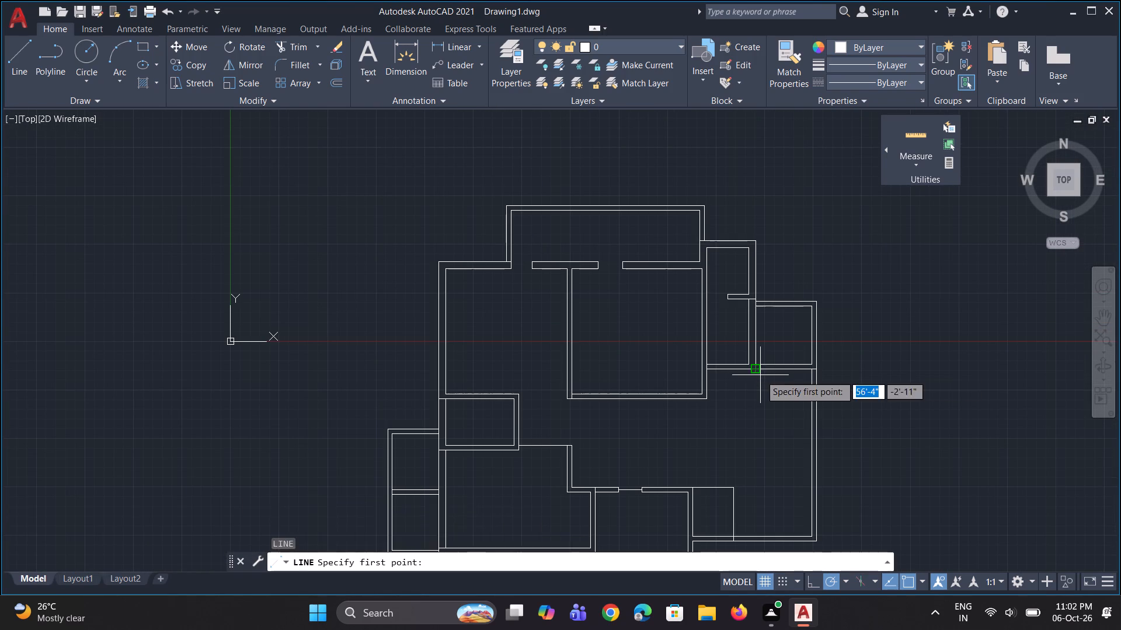
pyautogui.scroll(2, 760, 375)
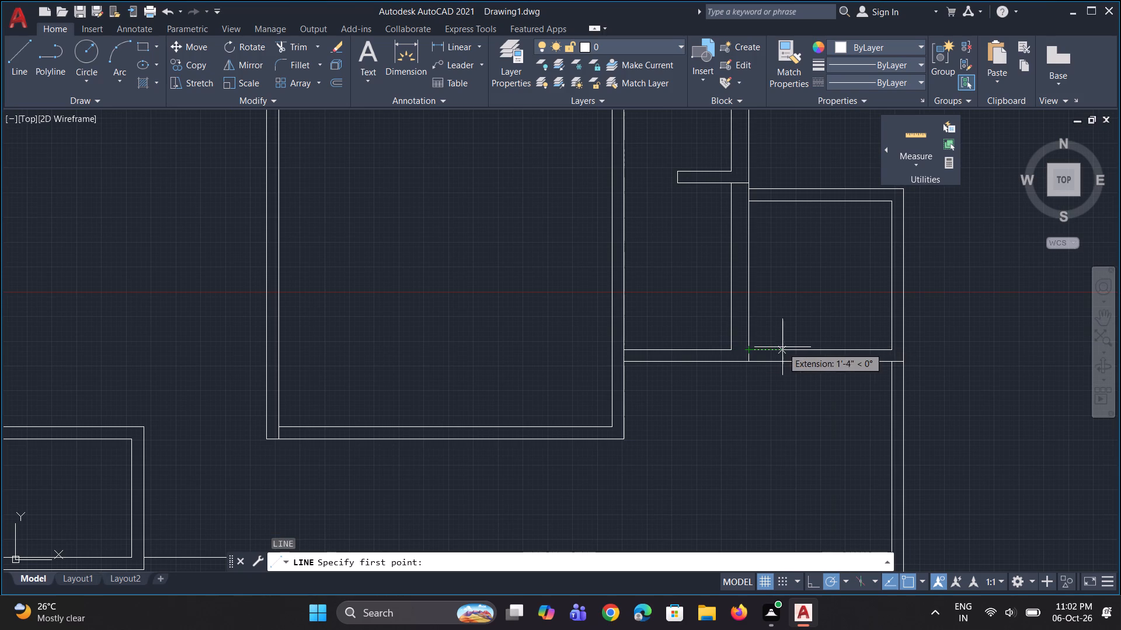
pyautogui.click(806, 348)
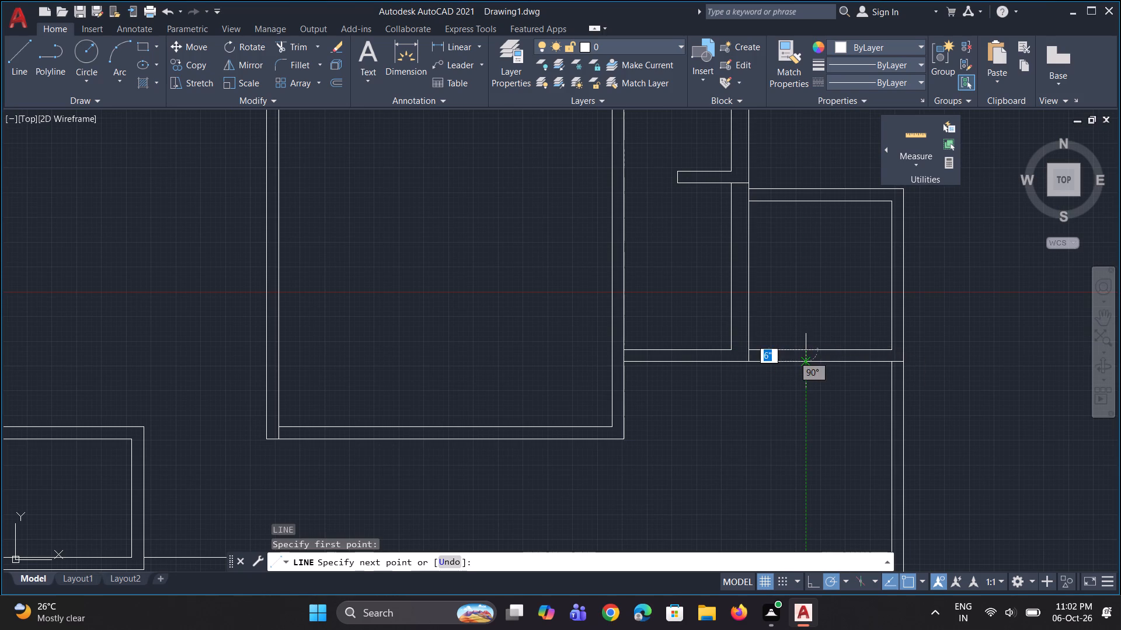
pyautogui.click(807, 359)
pyautogui.press('Escape')
# Trim both lines of that lower wall between the room's west wall and the new jamb to open a doorway.
pyautogui.write('tr')
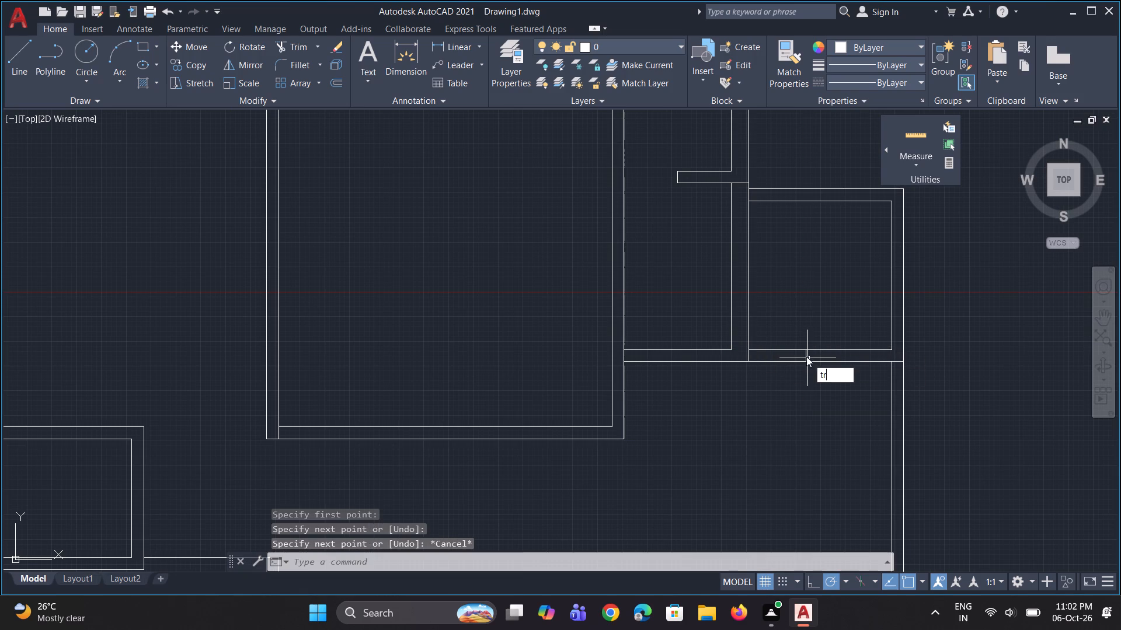
pyautogui.press('space')
pyautogui.click(785, 346)
pyautogui.click(786, 360)
pyautogui.scroll(-3, 784, 344)
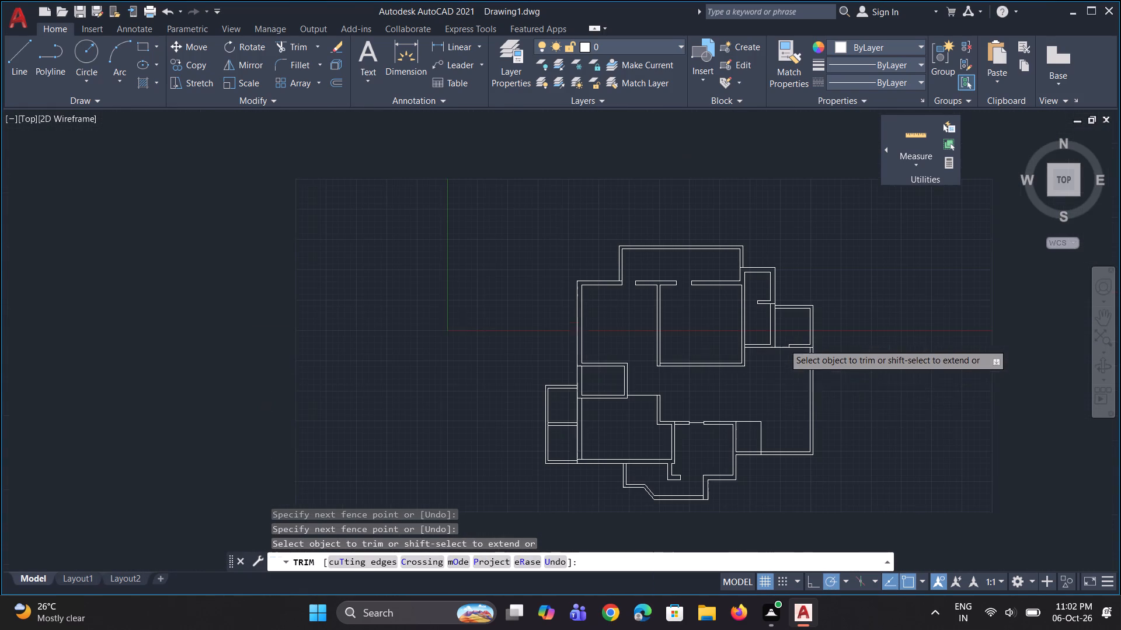
pyautogui.scroll(2, 767, 348)
pyautogui.click(805, 348)
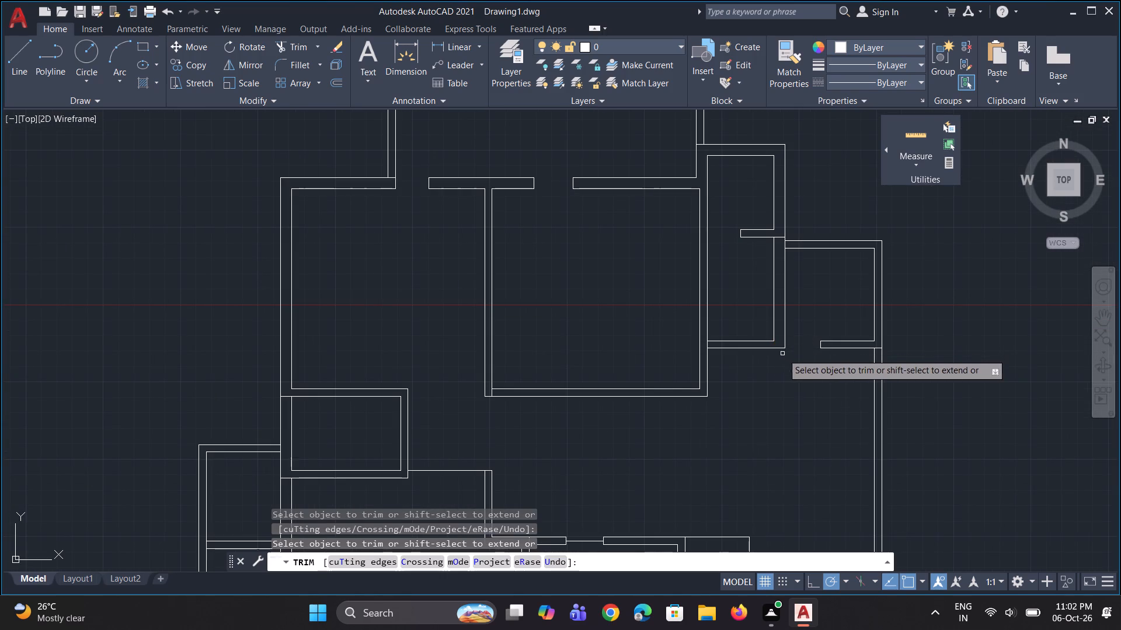
pyautogui.scroll(-3, 708, 303)
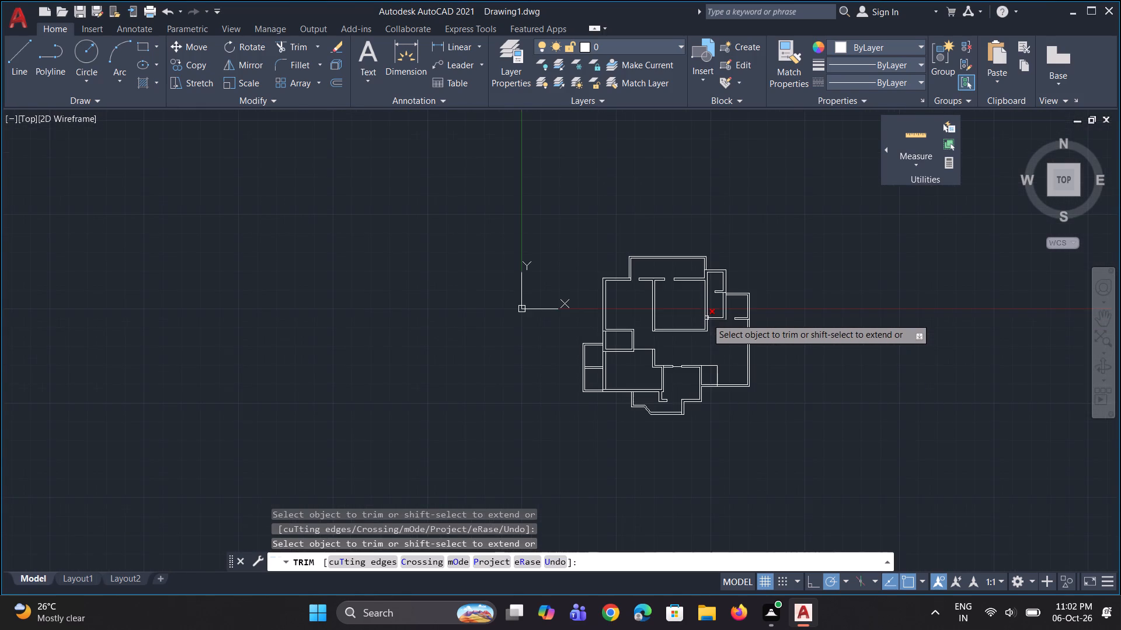
pyautogui.scroll(2, 707, 339)
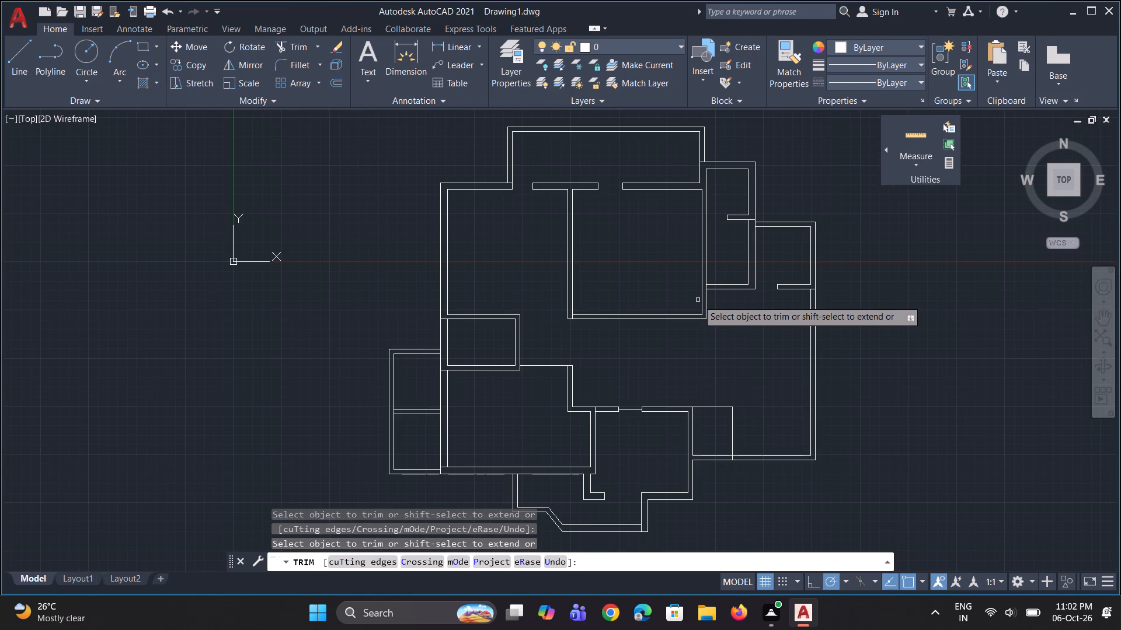
pyautogui.scroll(-1, 705, 367)
pyautogui.scroll(3, 746, 461)
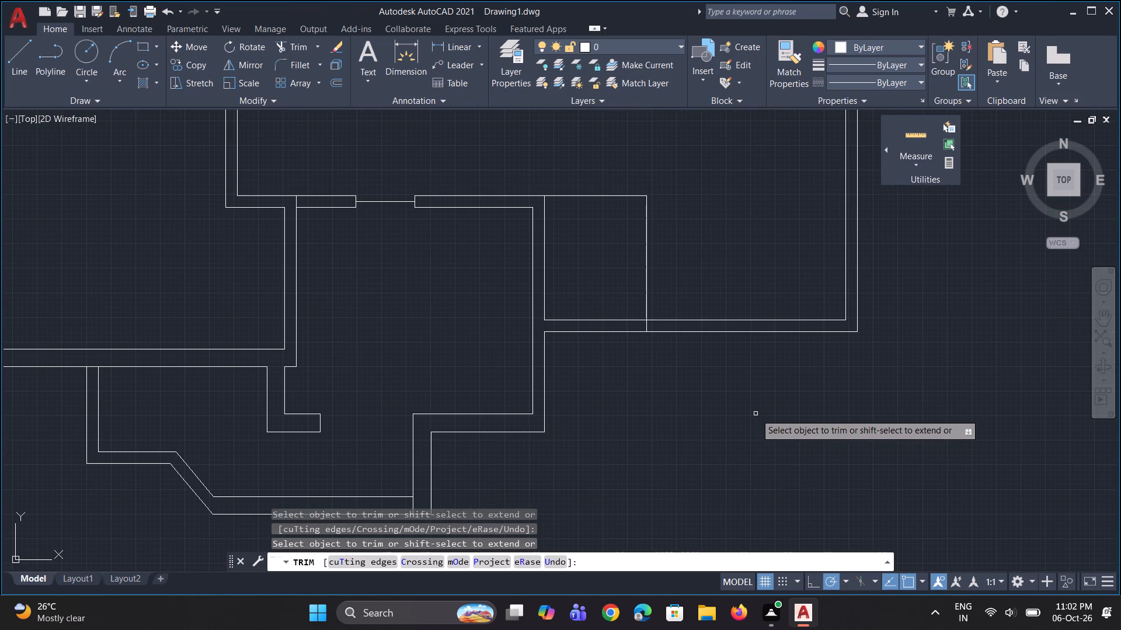
pyautogui.press('space')
# Draw two jamb lines across the plan's southeast bottom wall, one about 2'-5" west of the inner corner and one at that corner.
pyautogui.press('l')
pyautogui.press('space')
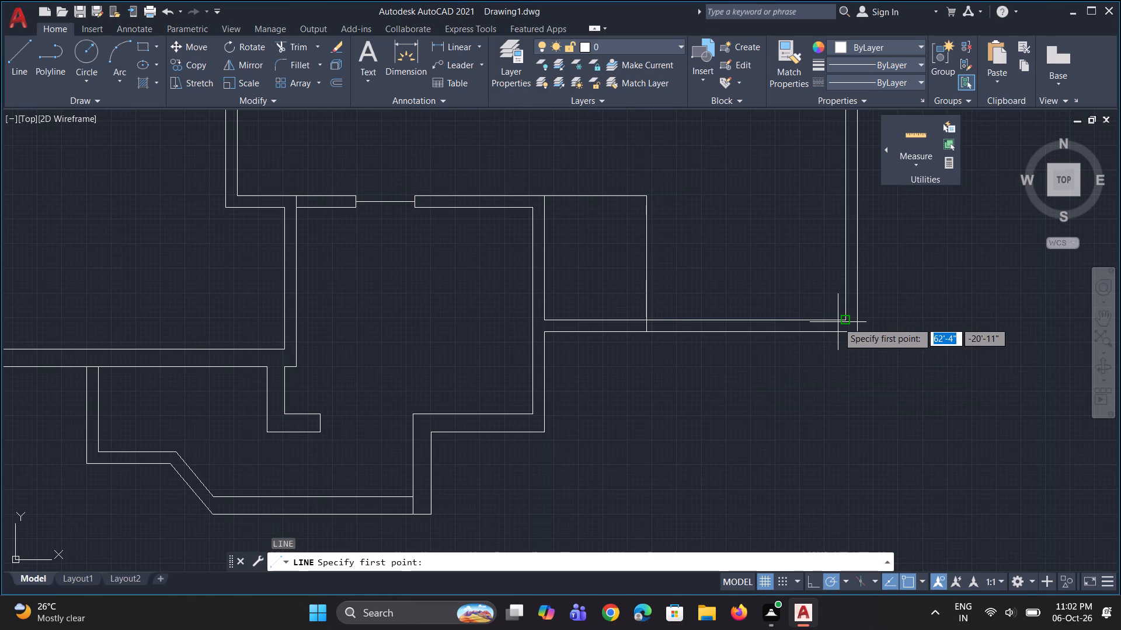
pyautogui.click(782, 318)
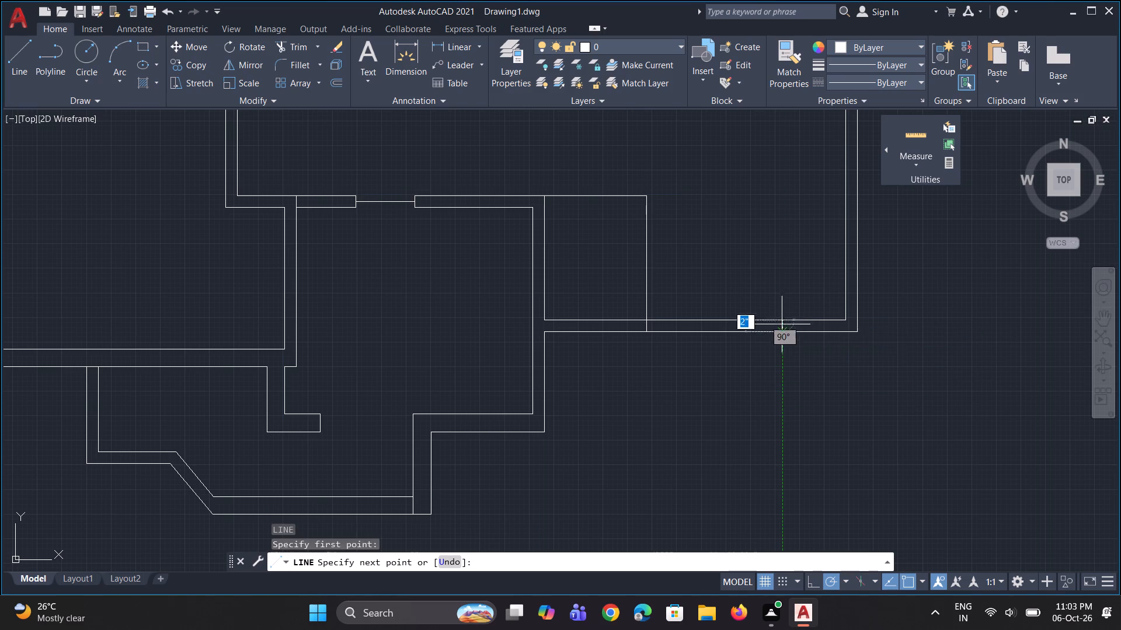
pyautogui.click(782, 331)
pyautogui.press('space')
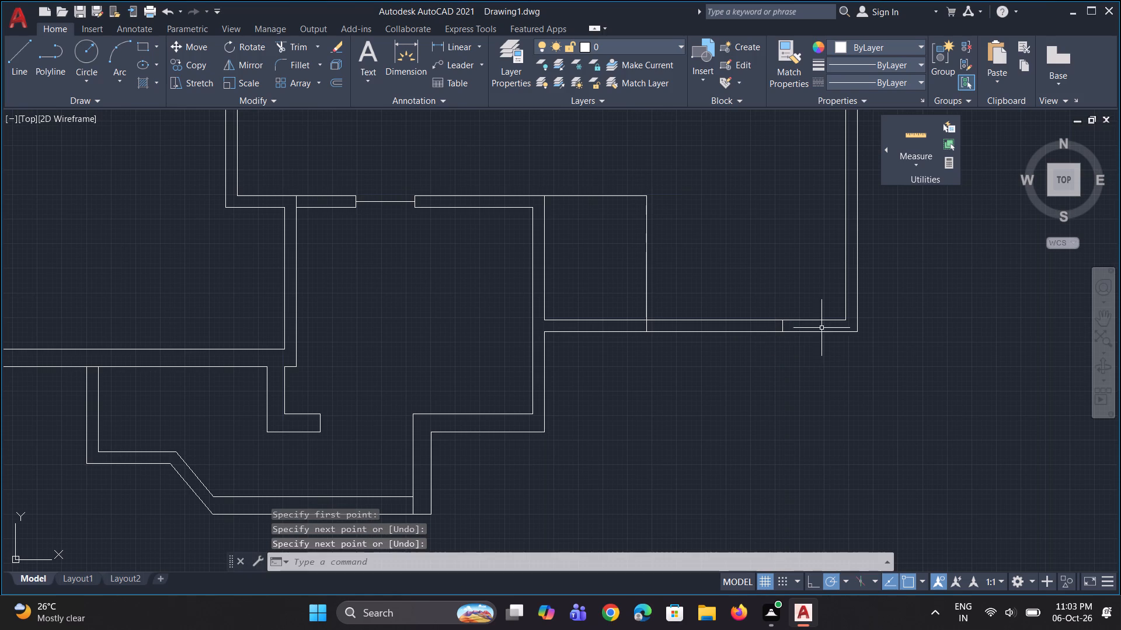
pyautogui.press('l')
pyautogui.press('space')
pyautogui.scroll(1, 876, 326)
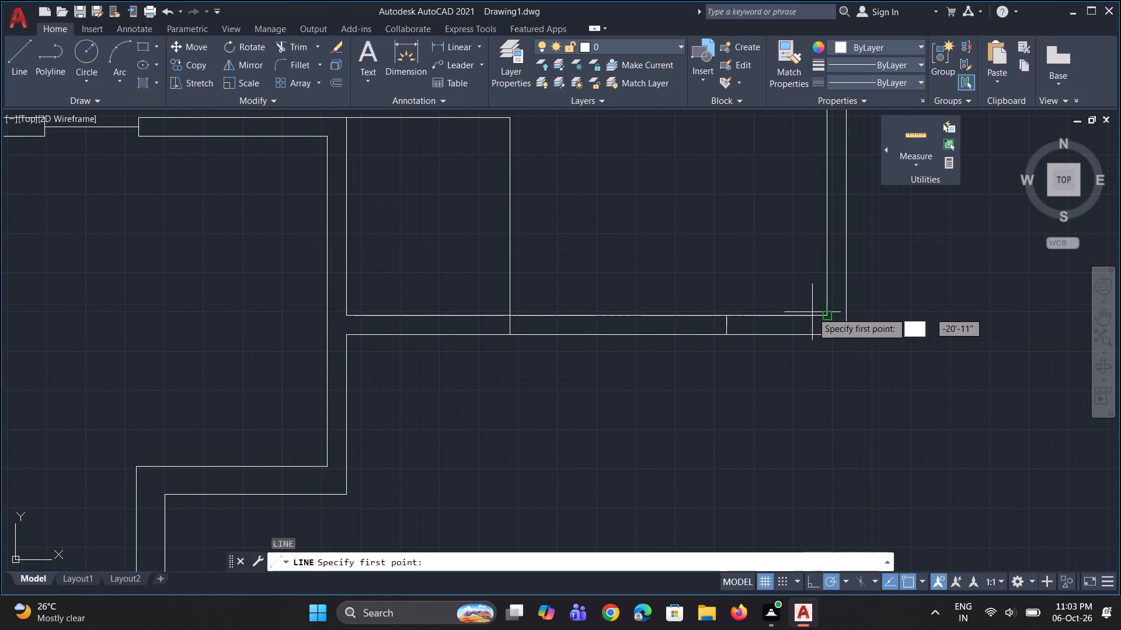
pyautogui.click(823, 314)
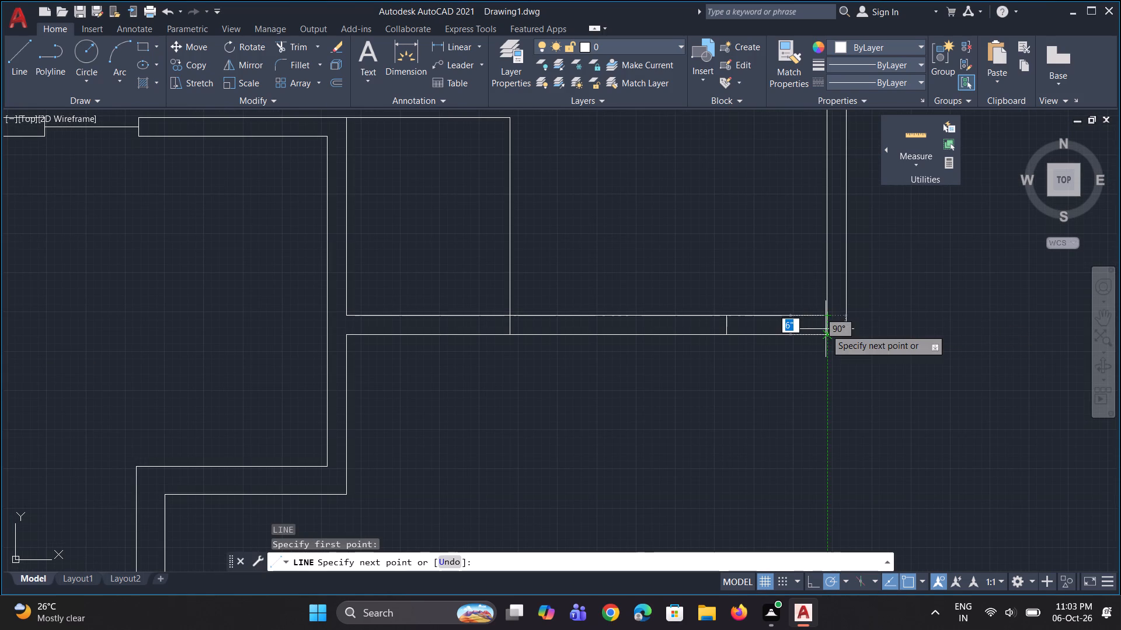
pyautogui.click(826, 329)
pyautogui.press('Escape')
# Trim both bottom wall lines between the two new jambs to open a doorway beside the southeast corner.
pyautogui.write('tr')
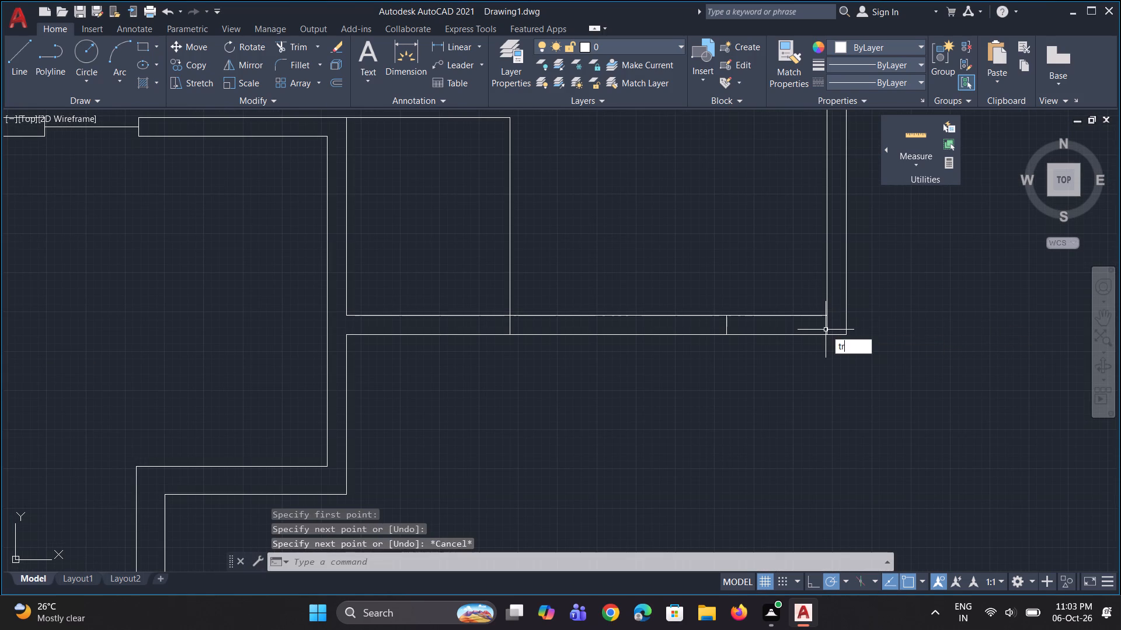
pyautogui.press('space')
pyautogui.moveTo(771, 294); pyautogui.dragTo(775, 376)
pyautogui.scroll(-2, 778, 366)
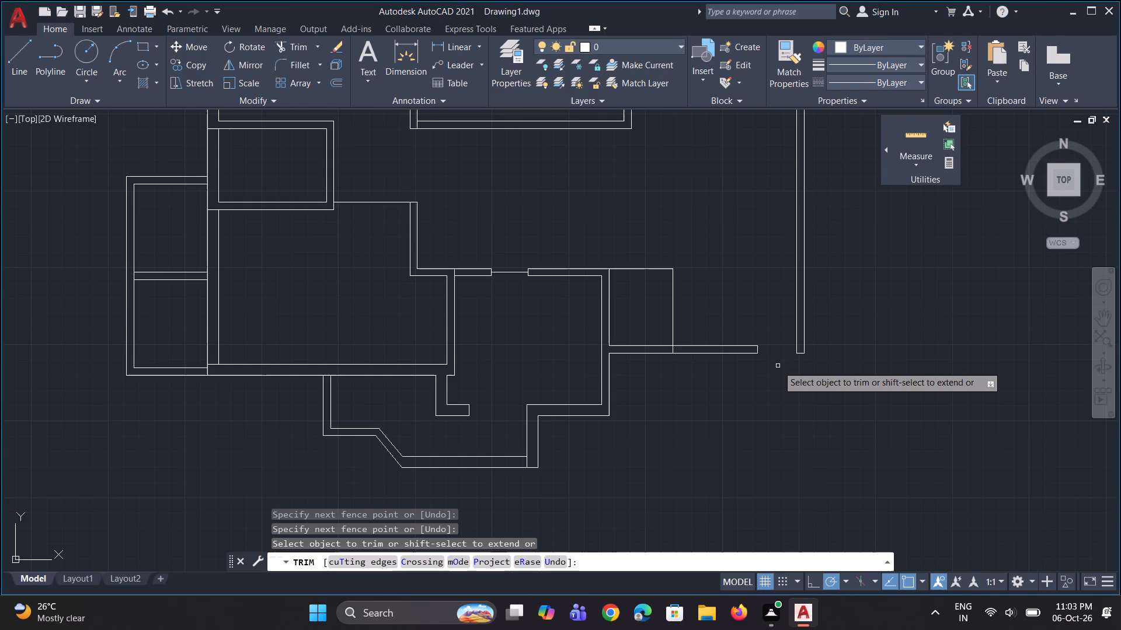
pyautogui.scroll(-1, 734, 339)
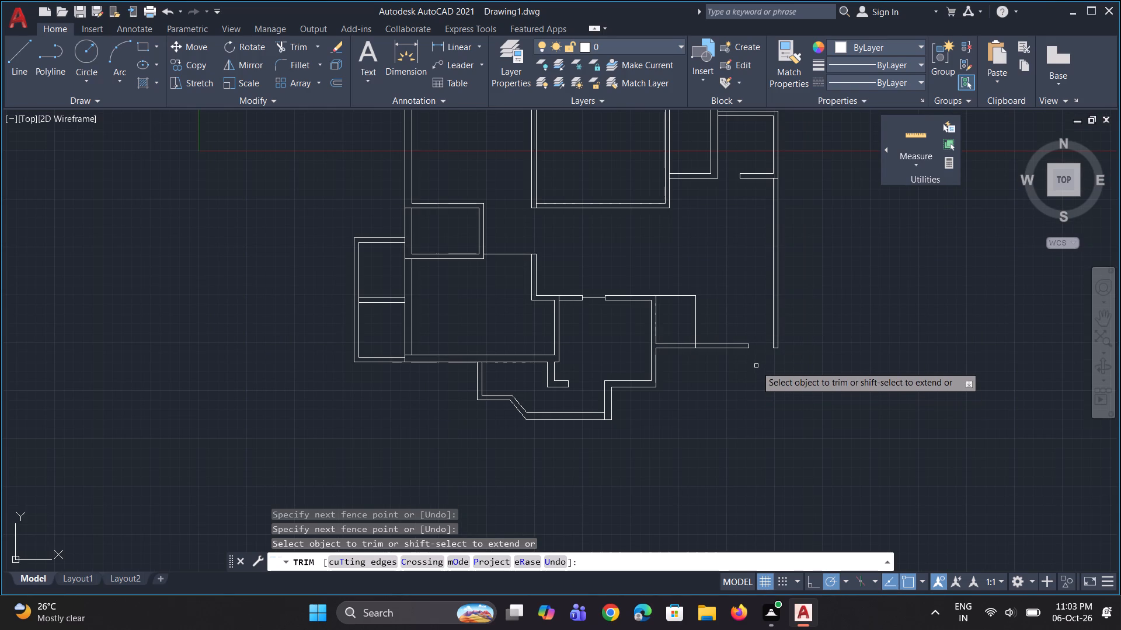
# Draw a vertical jamb line across the southeast bottom wall, about midway between the small room's east line and the doorway's west jamb.
pyautogui.scroll(1, 732, 334)
pyautogui.scroll(-1, 732, 334)
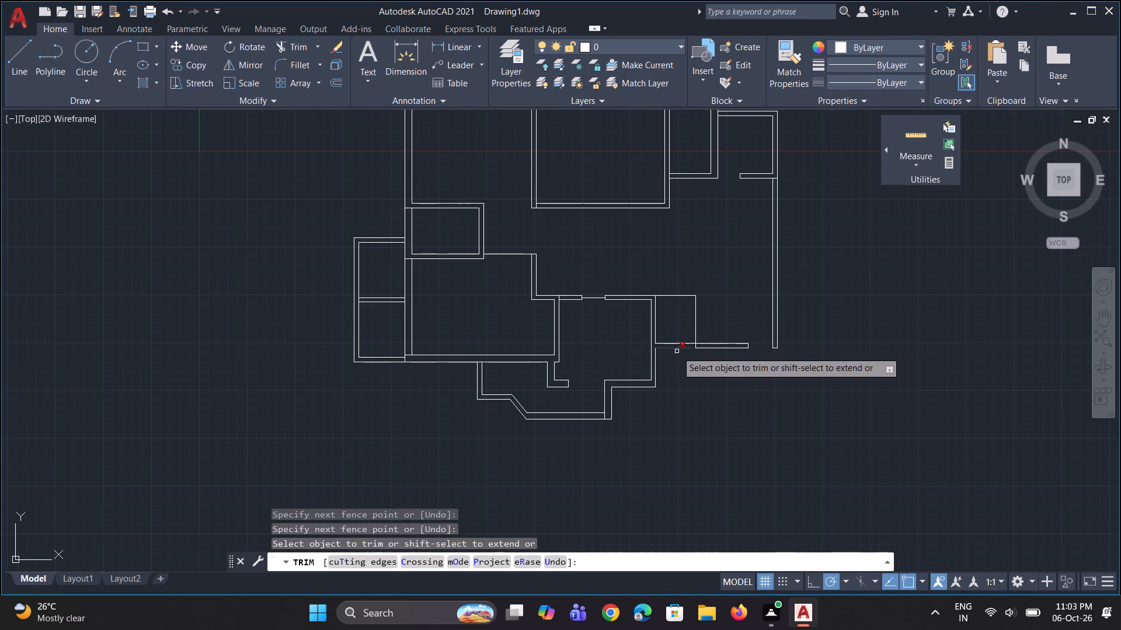
pyautogui.scroll(-1, 684, 340)
pyautogui.scroll(1, 663, 351)
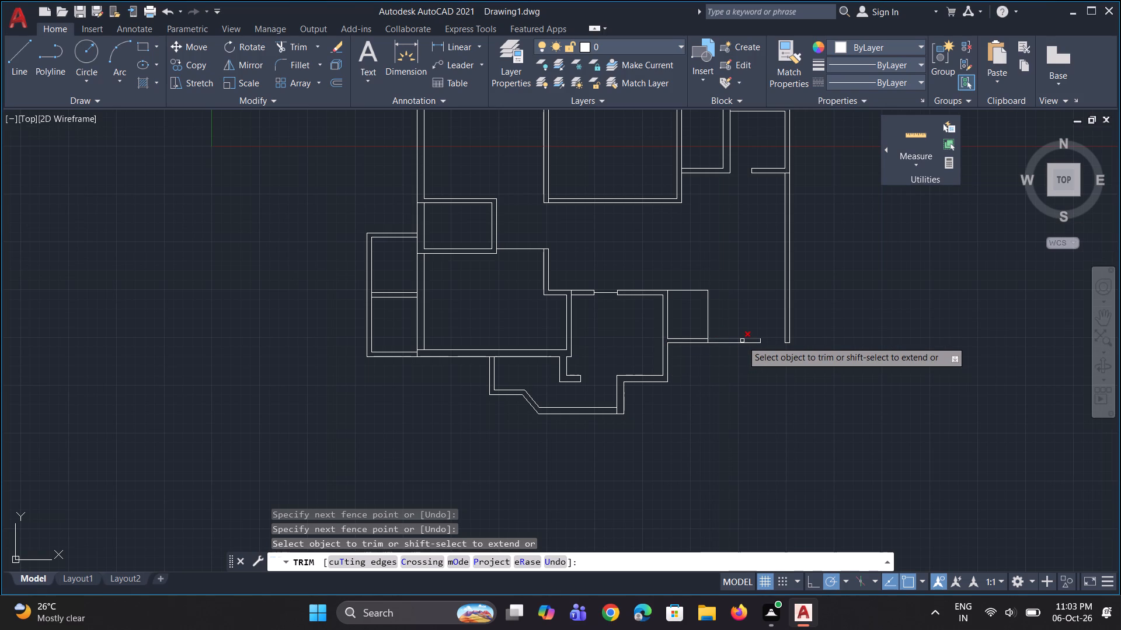
pyautogui.scroll(1, 739, 347)
pyautogui.write('l')
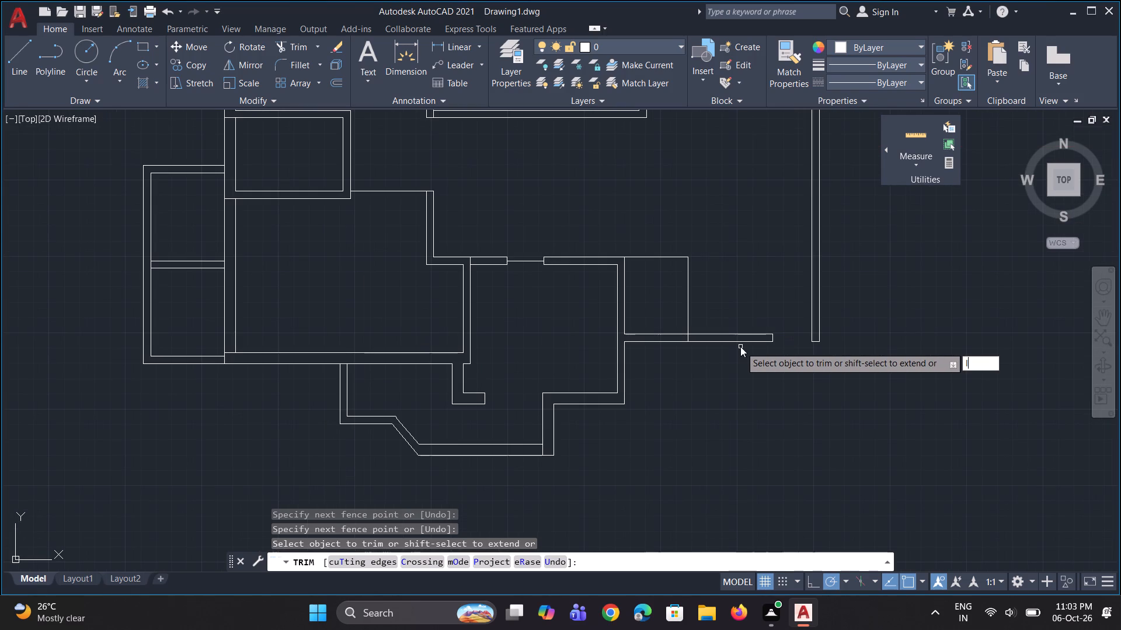
pyautogui.press('space')
pyautogui.scroll(2, 737, 346)
pyautogui.press('Escape')
pyautogui.write('l')
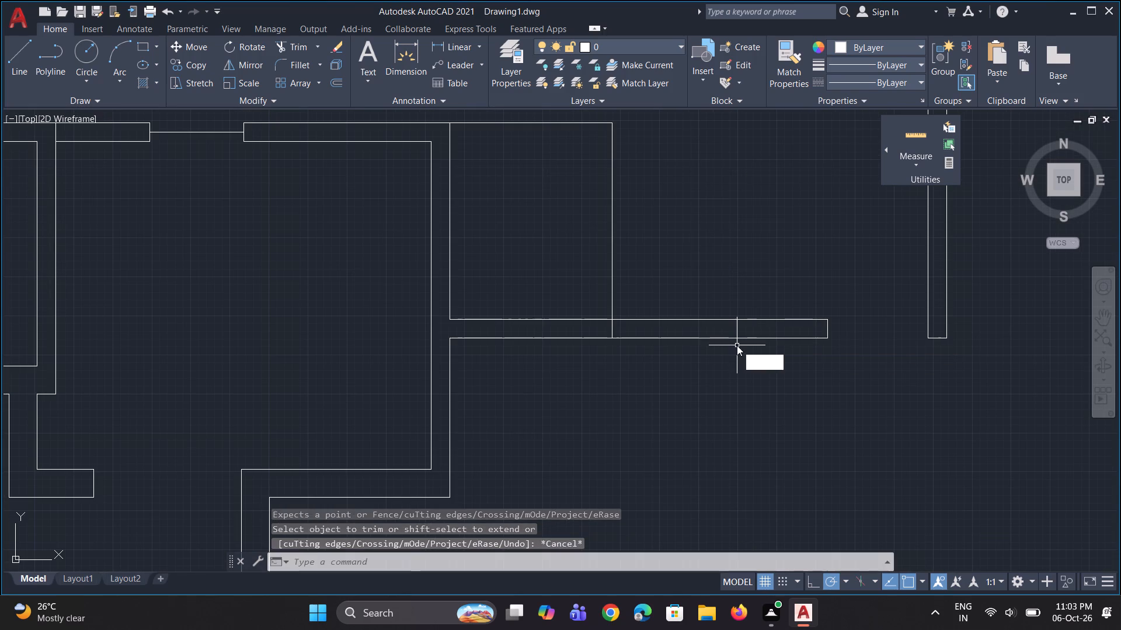
pyautogui.press('space')
pyautogui.click(718, 337)
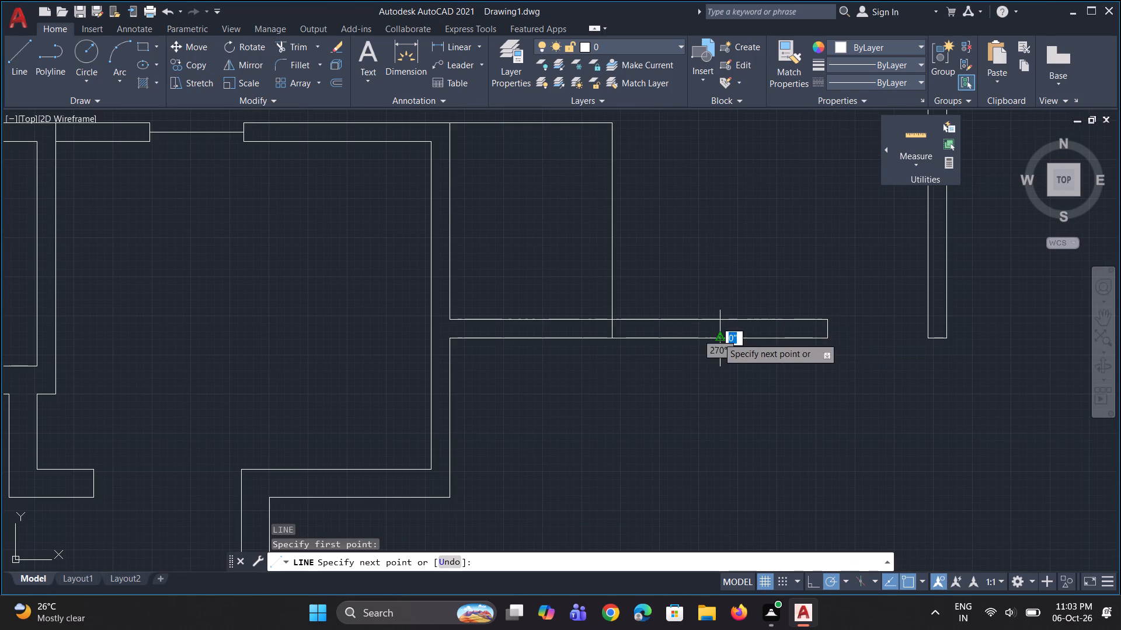
pyautogui.click(719, 322)
pyautogui.press('space')
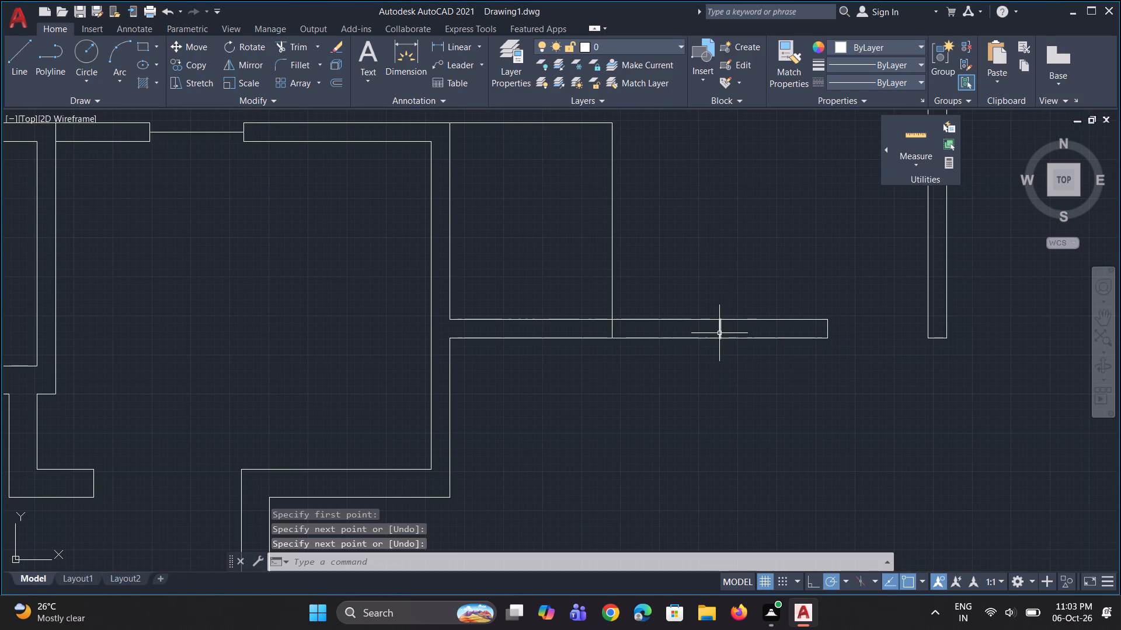
# Trim both wall lines between the new jamb and the old west jamb, and remove the old jamb line to widen the doorway.
pyautogui.write('tr')
pyautogui.press('space')
pyautogui.moveTo(750, 305); pyautogui.dragTo(752, 377)
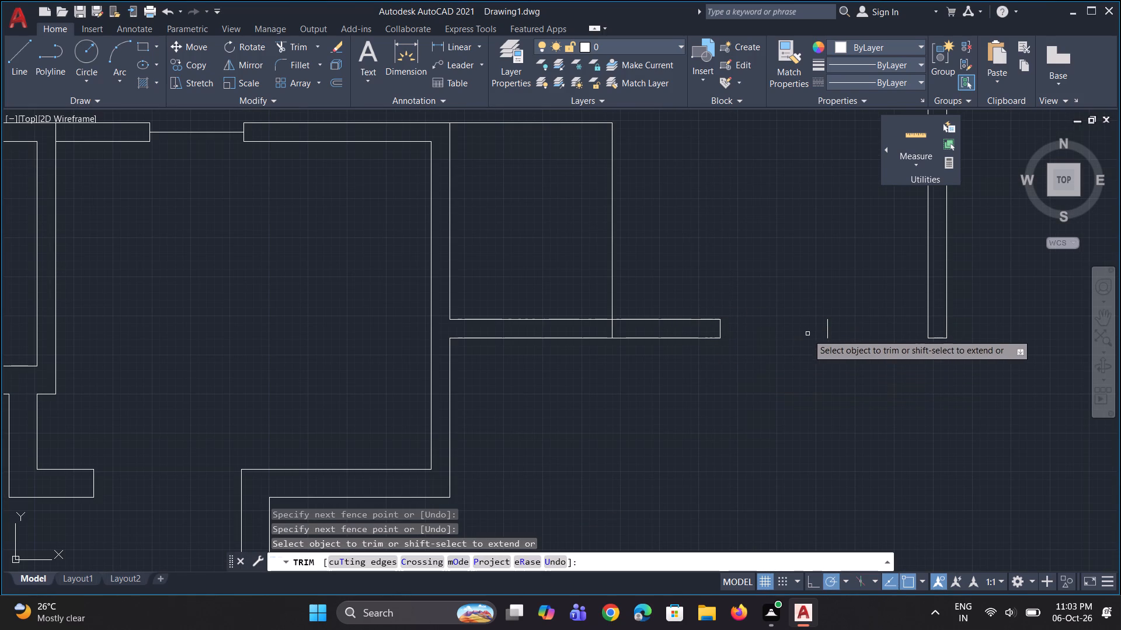
pyautogui.moveTo(828, 330); pyautogui.dragTo(835, 352)
# Review the wall layout and door openings across the whole floor plan, from the southeast doorway to the western rooms.
pyautogui.scroll(-3, 779, 356)
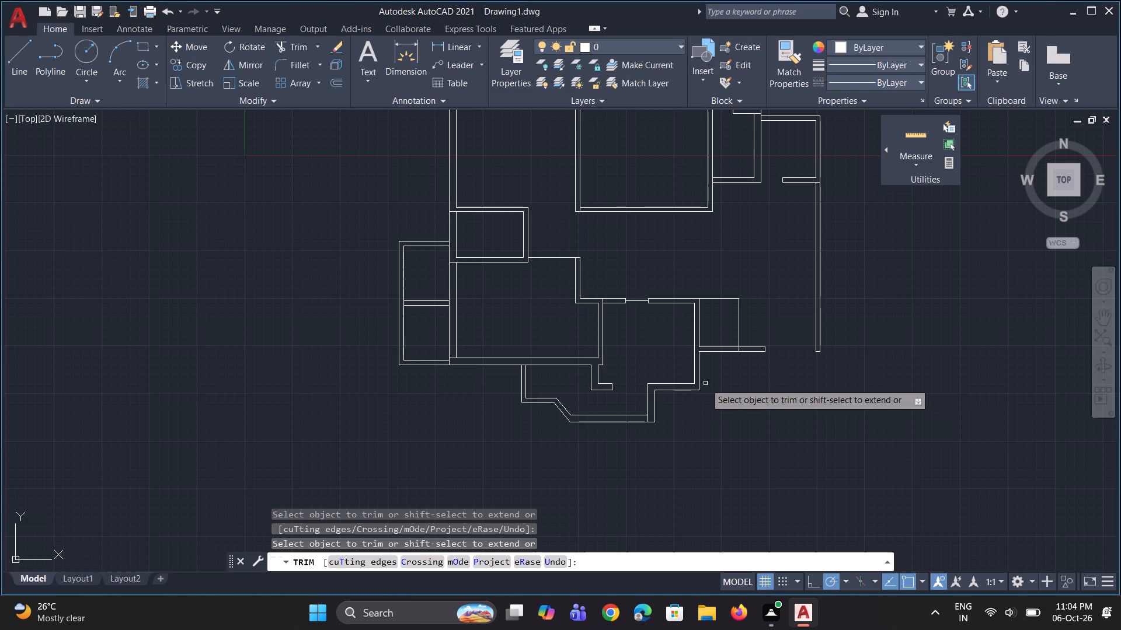
pyautogui.scroll(-1, 705, 383)
pyautogui.scroll(1, 762, 369)
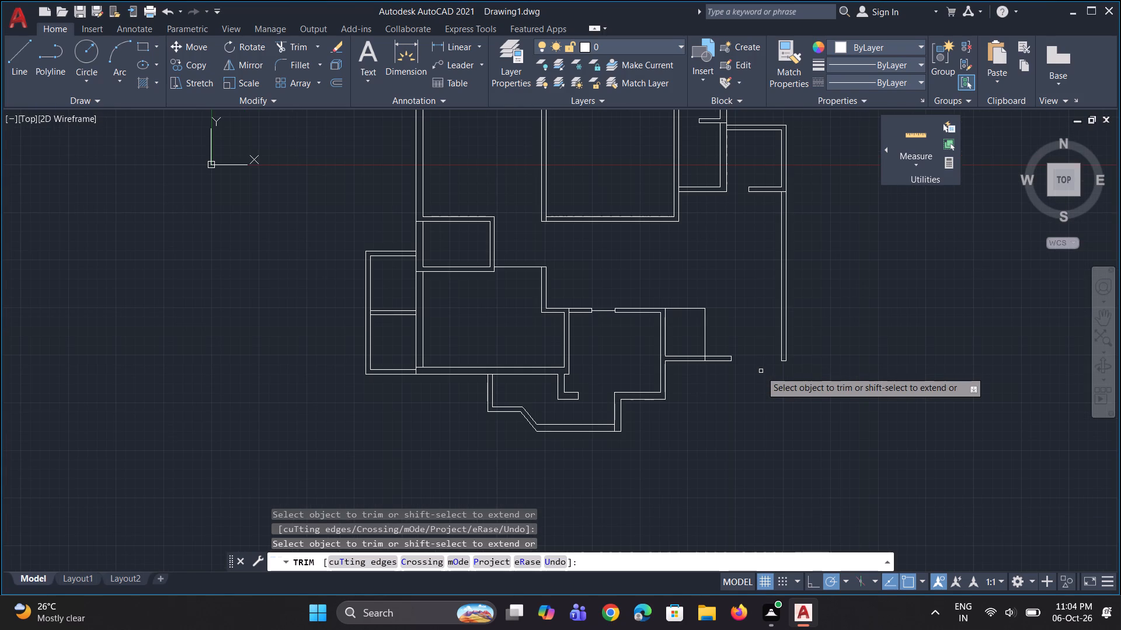
pyautogui.scroll(-1, 692, 384)
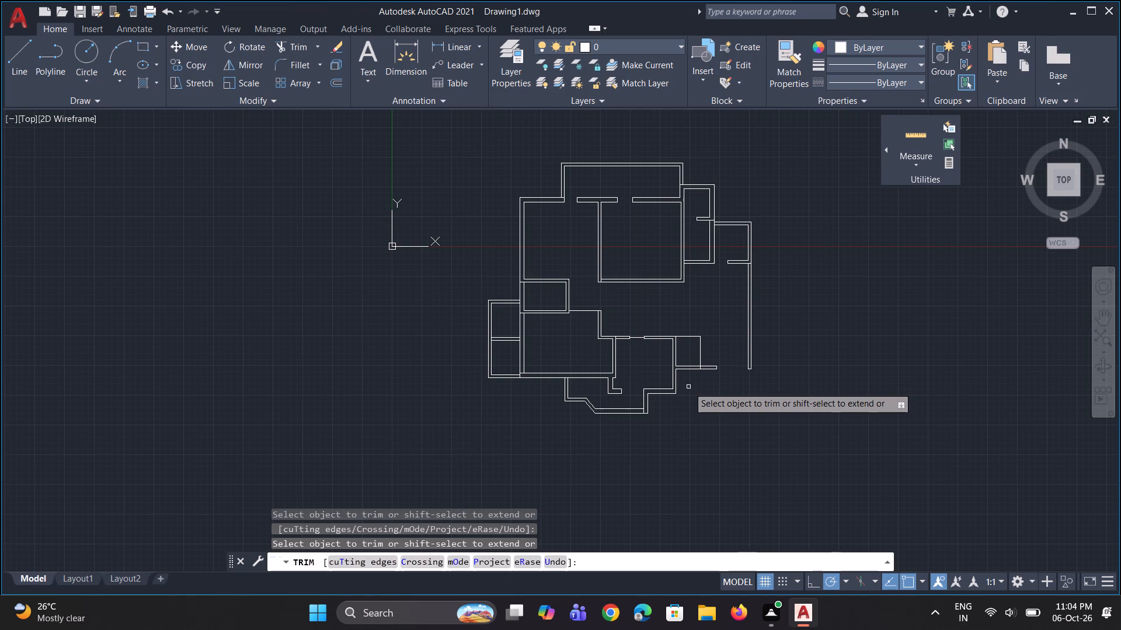
pyautogui.scroll(-1, 656, 395)
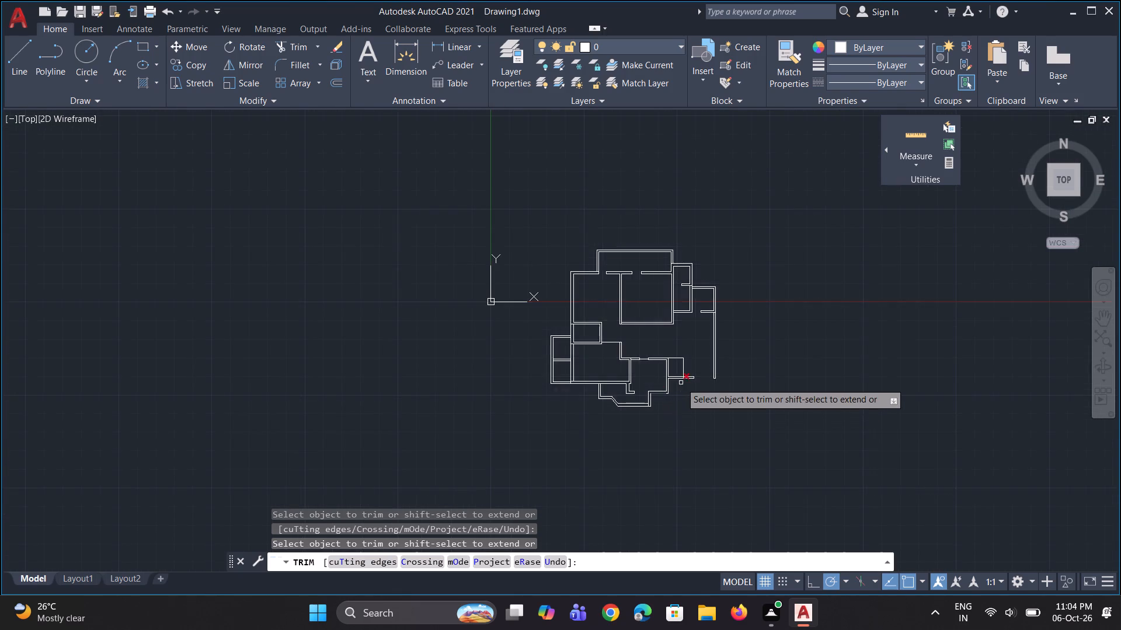
pyautogui.scroll(2, 681, 383)
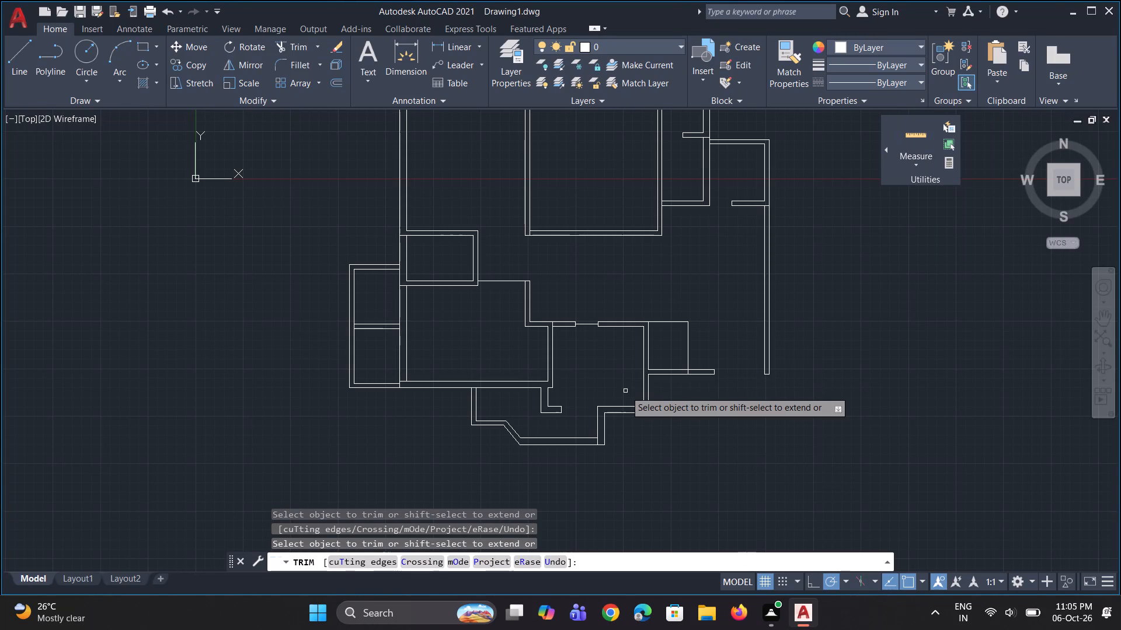
pyautogui.scroll(-2, 579, 385)
pyautogui.scroll(2, 573, 388)
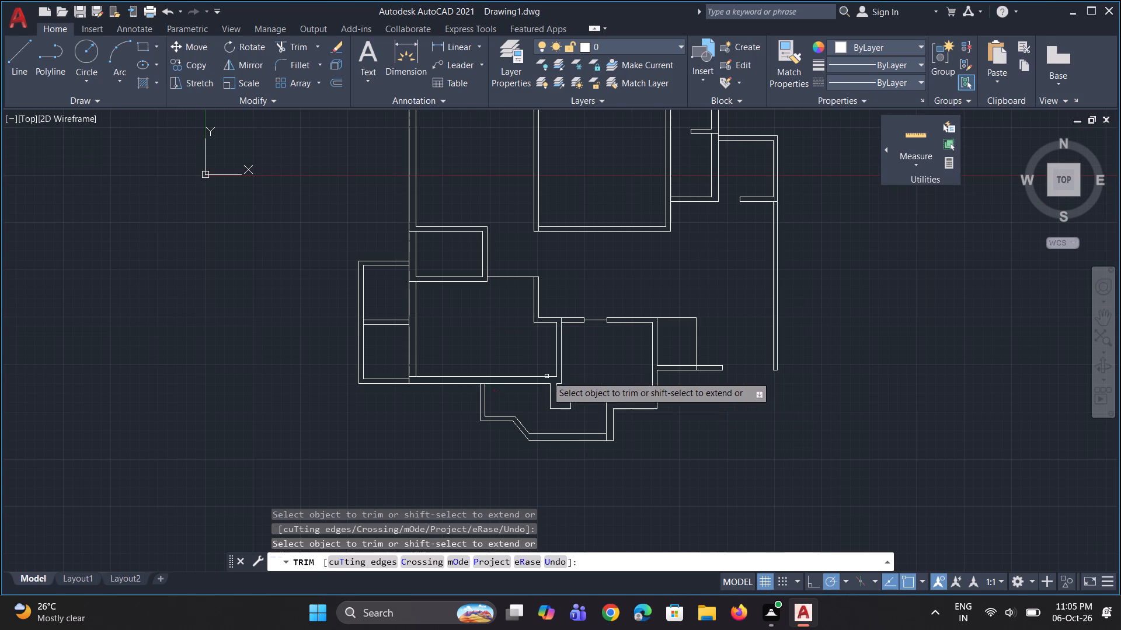
pyautogui.scroll(-2, 420, 401)
pyautogui.scroll(3, 439, 334)
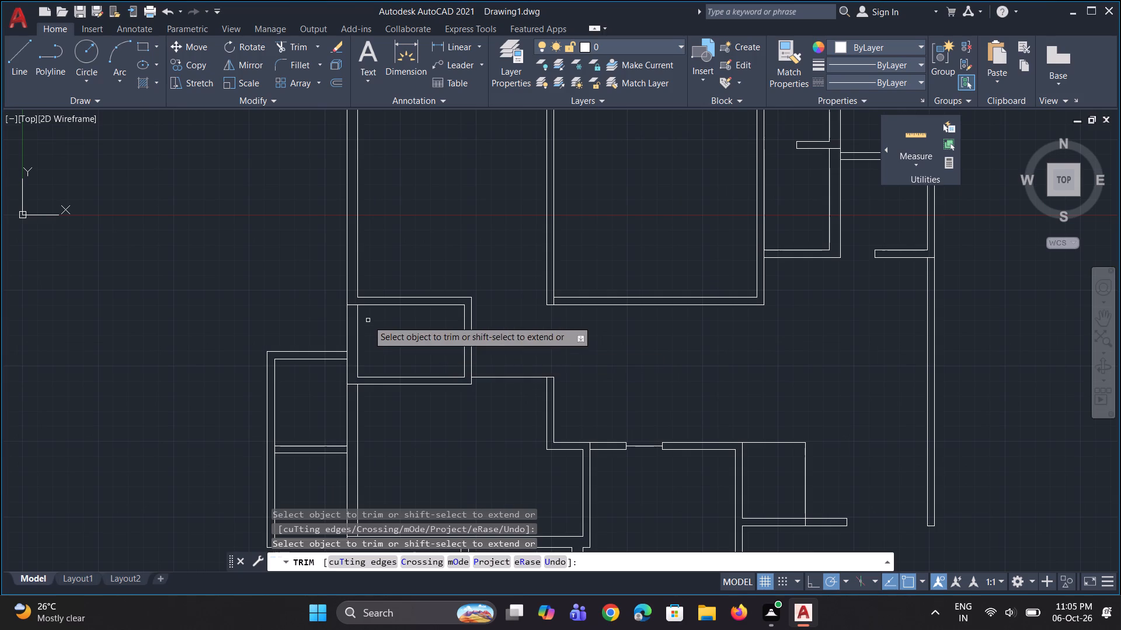
pyautogui.scroll(-3, 335, 303)
pyautogui.scroll(2, 354, 310)
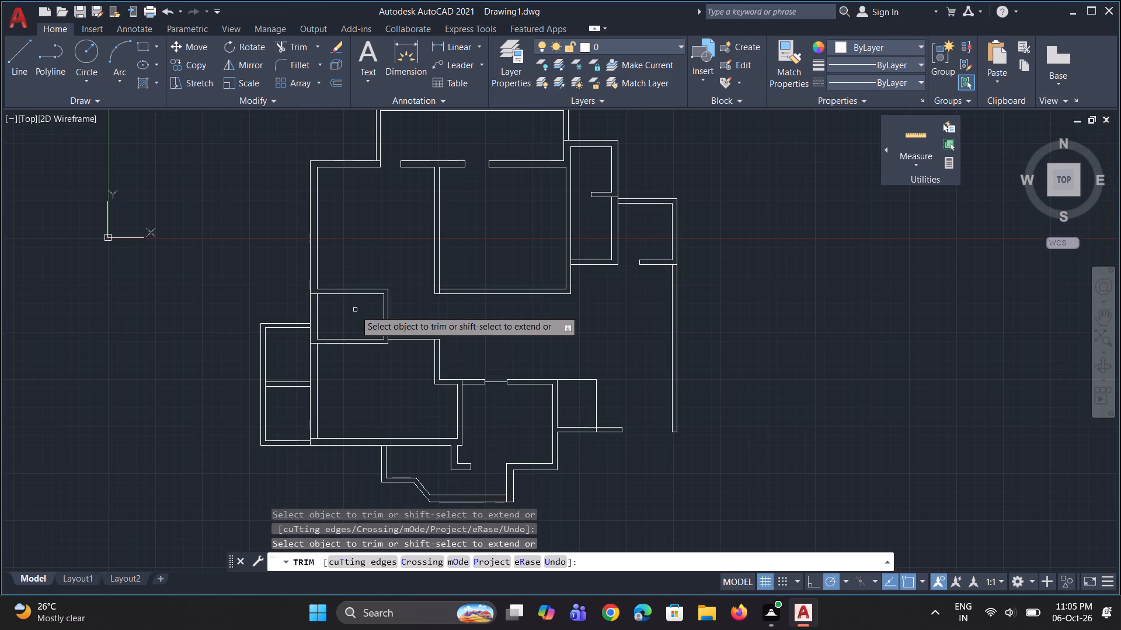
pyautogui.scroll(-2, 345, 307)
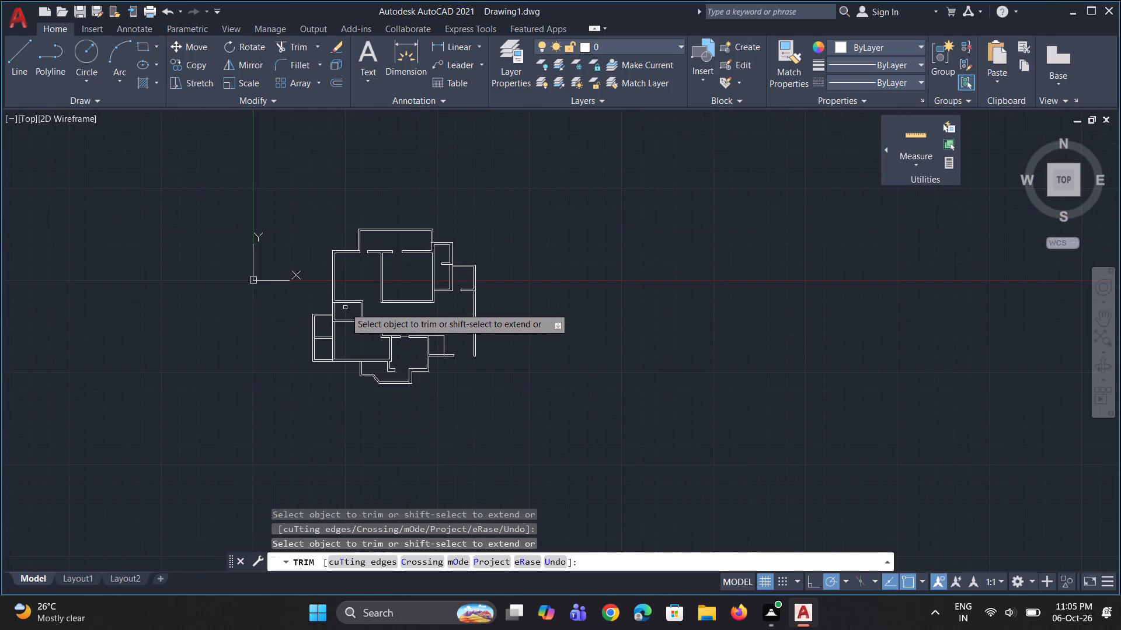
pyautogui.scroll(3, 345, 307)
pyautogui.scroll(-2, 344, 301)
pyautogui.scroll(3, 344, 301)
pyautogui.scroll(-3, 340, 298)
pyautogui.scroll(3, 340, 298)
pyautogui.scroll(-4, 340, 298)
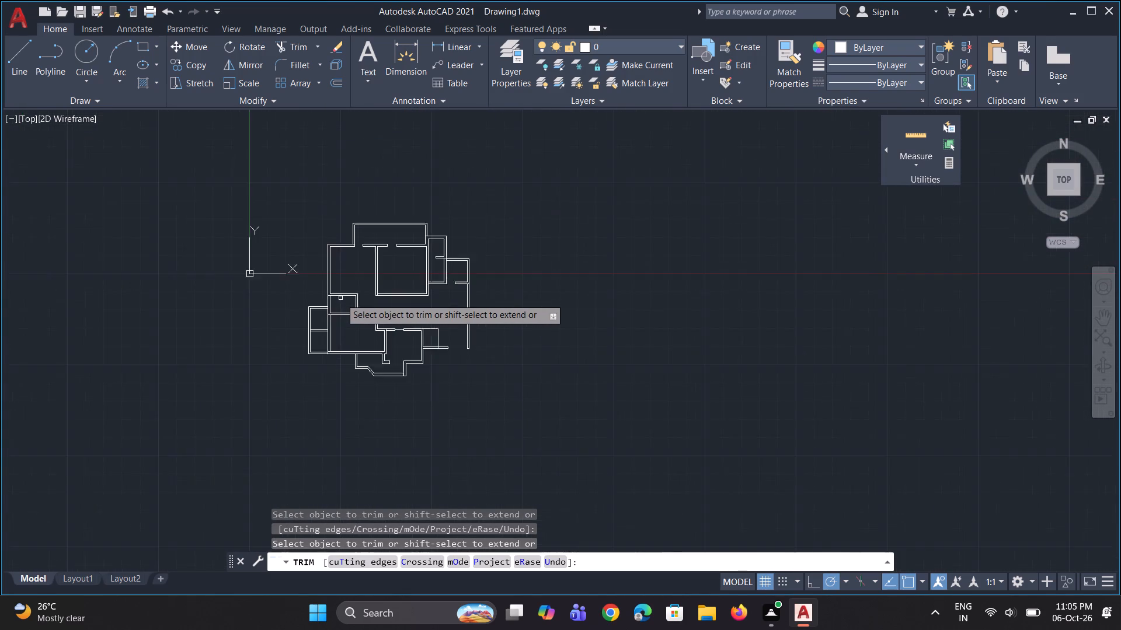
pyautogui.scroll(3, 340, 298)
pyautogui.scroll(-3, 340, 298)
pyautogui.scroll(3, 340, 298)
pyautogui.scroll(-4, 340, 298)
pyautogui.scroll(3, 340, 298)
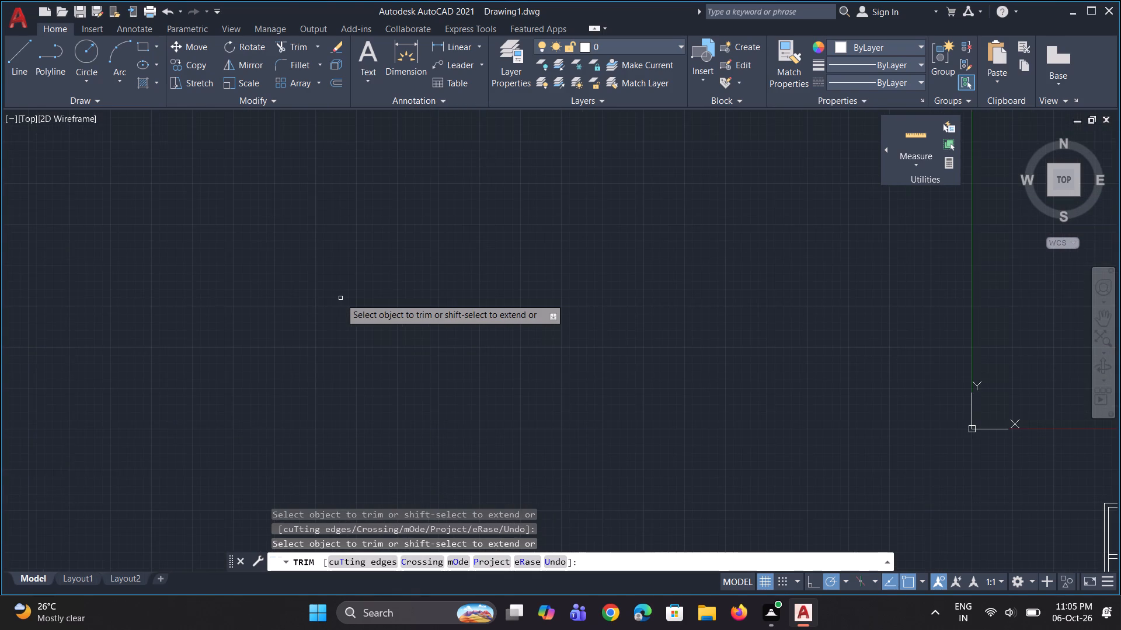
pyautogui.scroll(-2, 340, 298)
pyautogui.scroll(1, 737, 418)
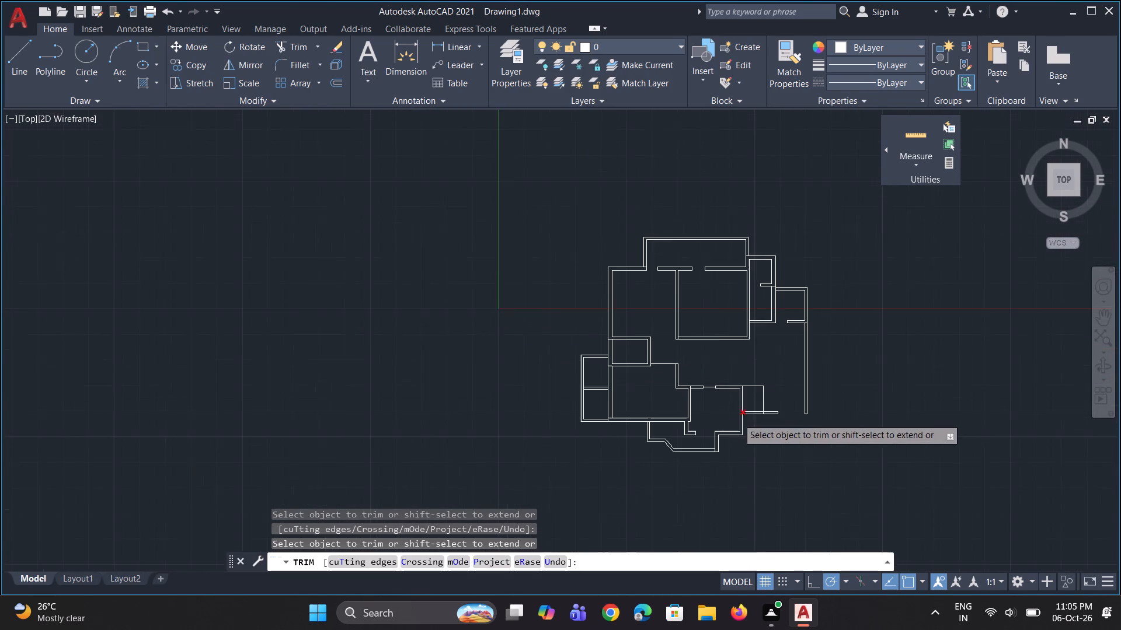
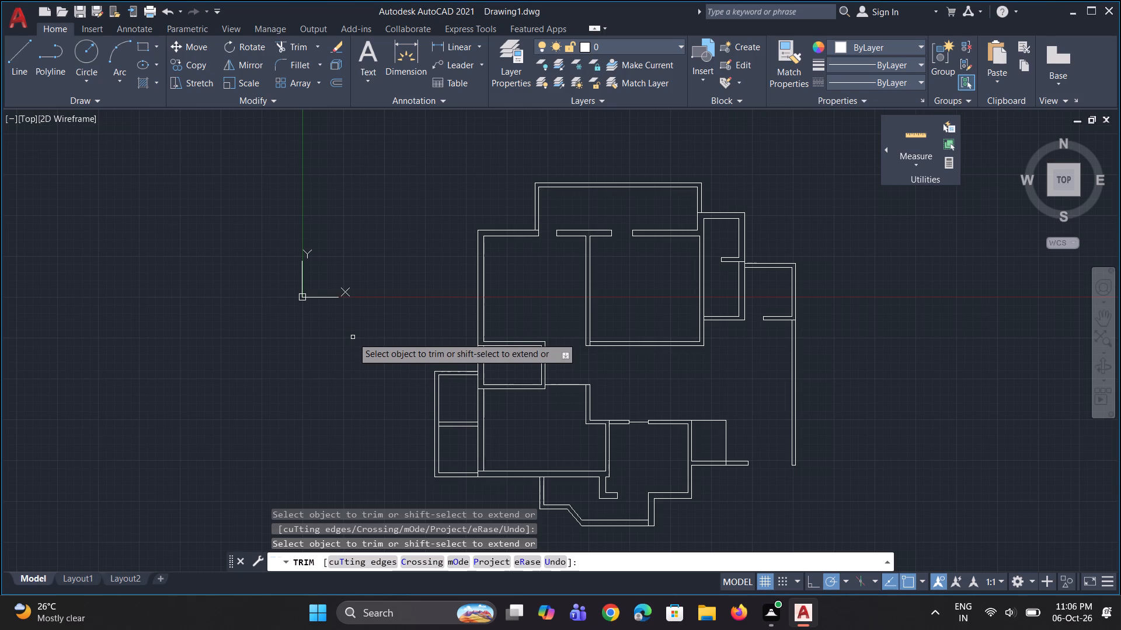
# Trim away the piece of the small southeast room's east line that crosses between the two bottom wall lines.
pyautogui.scroll(-1, 353, 339)
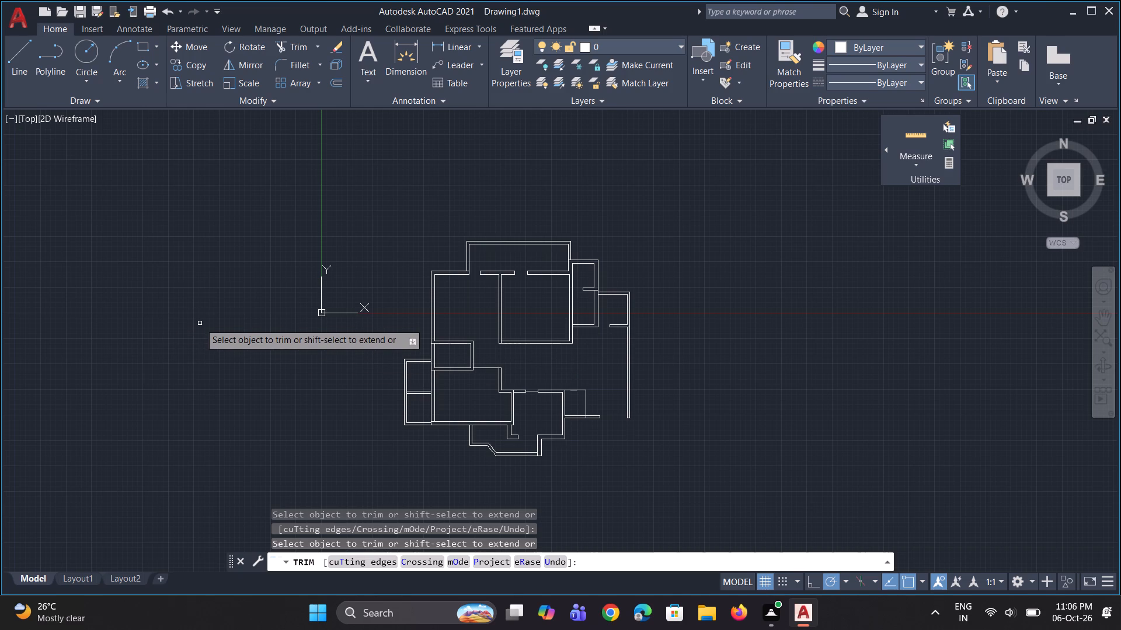
pyautogui.scroll(-1, 405, 452)
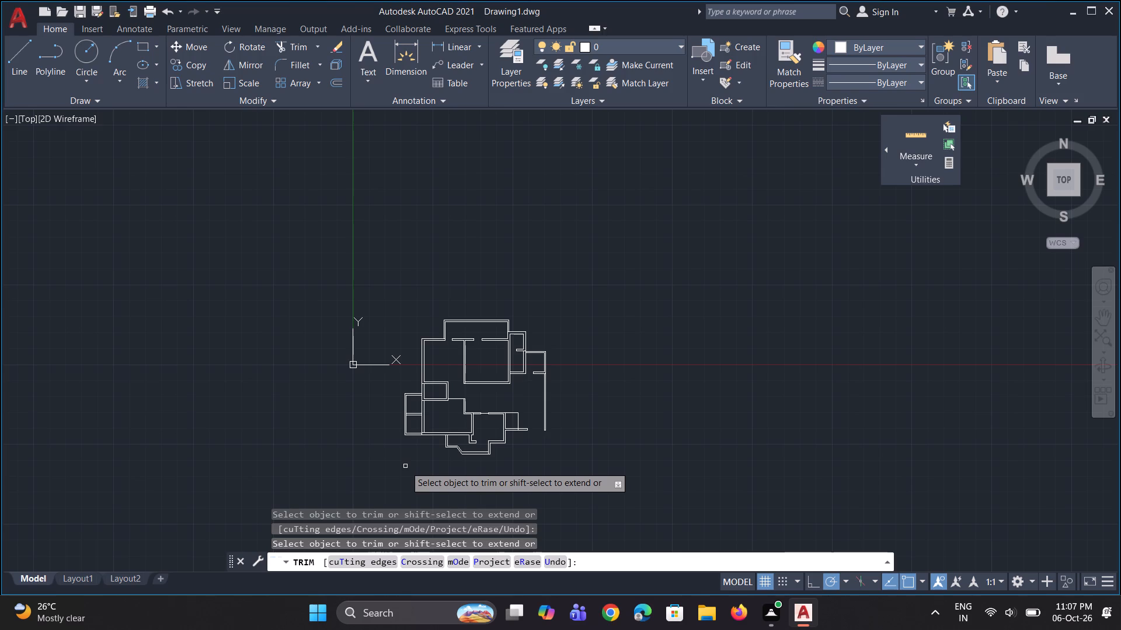
pyautogui.scroll(-2, 405, 466)
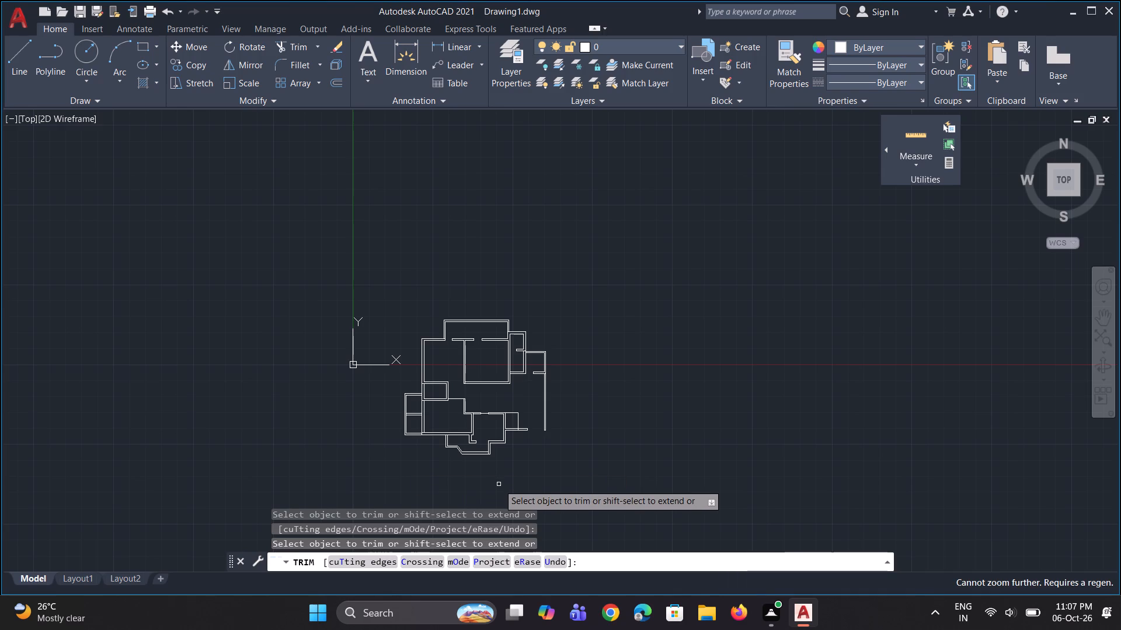
pyautogui.scroll(2, 499, 484)
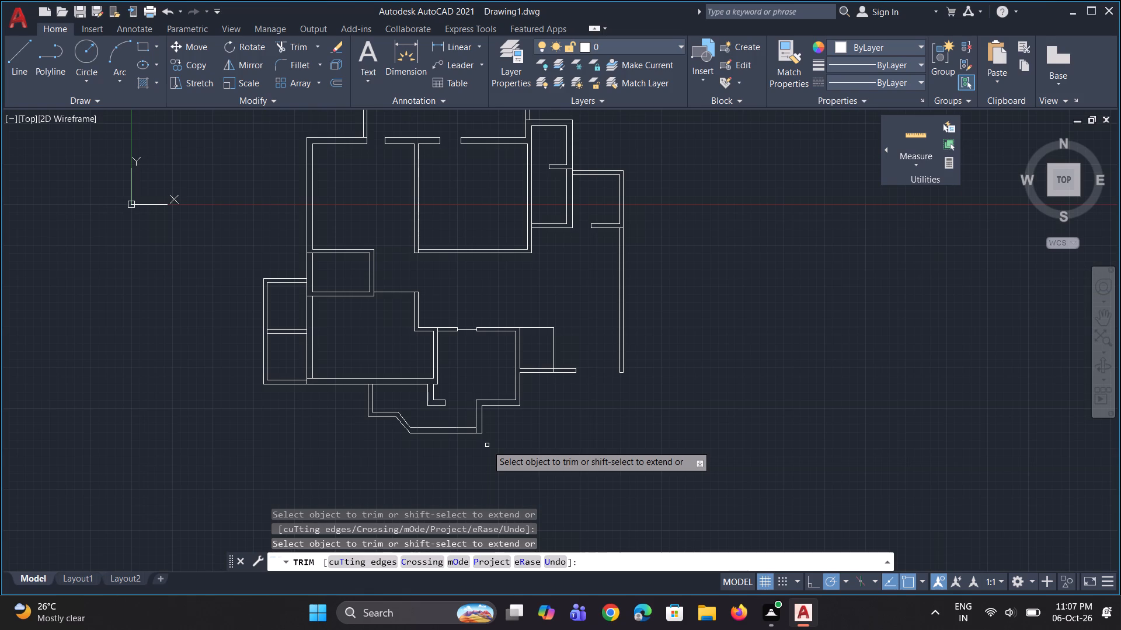
pyautogui.scroll(-1, 487, 445)
pyautogui.scroll(2, 535, 408)
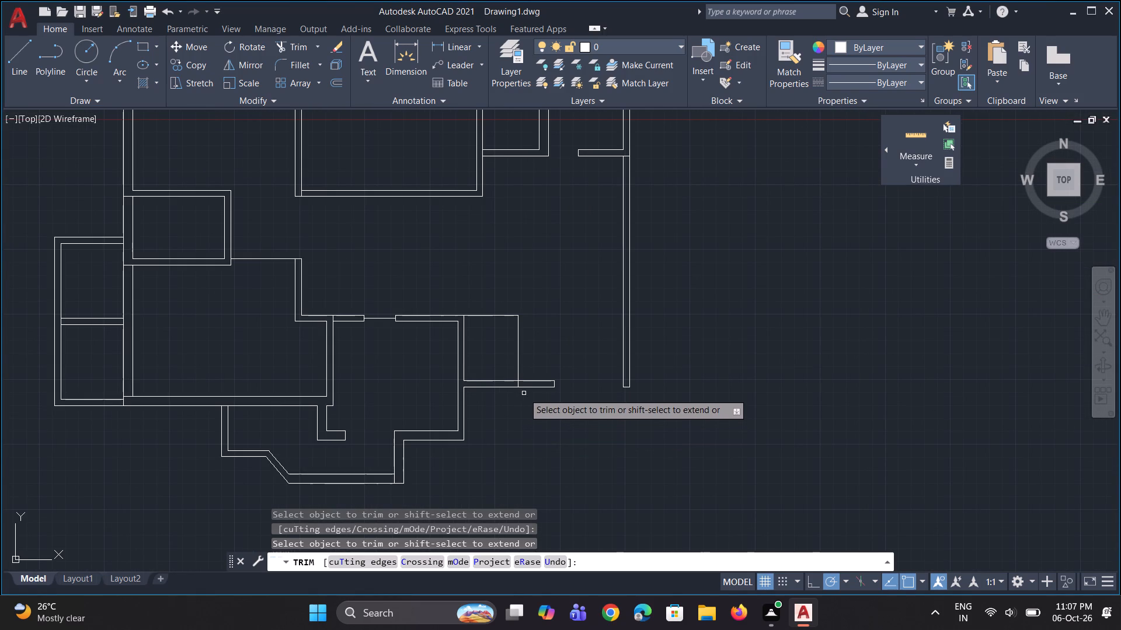
pyautogui.scroll(3, 519, 388)
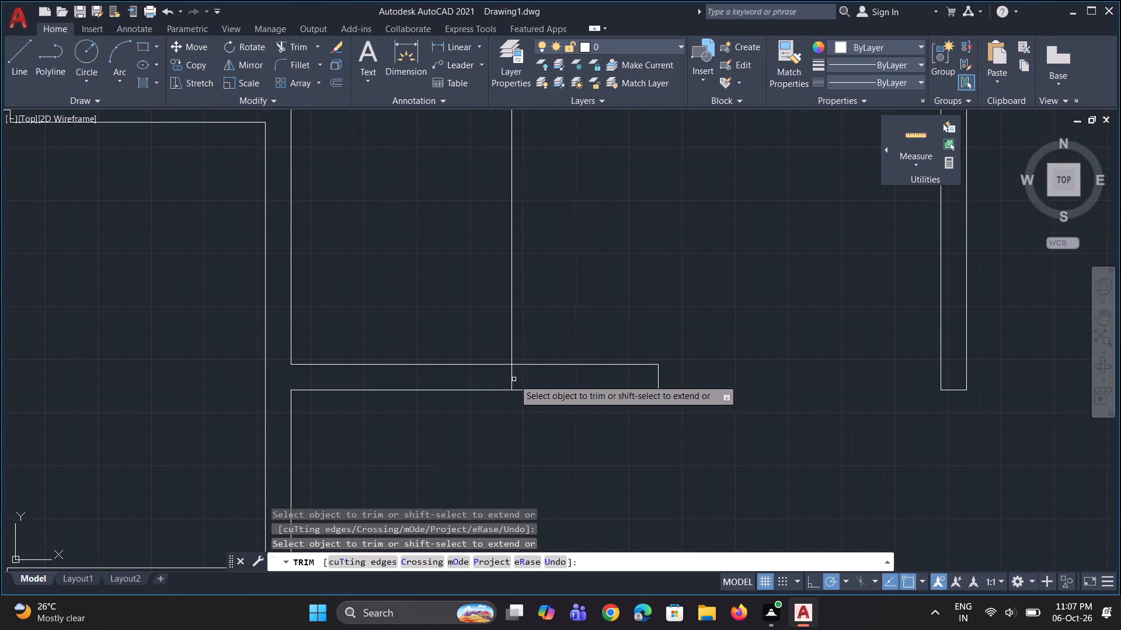
pyautogui.click(510, 379)
pyautogui.scroll(-4, 500, 411)
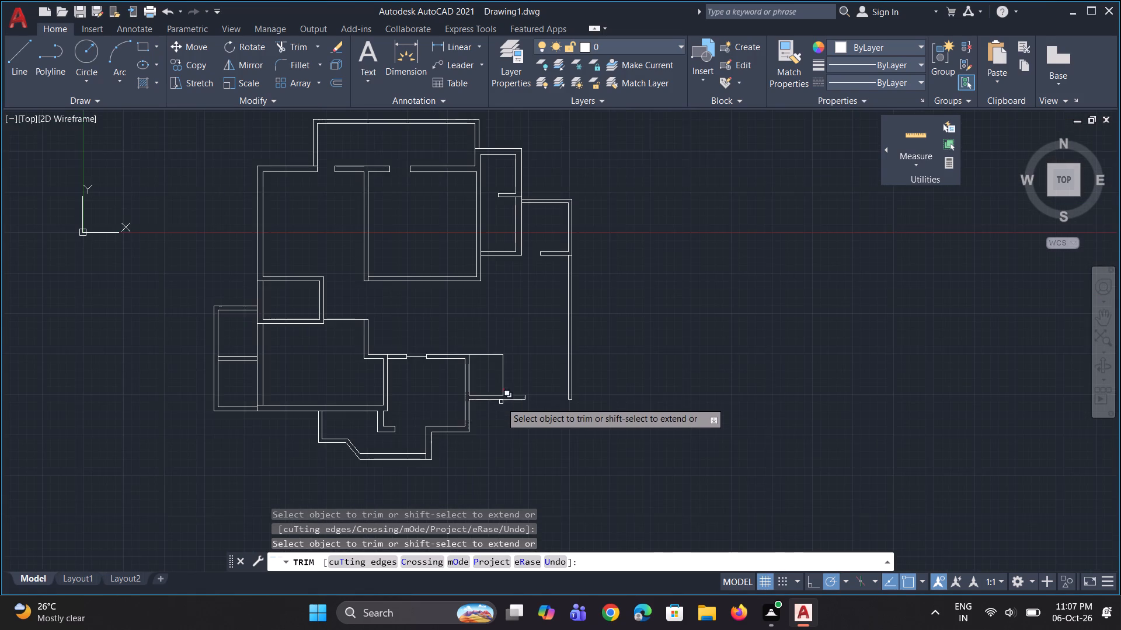
pyautogui.scroll(2, 501, 402)
pyautogui.scroll(-2, 501, 402)
pyautogui.press('Escape')
# Draw a threshold line across the doorway above the angled bay, from the west jamb's lower corner, continuing into a vertical door leaf at the east side.
pyautogui.scroll(-3, 484, 389)
pyautogui.scroll(4, 484, 386)
pyautogui.scroll(-1, 476, 351)
pyautogui.scroll(1, 422, 377)
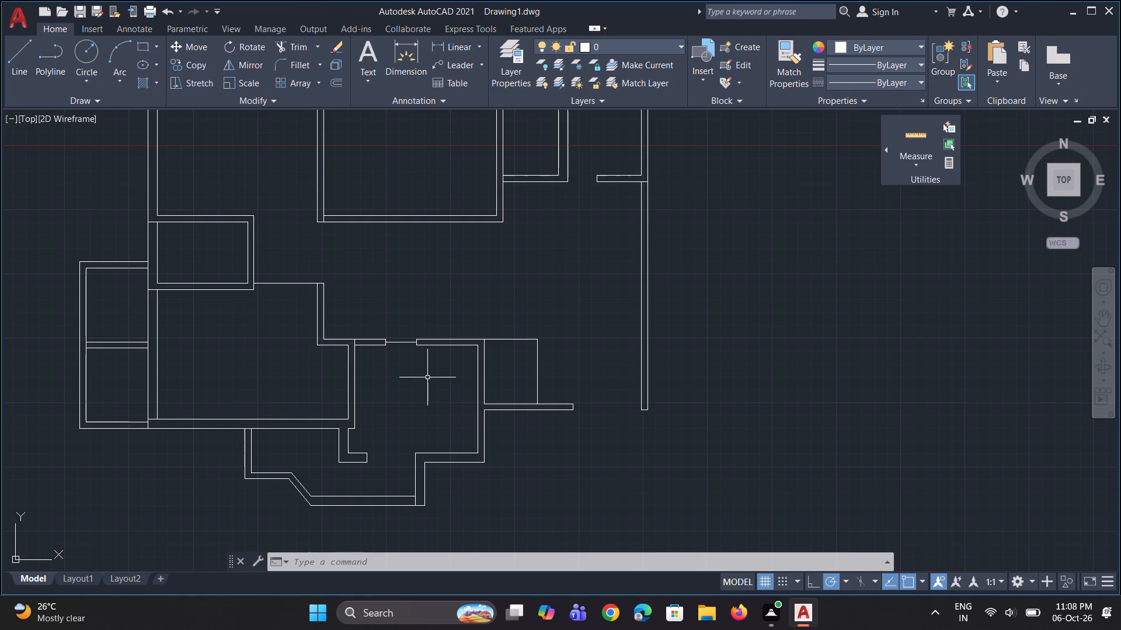
pyautogui.scroll(-1, 335, 393)
pyautogui.scroll(3, 345, 453)
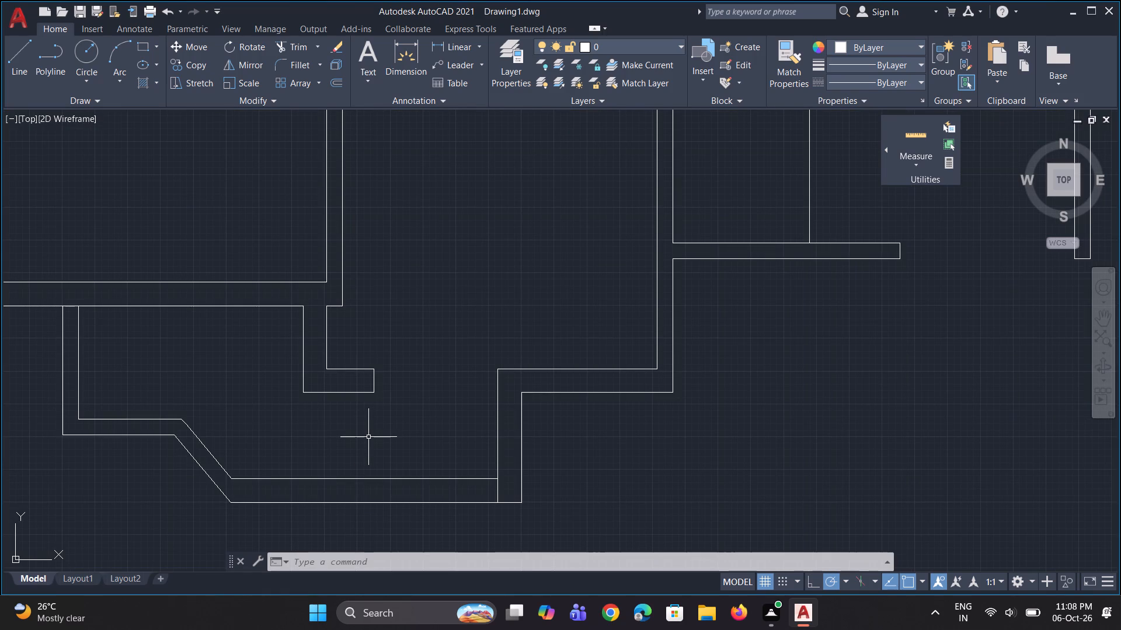
pyautogui.write('l')
pyautogui.press('space')
pyautogui.scroll(2, 402, 429)
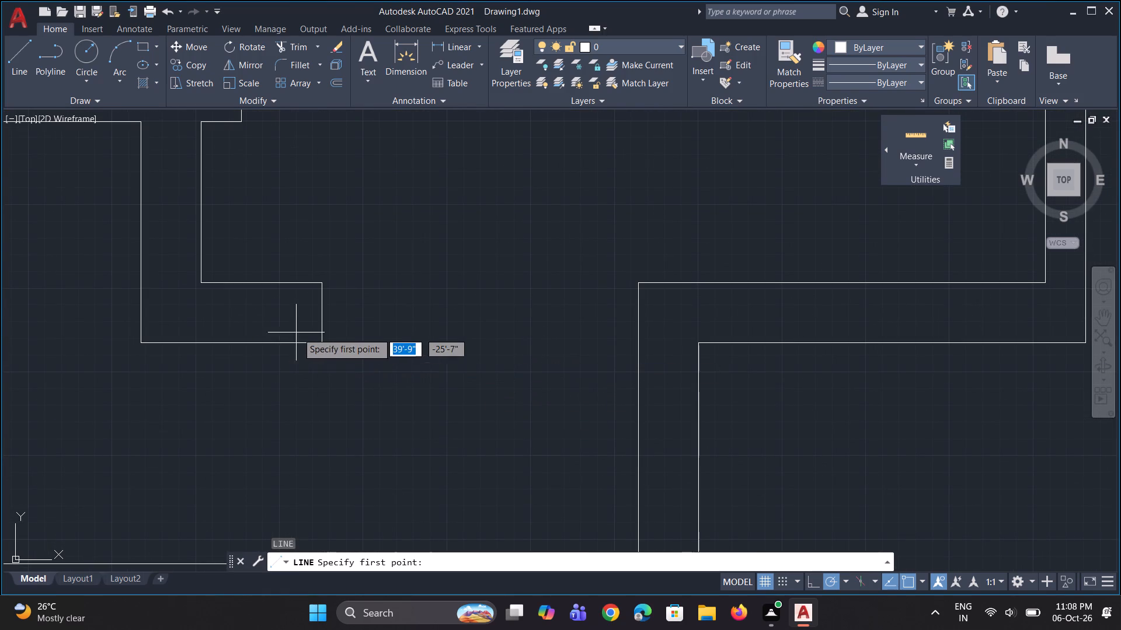
pyautogui.click(326, 344)
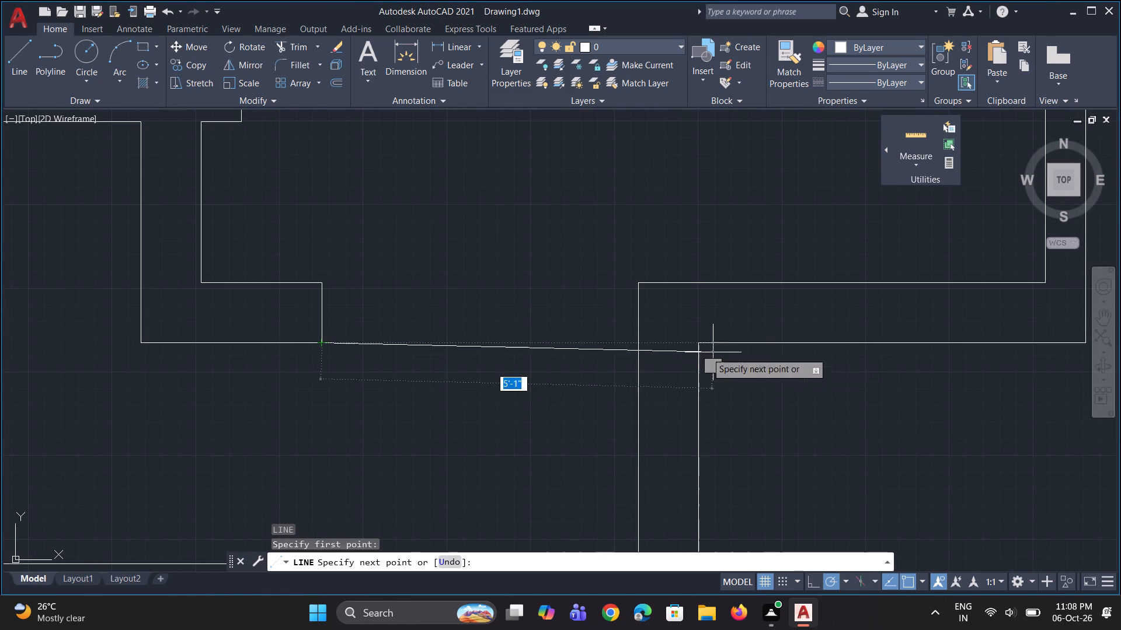
pyautogui.click(640, 345)
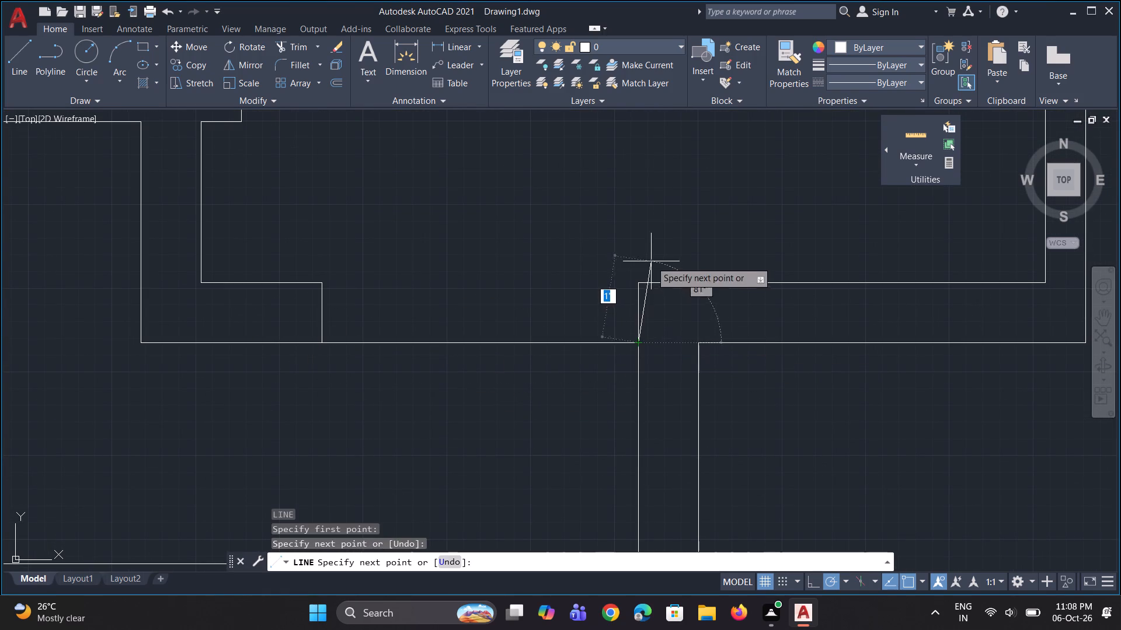
pyautogui.scroll(-2, 646, 306)
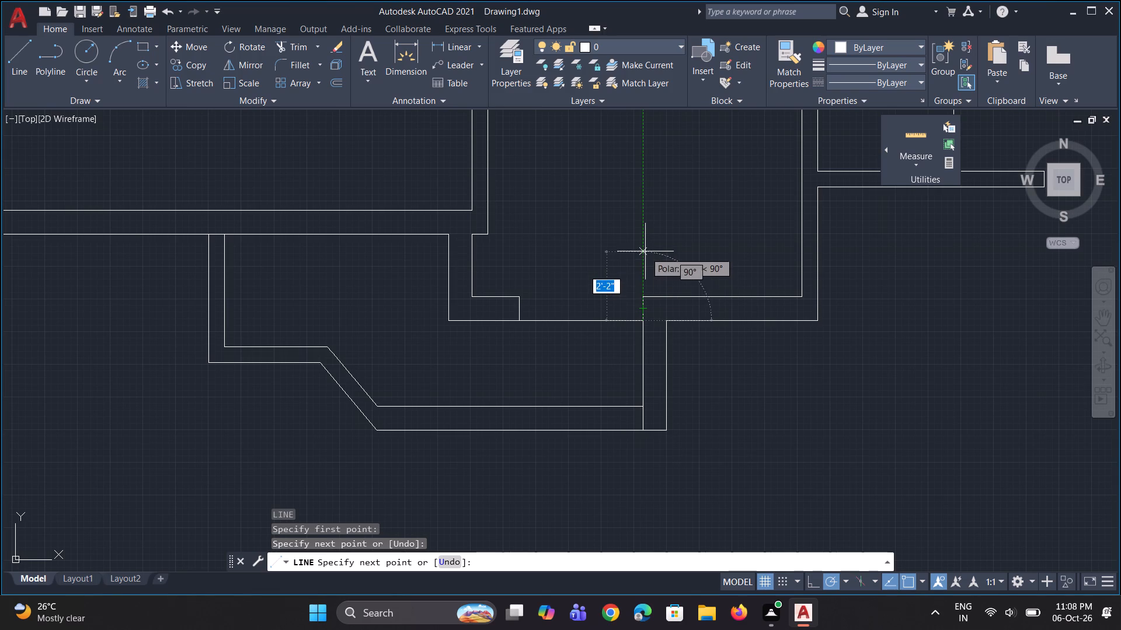
pyautogui.click(645, 243)
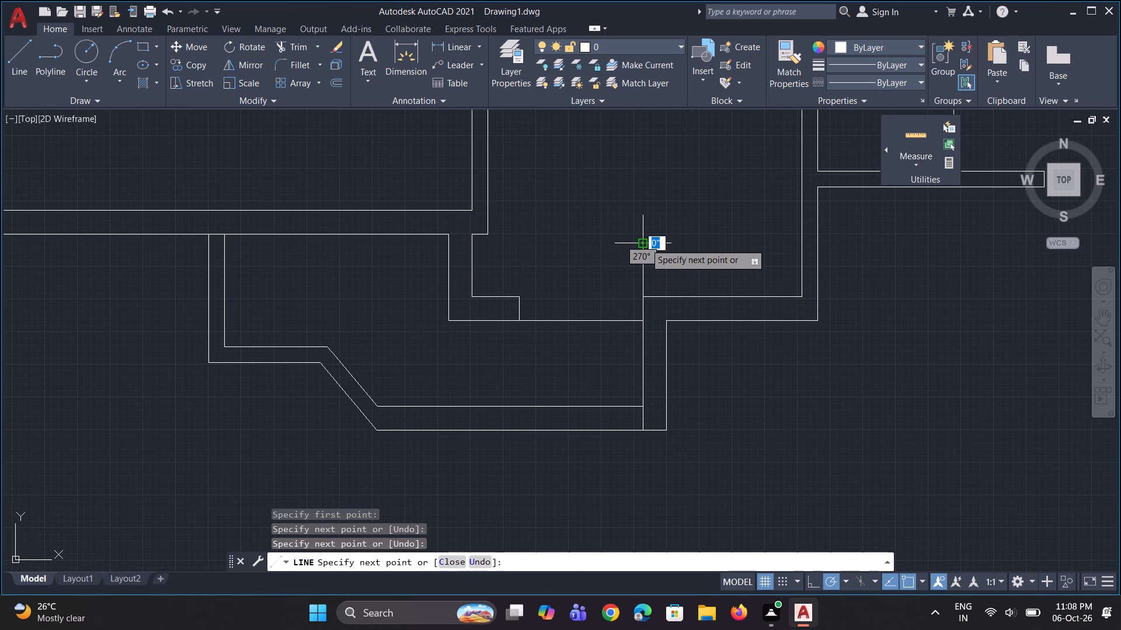
pyautogui.press('Escape')
# Draw a three-point arc from the west jamb's upper corner through the door leaf's top end, ending at the bay's bottom wall.
pyautogui.press('a')
pyautogui.press('space')
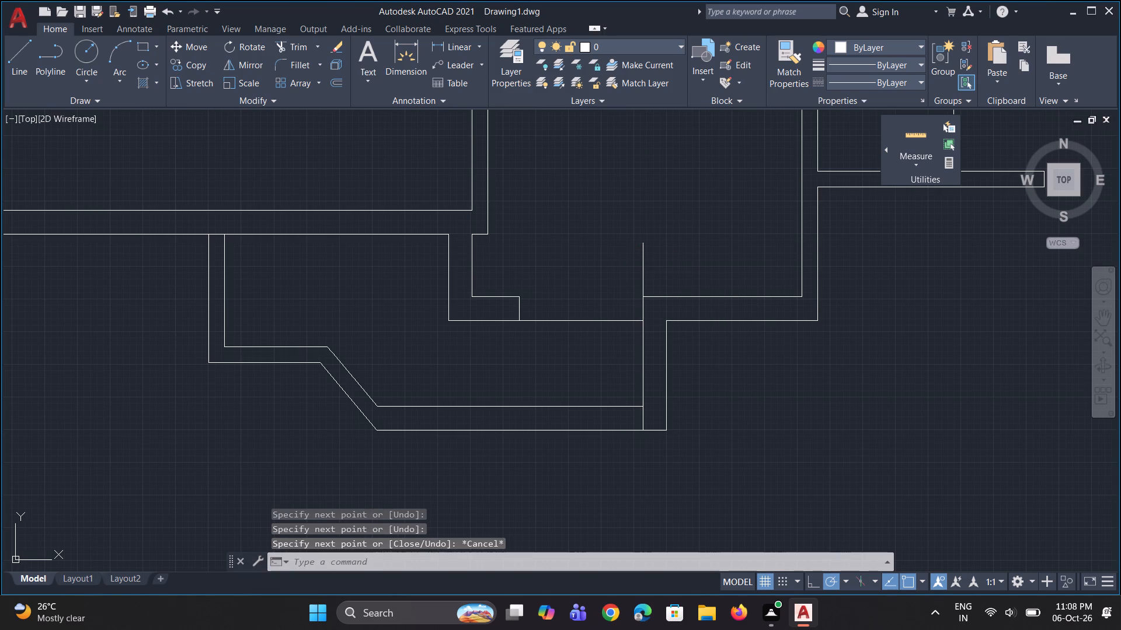
pyautogui.click(524, 297)
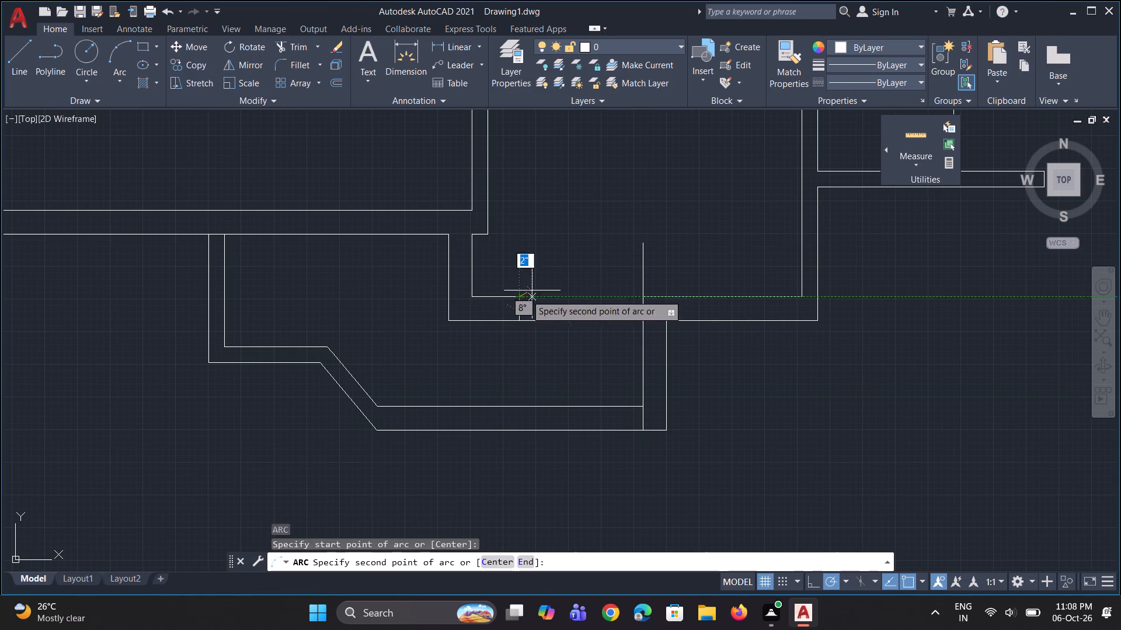
pyautogui.click(640, 242)
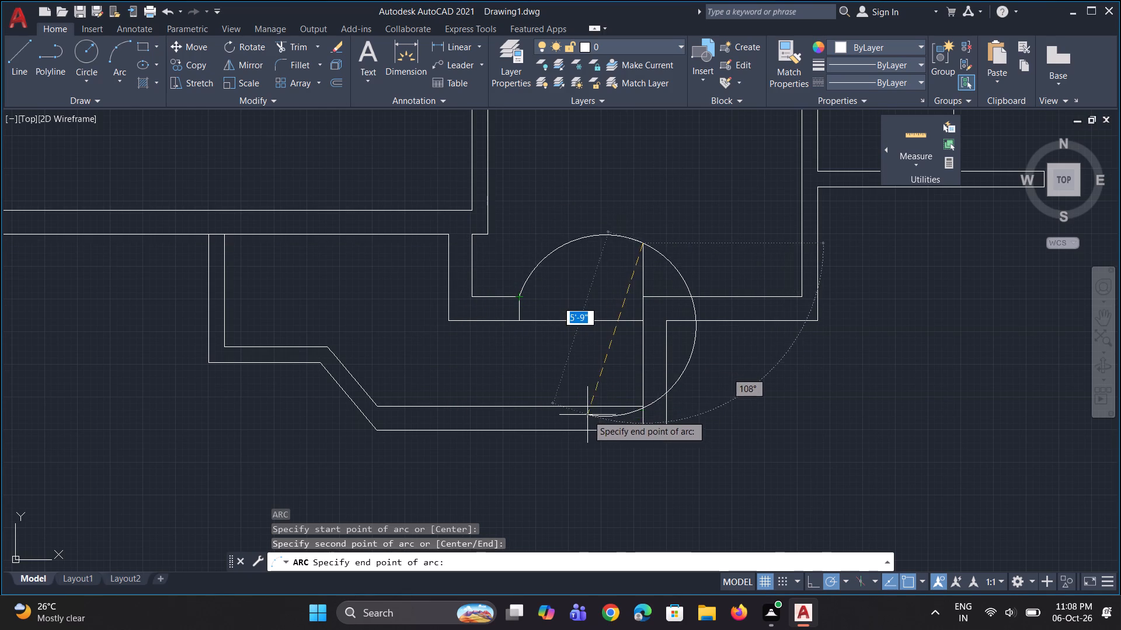
pyautogui.click(613, 426)
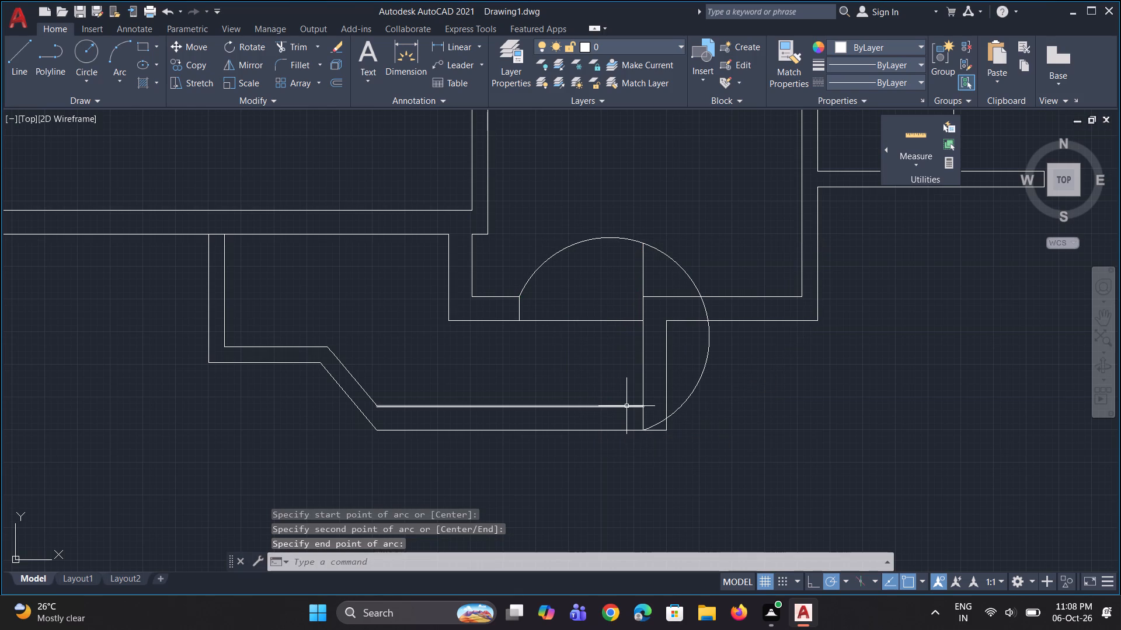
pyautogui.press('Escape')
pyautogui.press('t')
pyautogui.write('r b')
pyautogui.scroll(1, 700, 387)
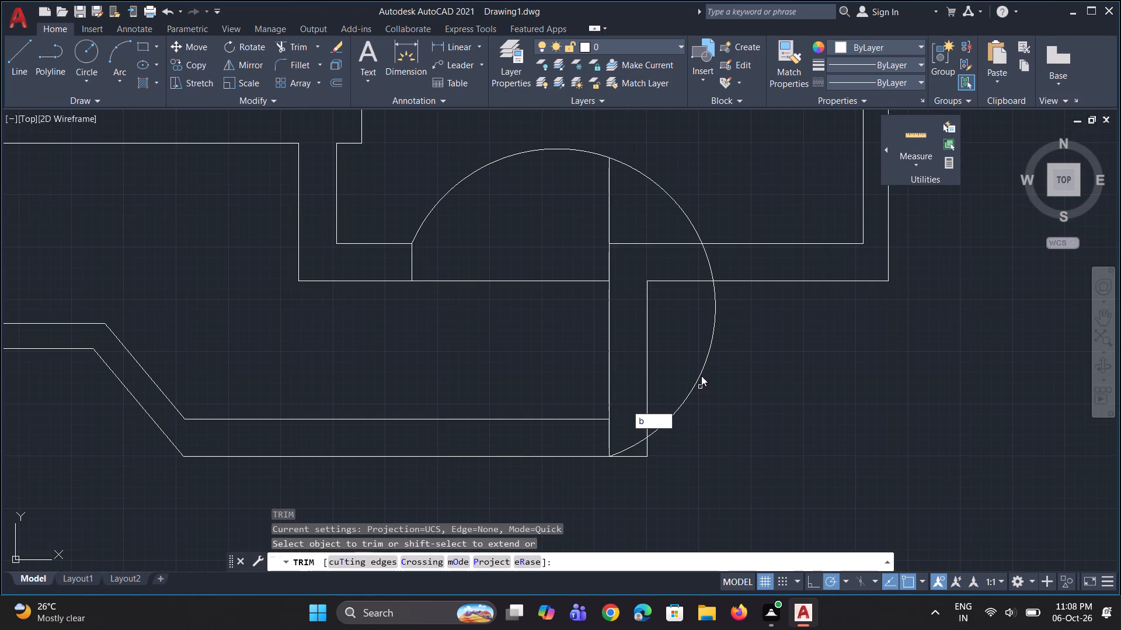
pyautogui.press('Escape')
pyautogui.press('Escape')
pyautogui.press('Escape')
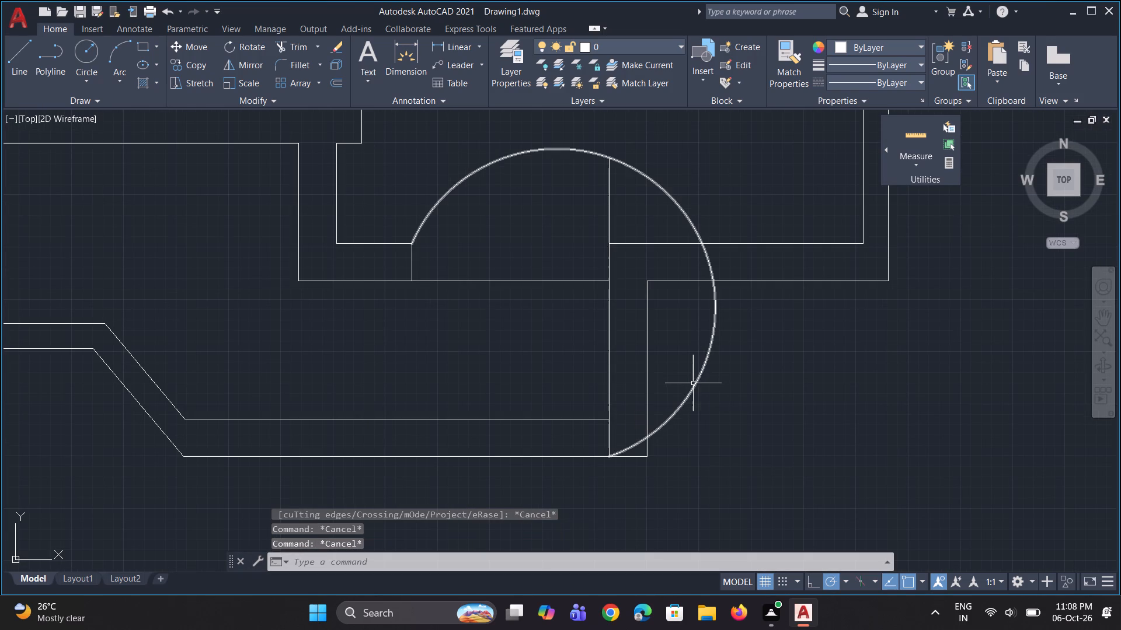
# Trim the arc pieces beyond the door leaf so only the door swing between west jamb and leaf remains.
pyautogui.write('tr')
pyautogui.press('space')
pyautogui.click(692, 385)
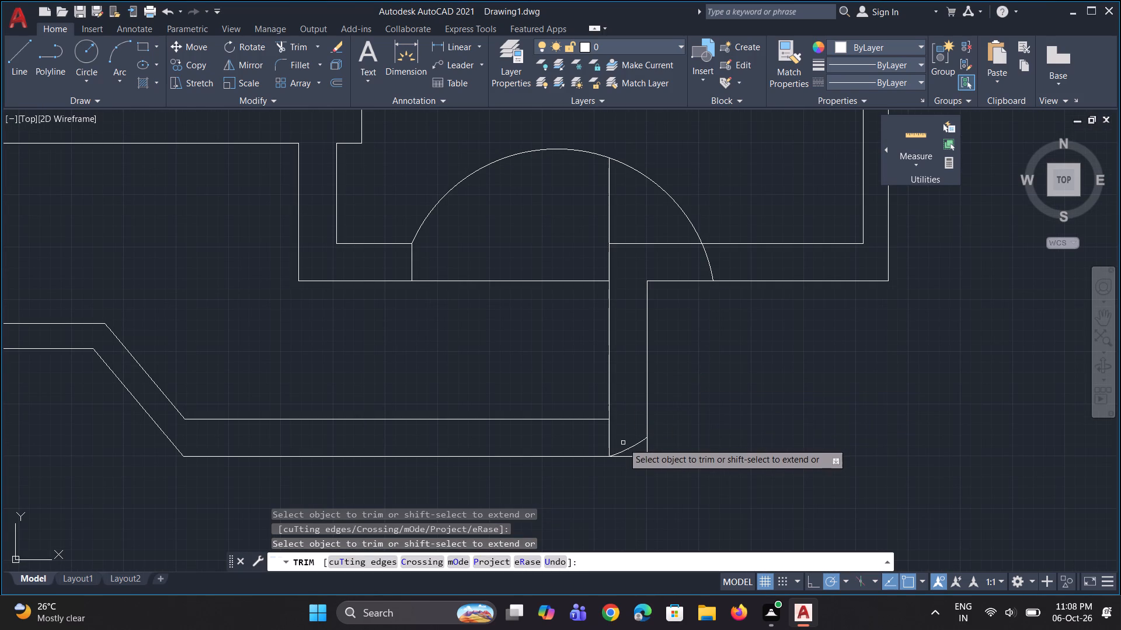
pyautogui.click(627, 448)
pyautogui.click(708, 264)
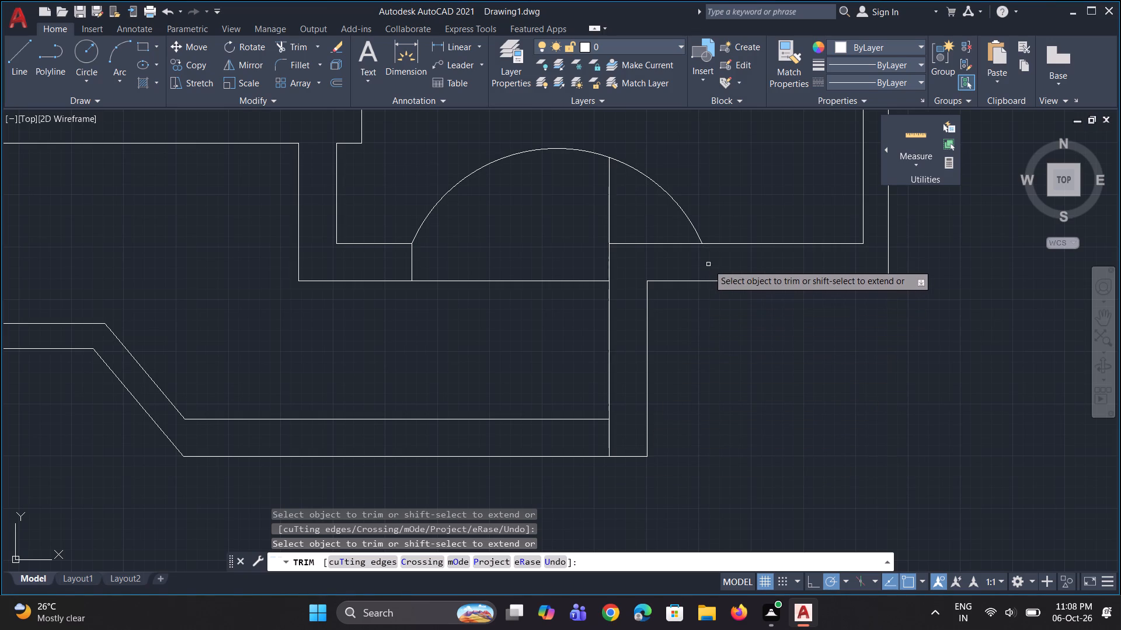
pyautogui.click(690, 222)
pyautogui.scroll(-4, 601, 337)
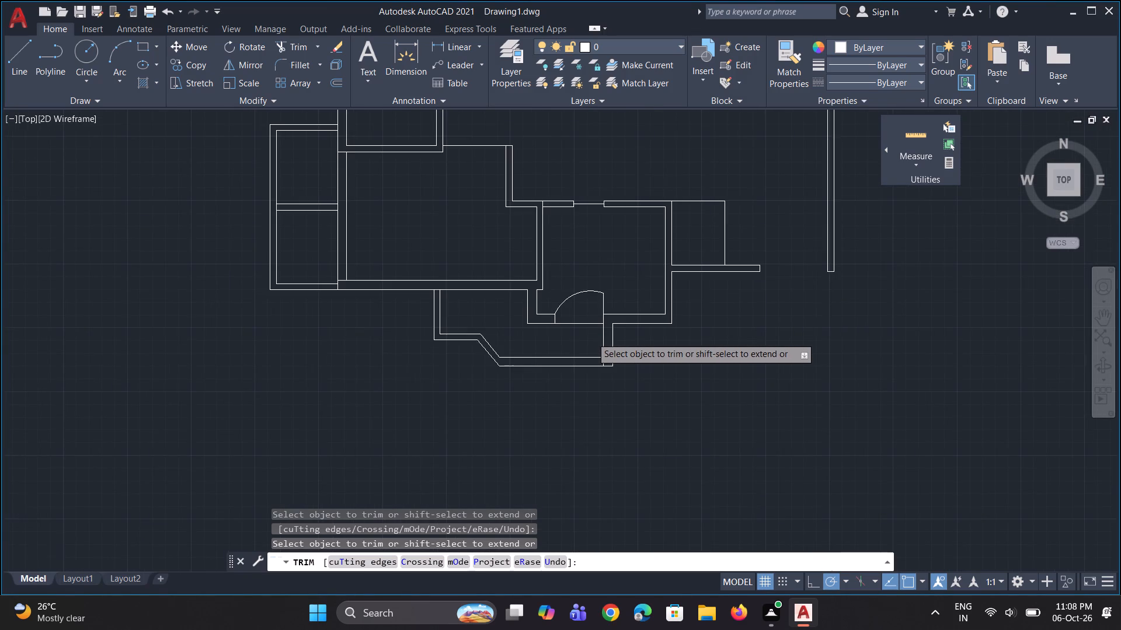
pyautogui.scroll(1, 775, 301)
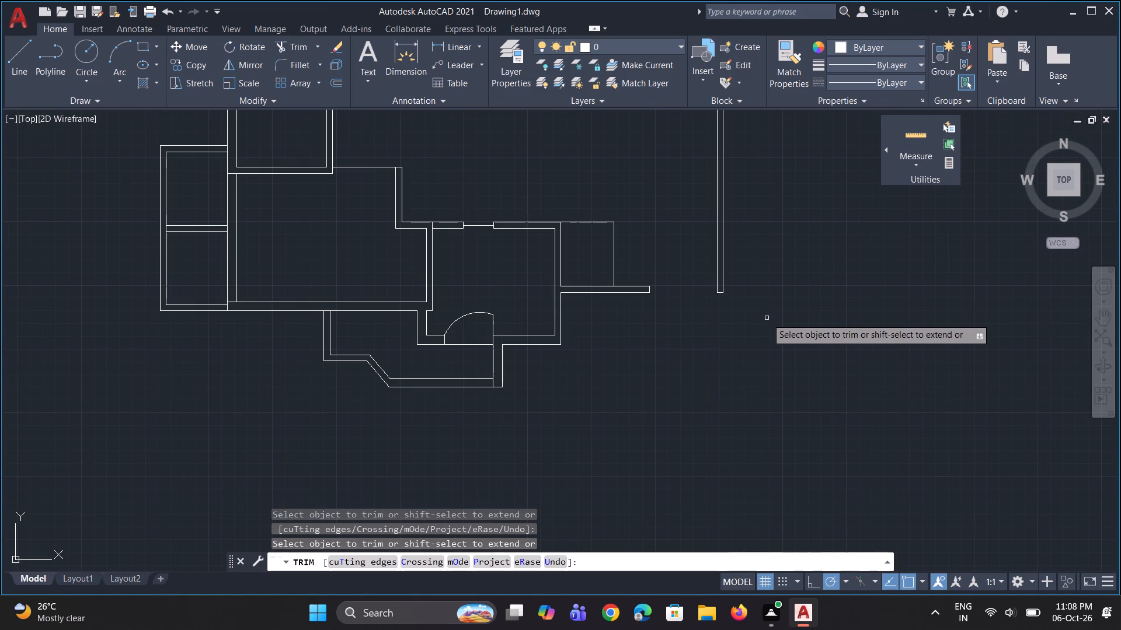
pyautogui.press('Escape')
# Draw a 5'-6" threshold line from the southeast wall end's midpoint to the east wall, continuing into a vertical door leaf beside that wall.
pyautogui.press('l')
pyautogui.press('space')
pyautogui.scroll(2, 583, 313)
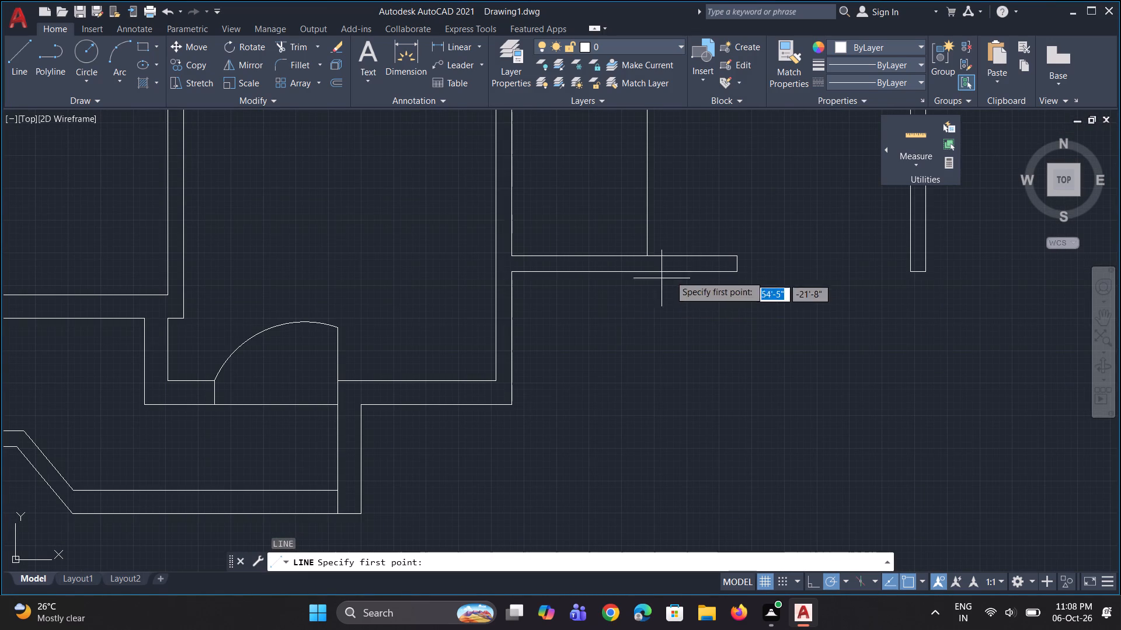
pyautogui.click(737, 268)
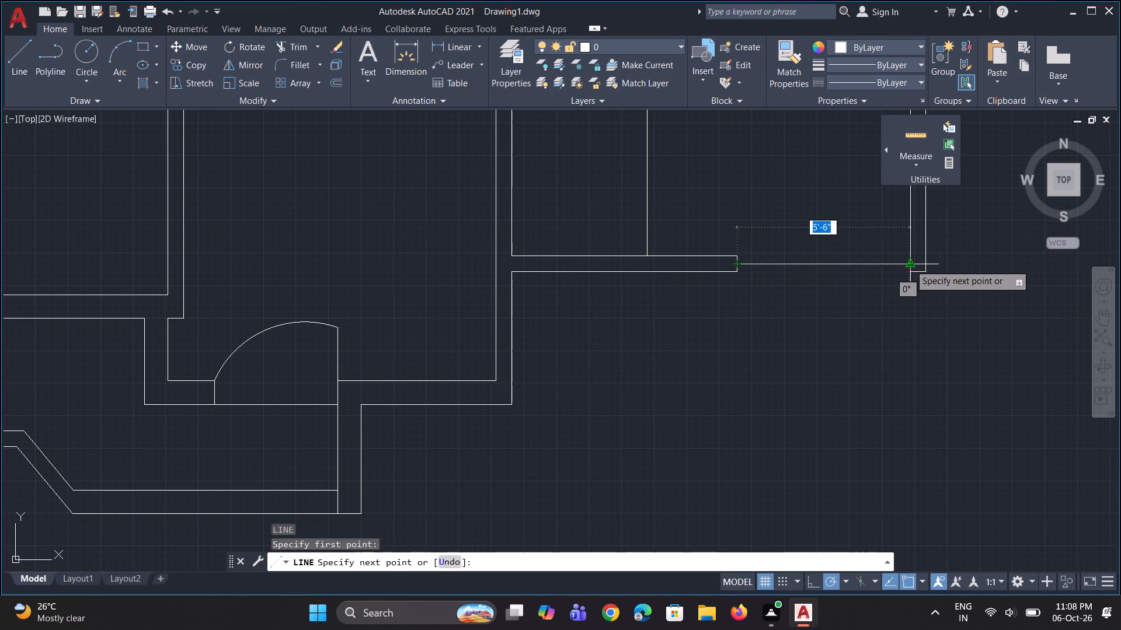
pyautogui.click(910, 264)
pyautogui.scroll(1, 890, 268)
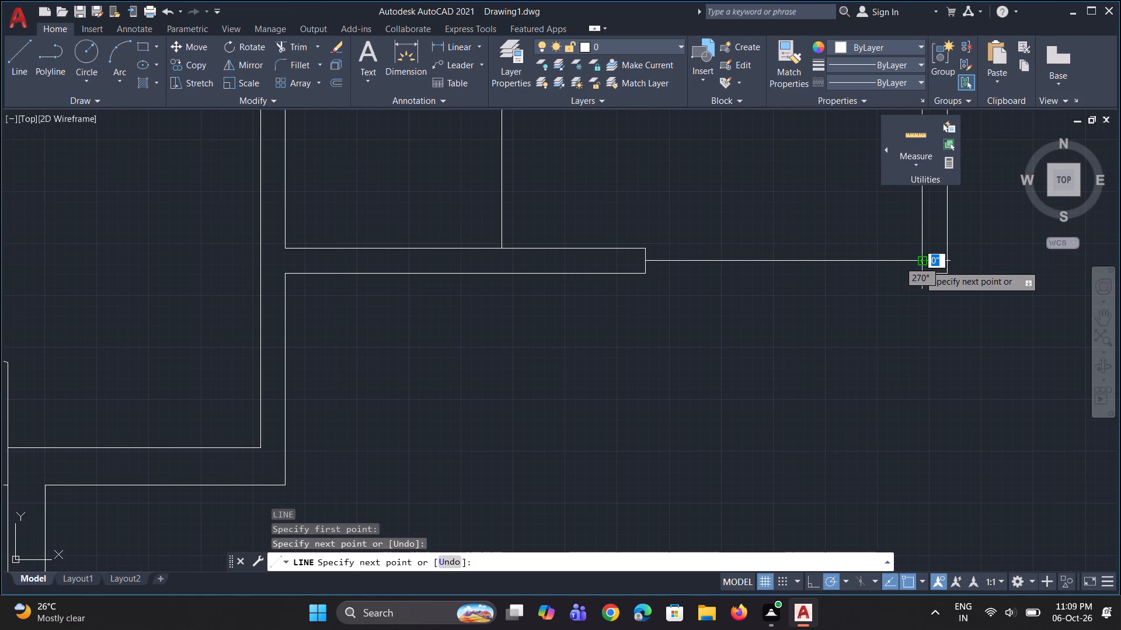
pyautogui.click(906, 265)
pyautogui.scroll(-3, 896, 250)
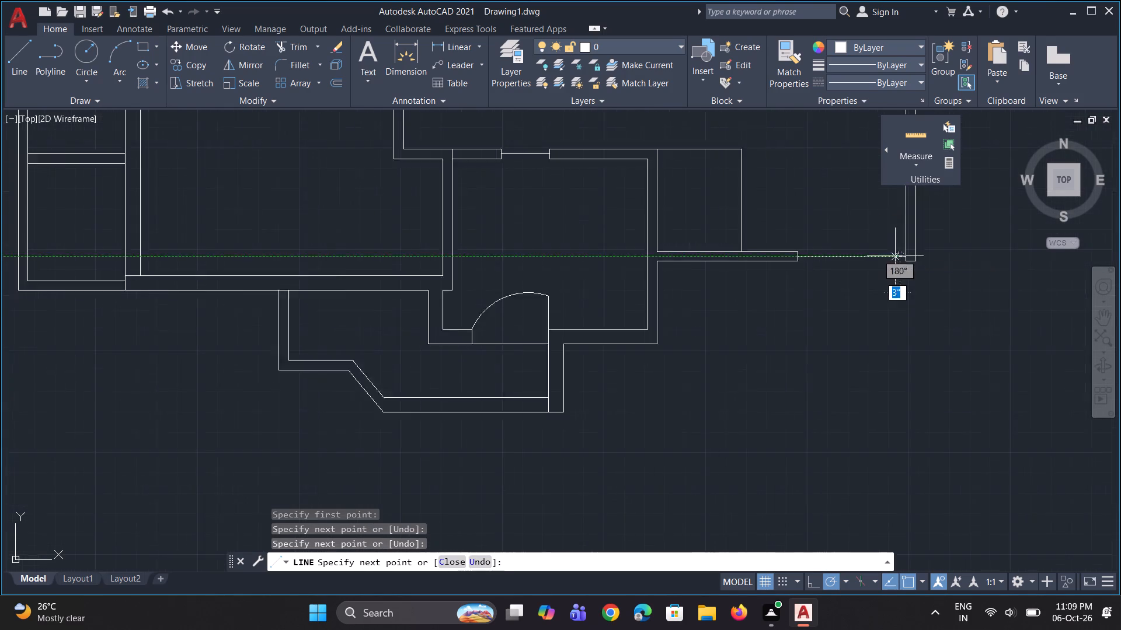
pyautogui.click(894, 212)
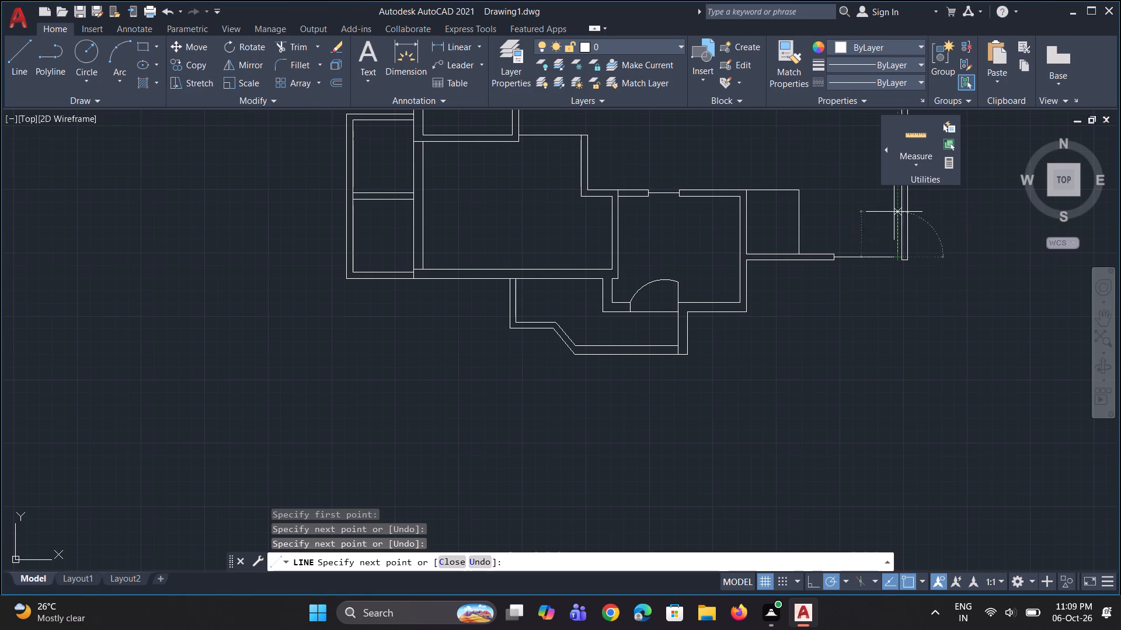
pyautogui.press('Escape')
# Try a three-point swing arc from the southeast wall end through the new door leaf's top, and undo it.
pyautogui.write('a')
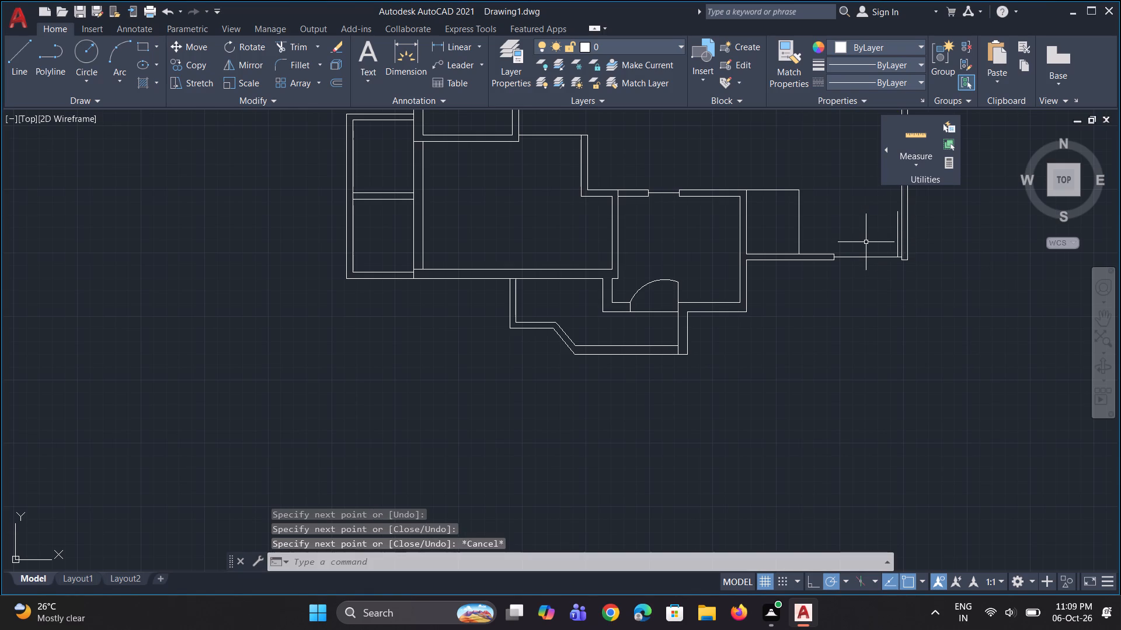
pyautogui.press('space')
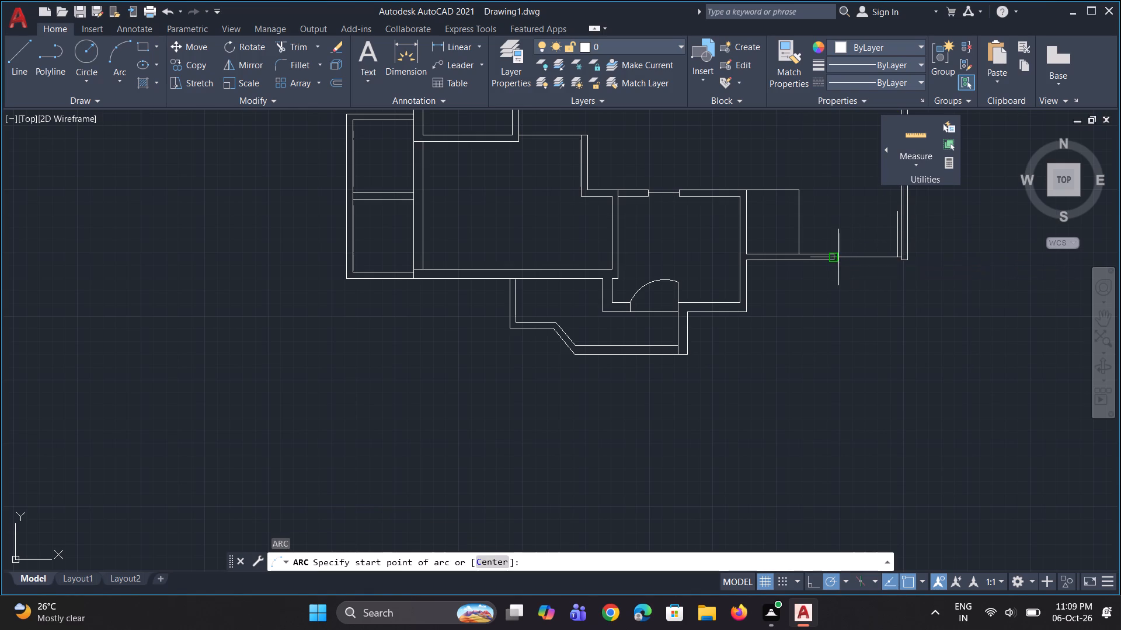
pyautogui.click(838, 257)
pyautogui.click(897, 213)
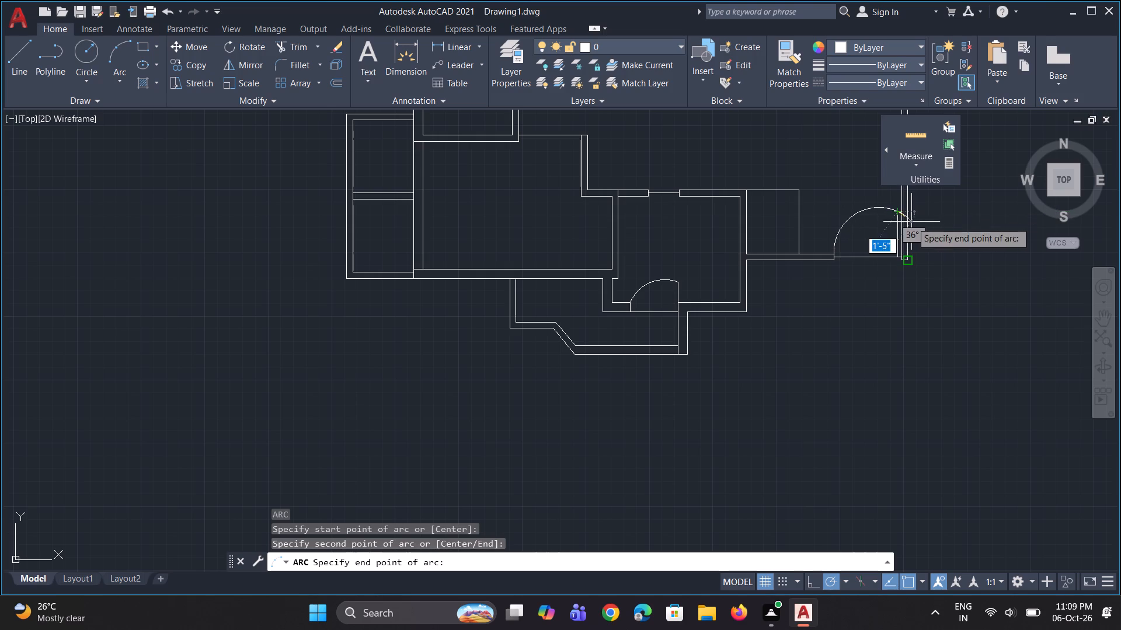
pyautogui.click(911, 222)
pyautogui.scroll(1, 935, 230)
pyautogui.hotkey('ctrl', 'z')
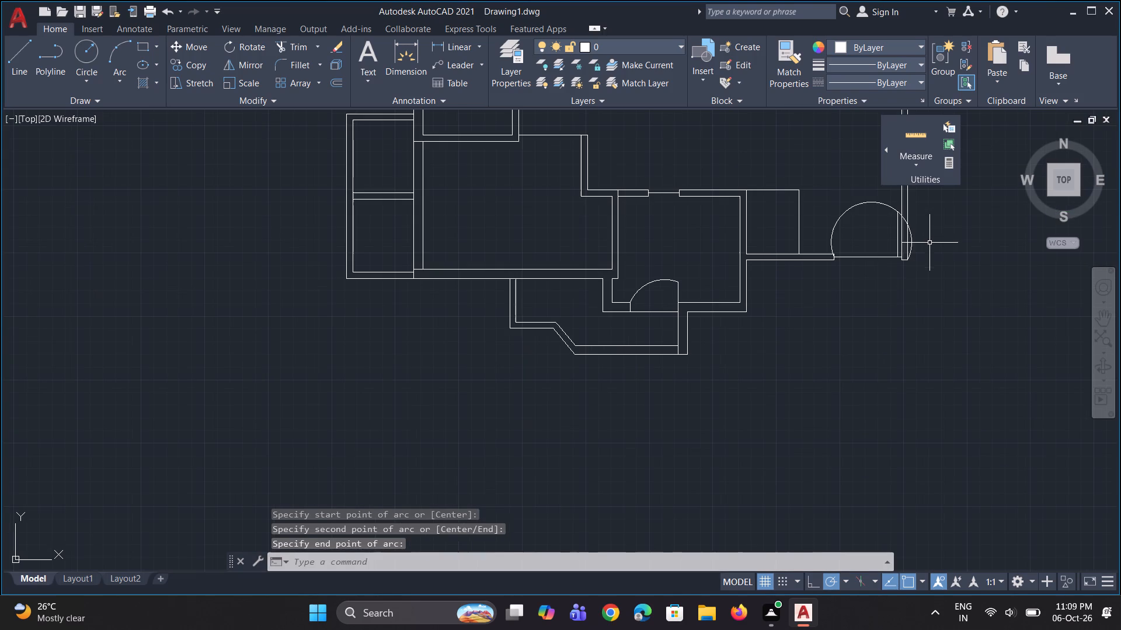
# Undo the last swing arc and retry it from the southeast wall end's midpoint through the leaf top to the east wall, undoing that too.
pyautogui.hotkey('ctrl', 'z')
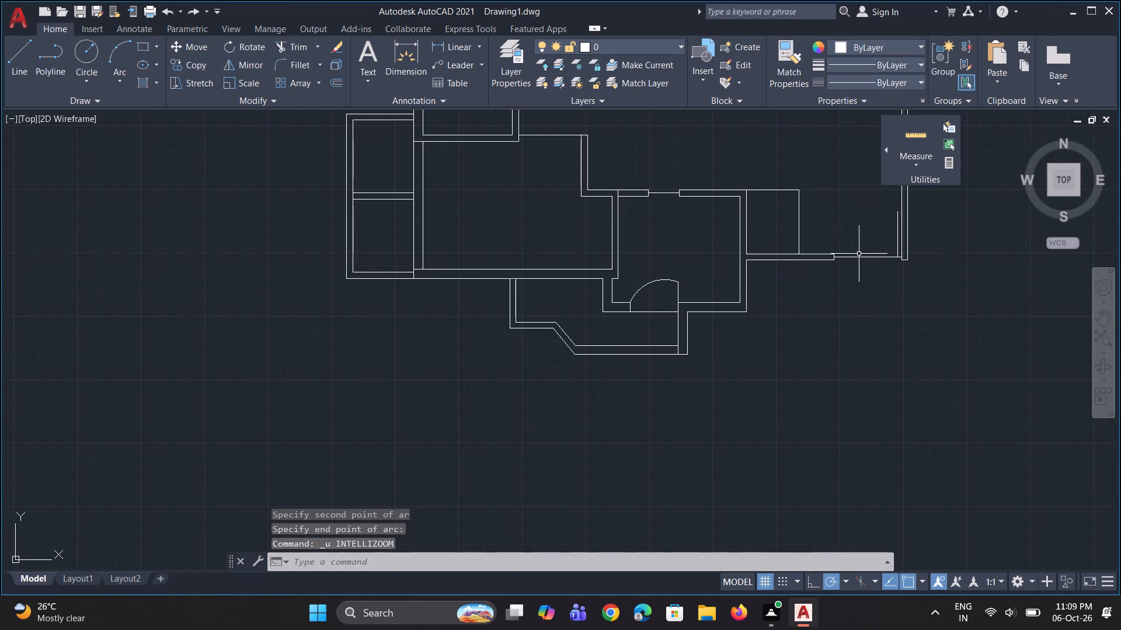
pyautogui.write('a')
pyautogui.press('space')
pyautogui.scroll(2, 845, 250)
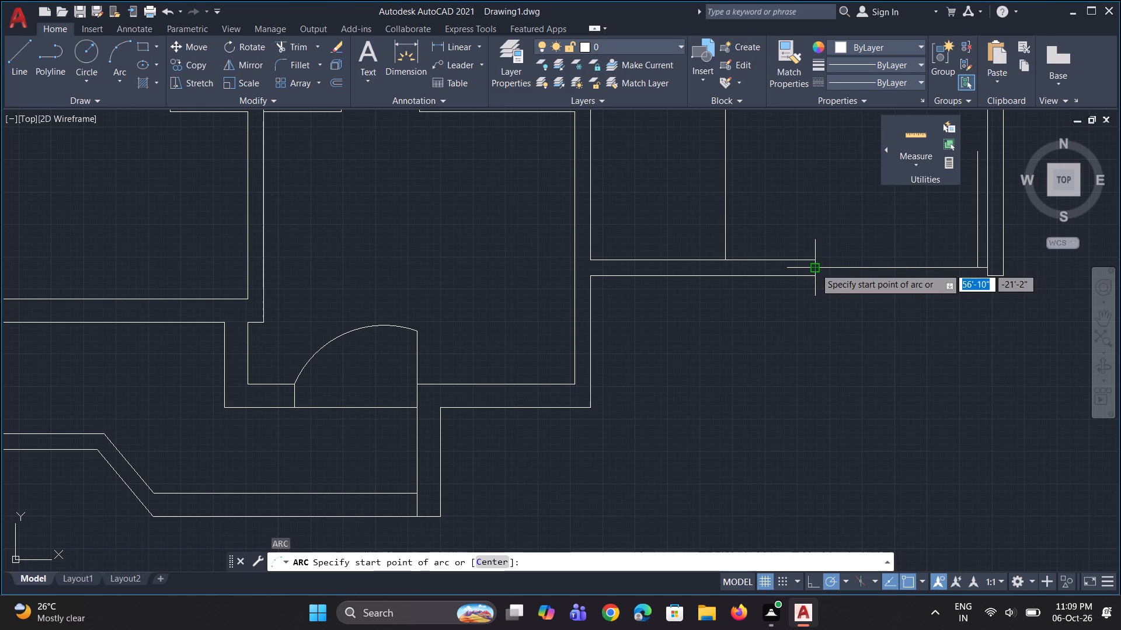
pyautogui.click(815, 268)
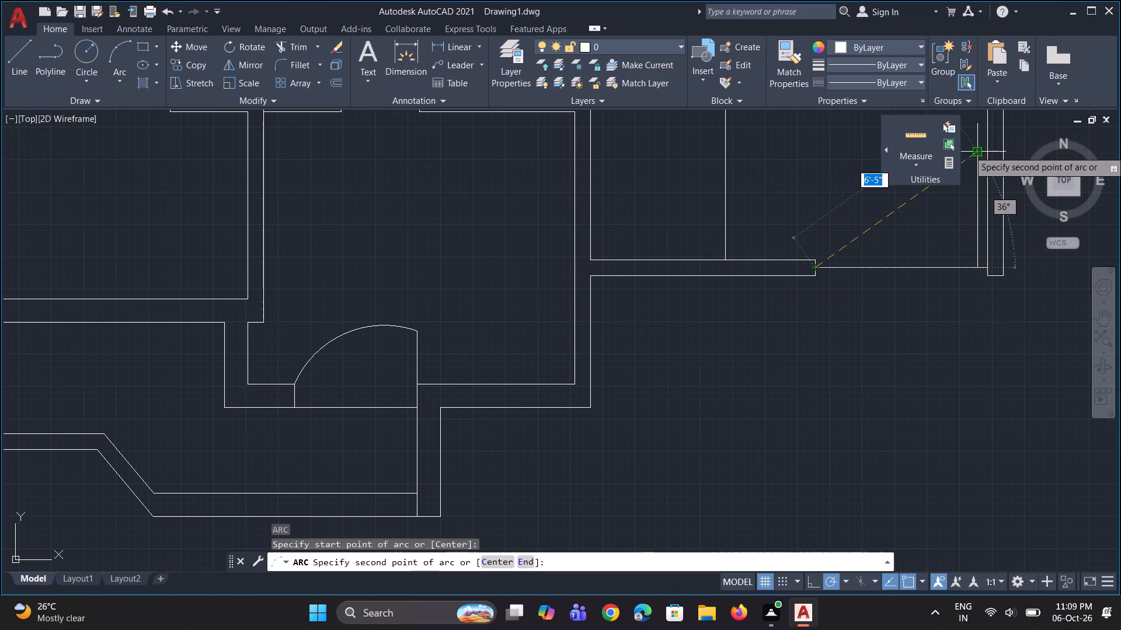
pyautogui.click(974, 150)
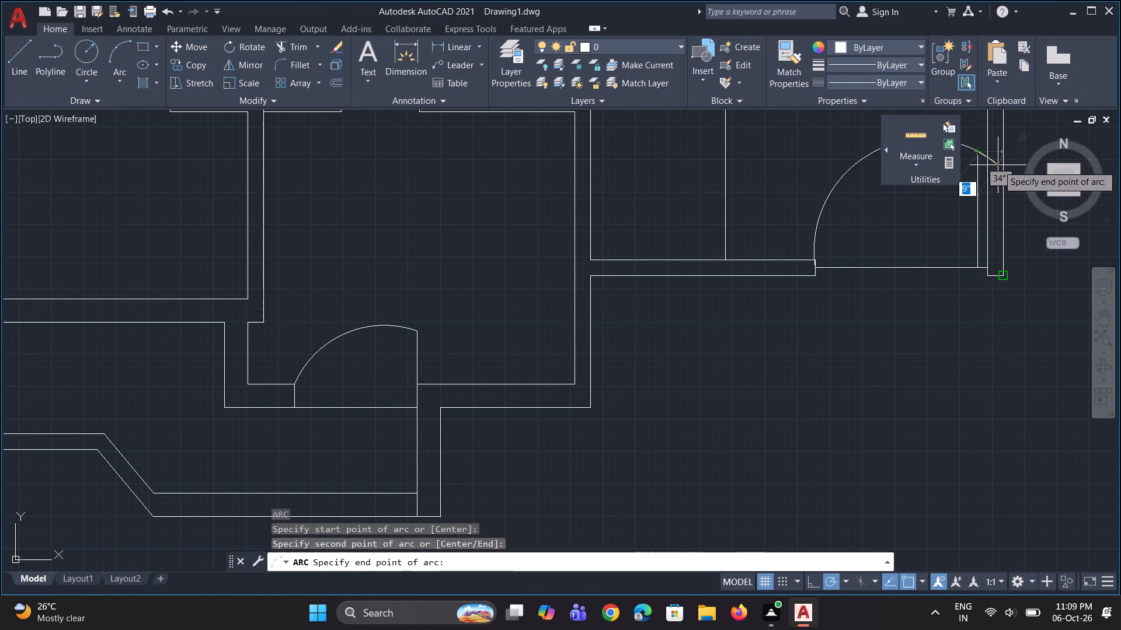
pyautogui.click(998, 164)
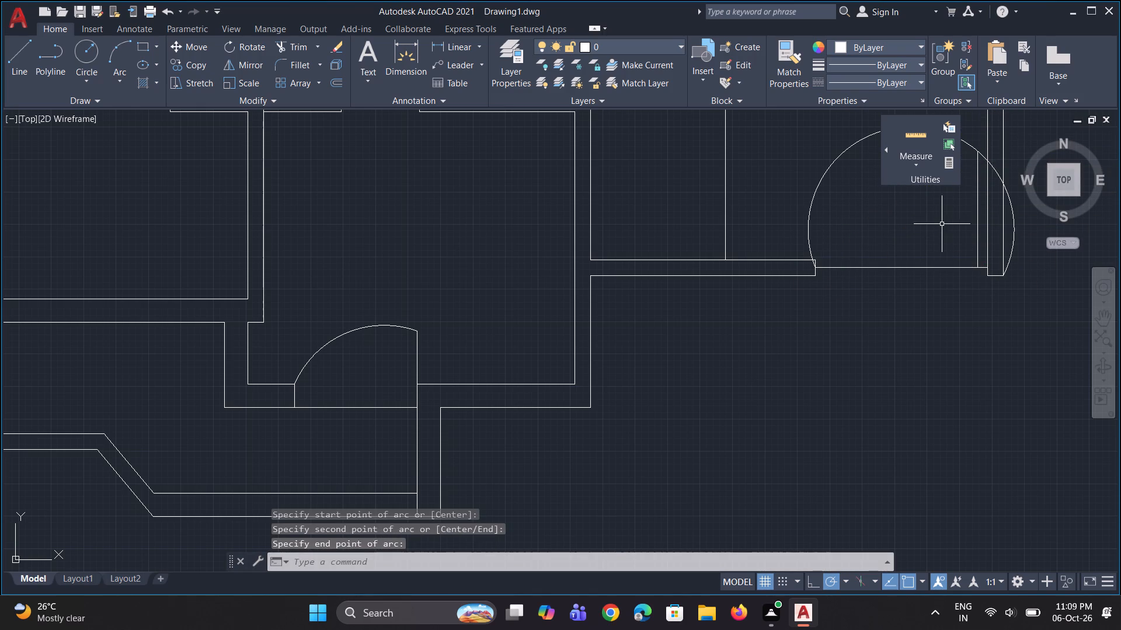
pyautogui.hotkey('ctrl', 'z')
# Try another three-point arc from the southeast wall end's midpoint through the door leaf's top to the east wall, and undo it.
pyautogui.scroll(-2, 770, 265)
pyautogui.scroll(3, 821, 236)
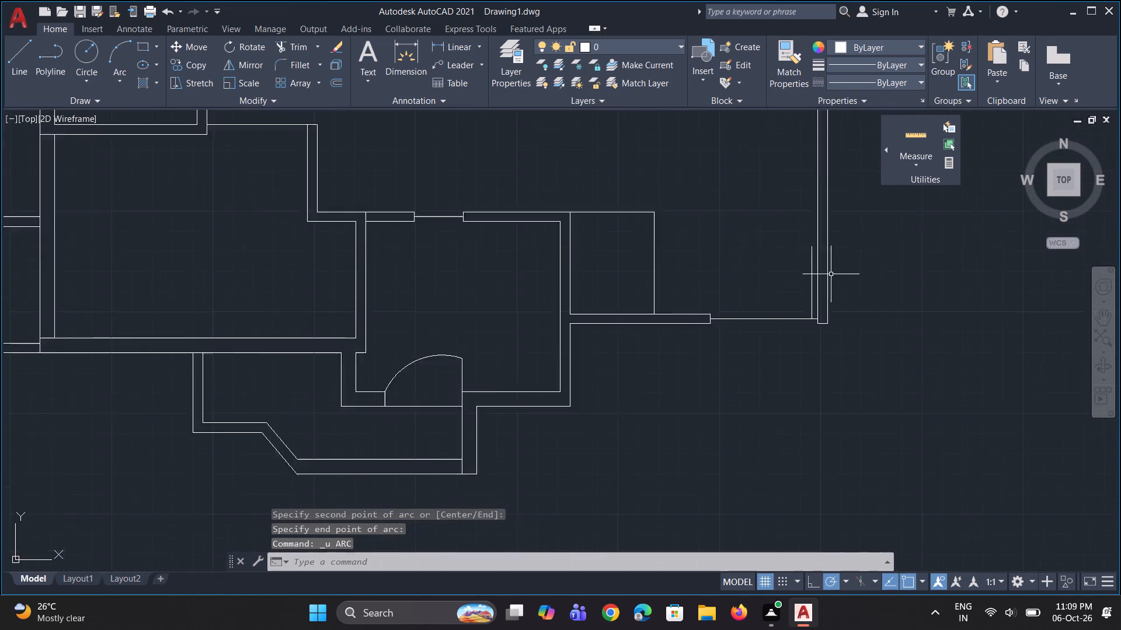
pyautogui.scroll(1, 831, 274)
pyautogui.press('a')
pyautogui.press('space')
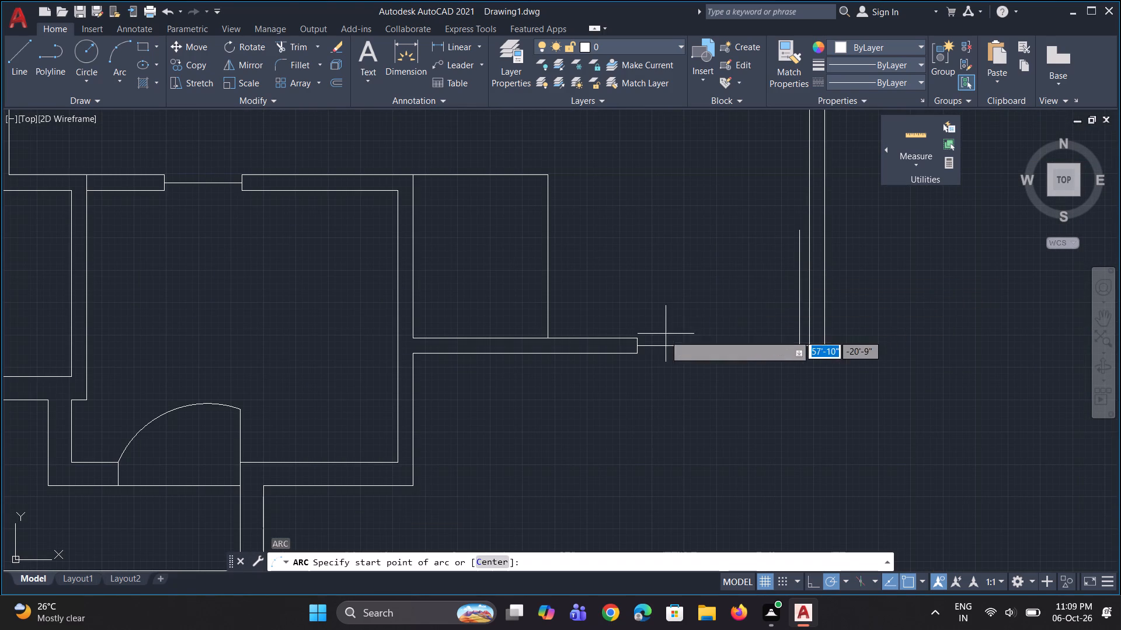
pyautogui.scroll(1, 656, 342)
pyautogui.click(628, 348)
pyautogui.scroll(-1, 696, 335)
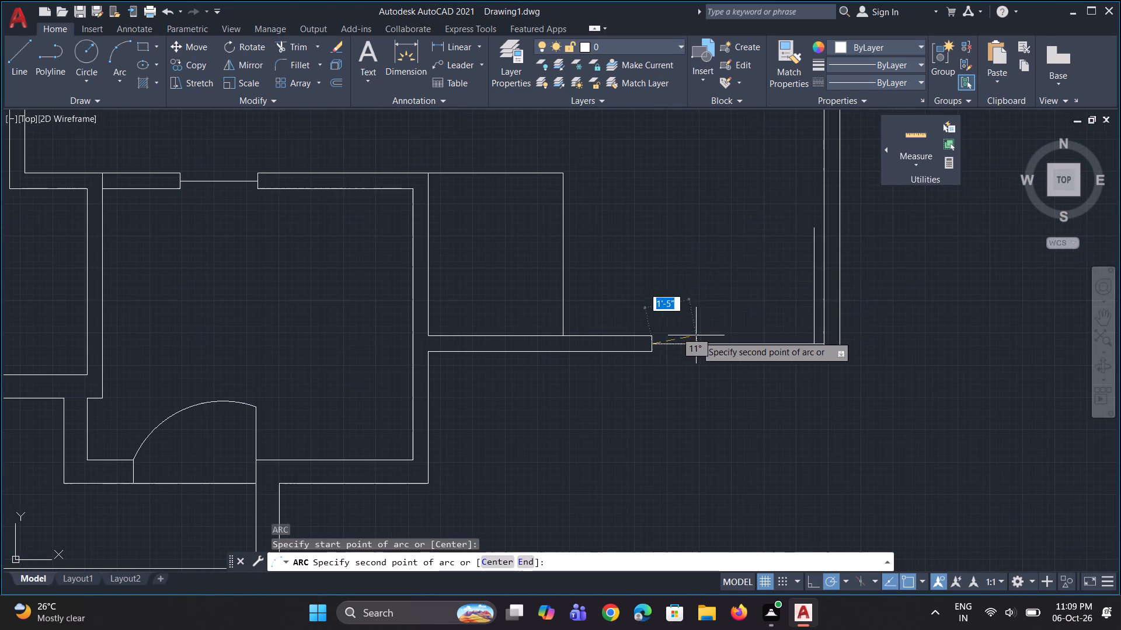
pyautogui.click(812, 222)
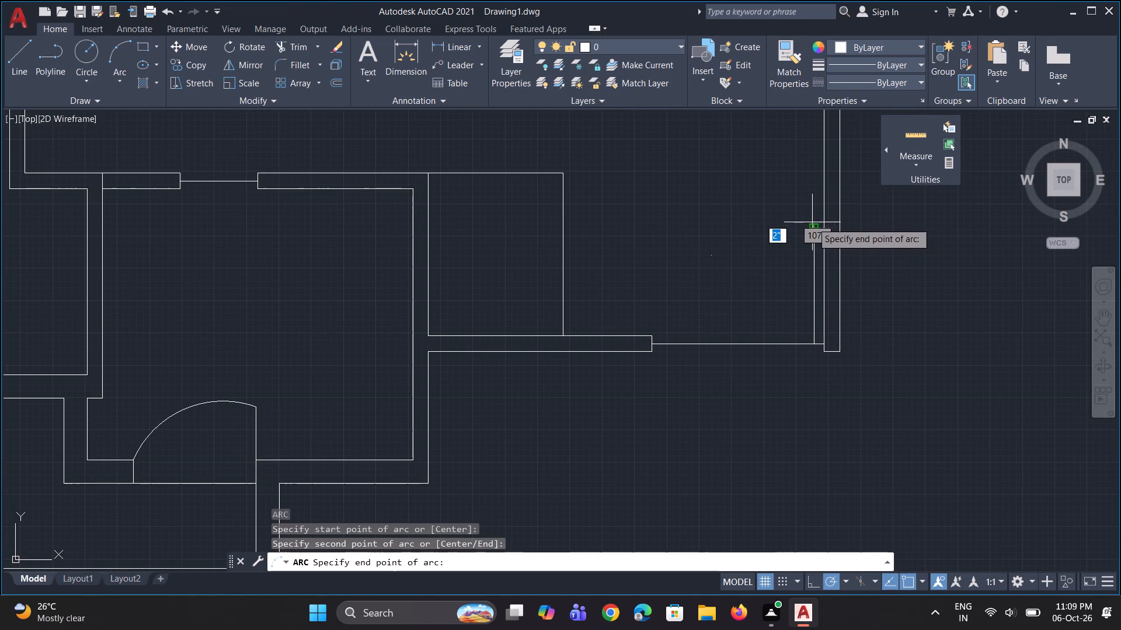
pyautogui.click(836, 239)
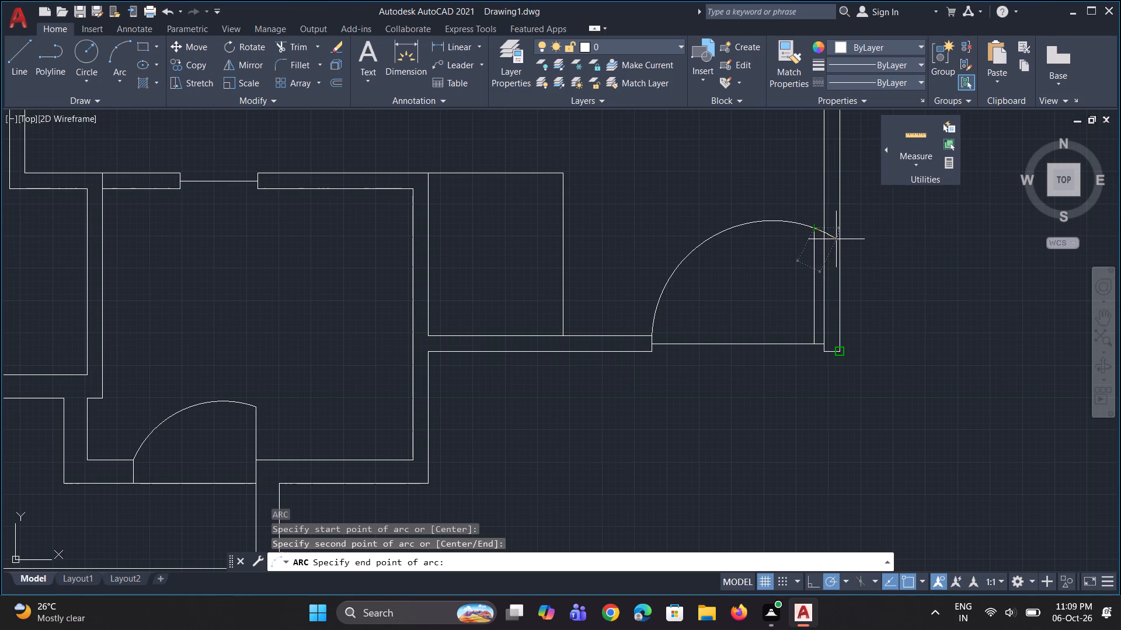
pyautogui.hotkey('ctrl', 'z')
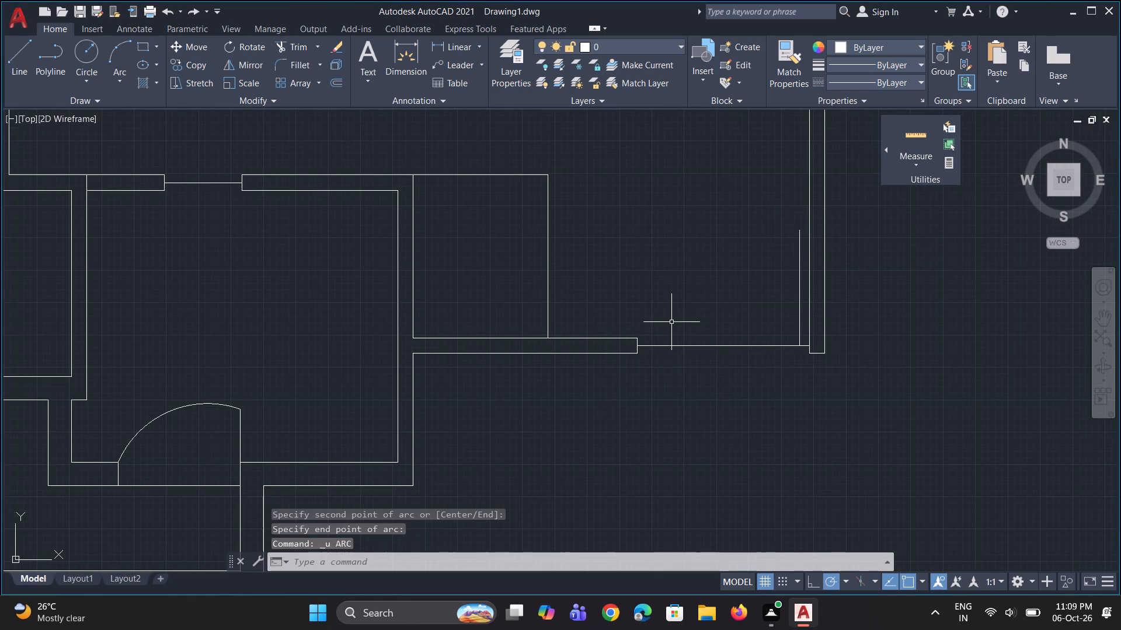
# Draw a three-point arc from the southeast door leaf's top through the wall end's upper corner, ending just below the wall.
pyautogui.write('a')
pyautogui.press('space')
pyautogui.scroll(1, 644, 337)
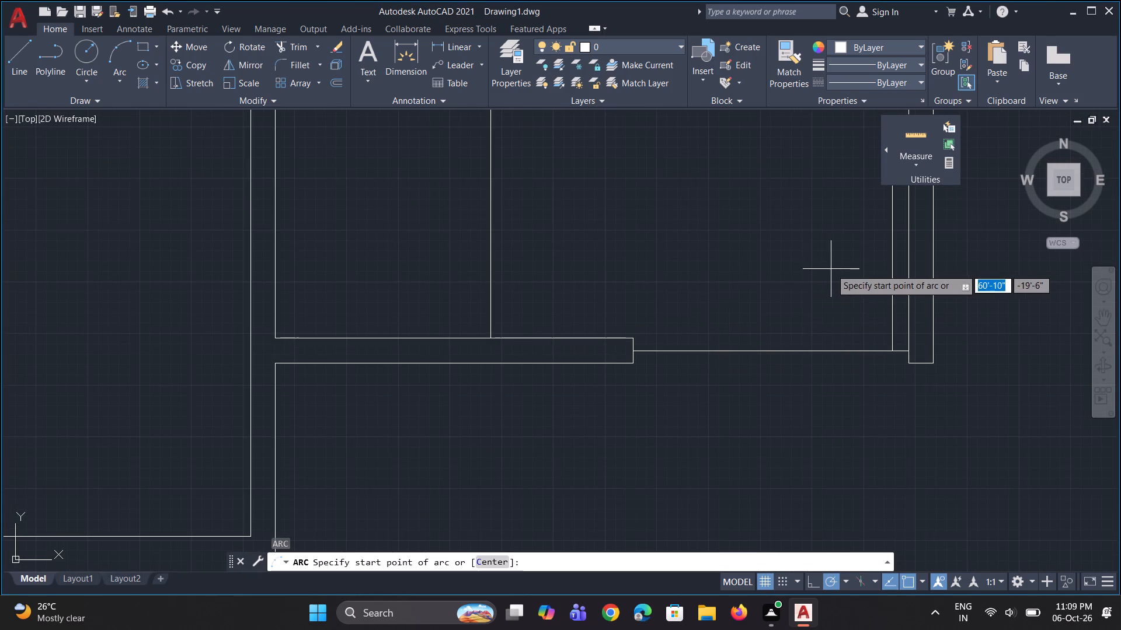
pyautogui.scroll(-1, 828, 280)
pyautogui.click(866, 212)
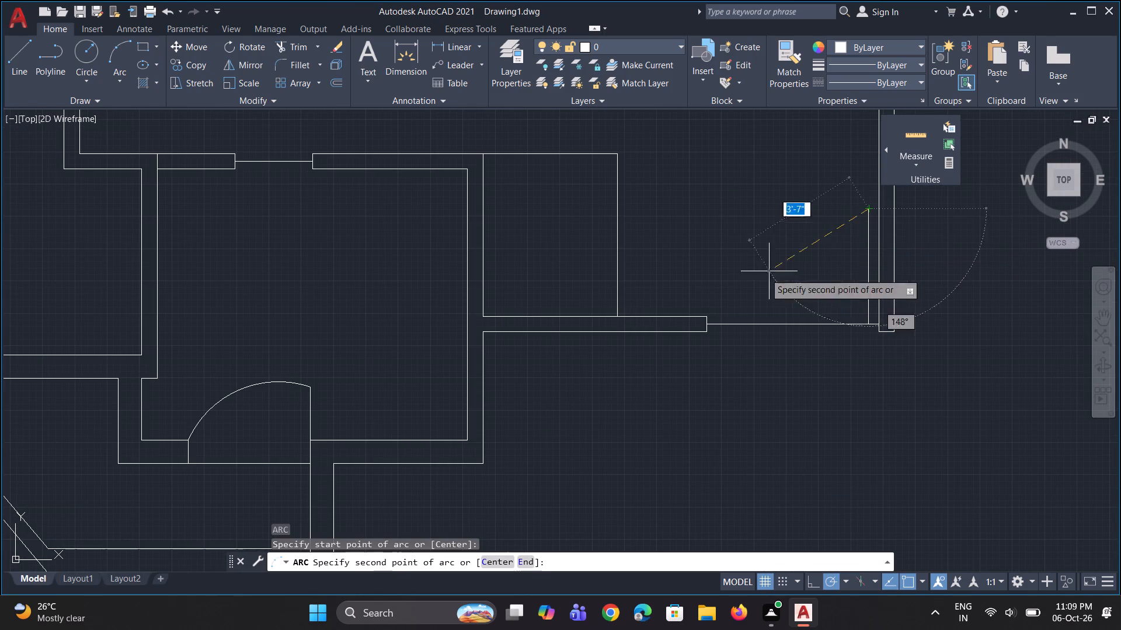
pyautogui.click(702, 316)
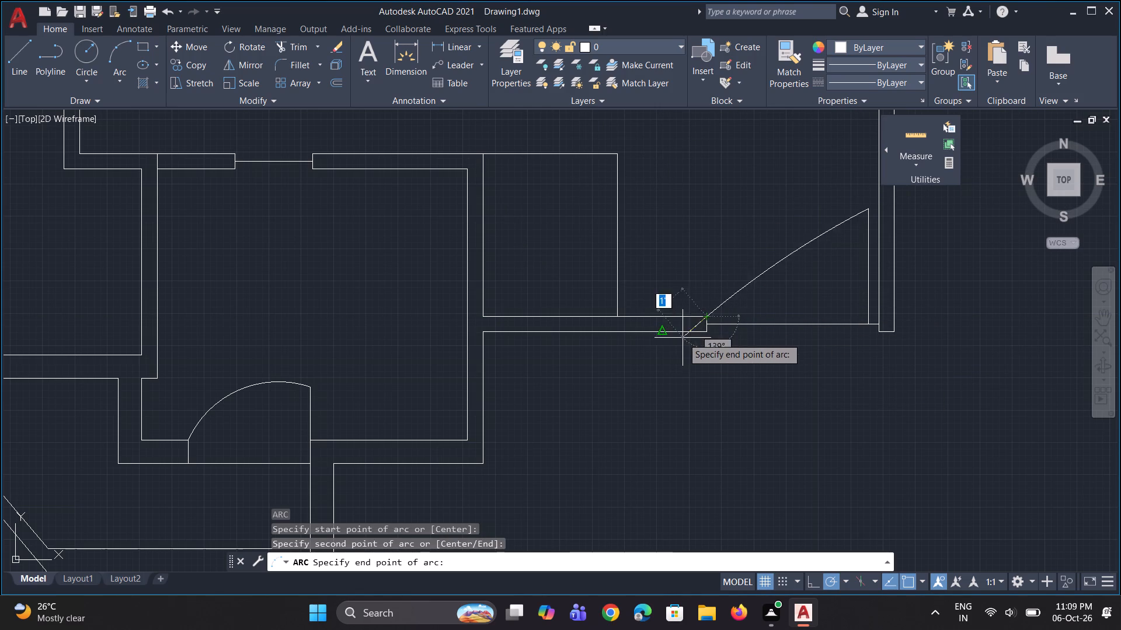
pyautogui.click(702, 367)
# Trim the arc pieces crossing and below the southeast wall end, keeping only the door swing above the wall's upper corner.
pyautogui.scroll(1, 727, 336)
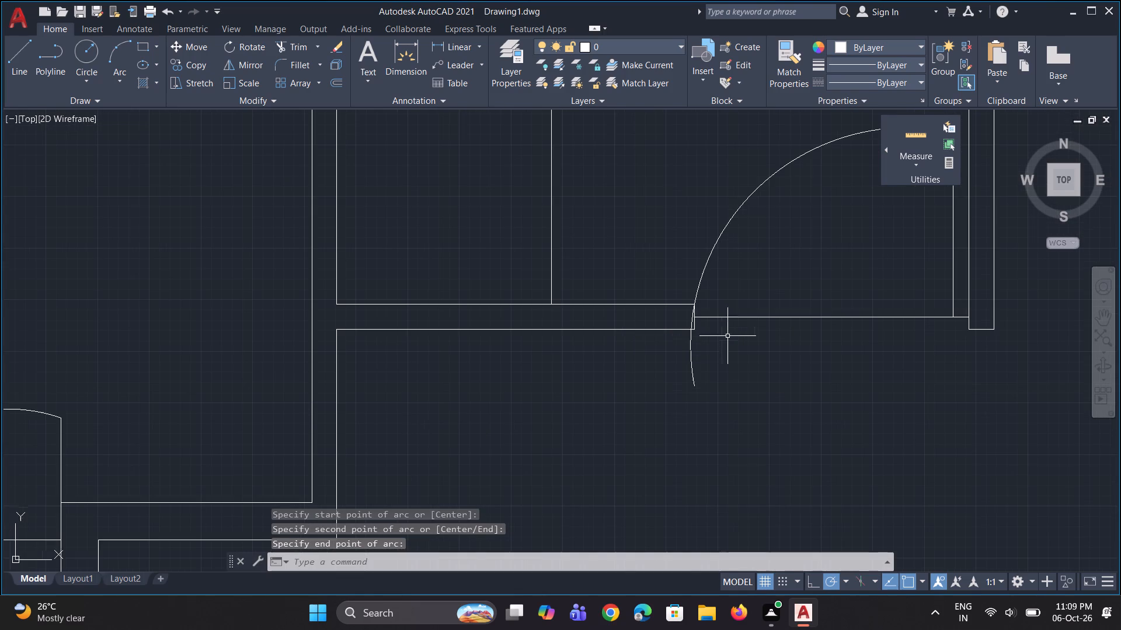
pyautogui.scroll(1, 727, 336)
pyautogui.write('tr')
pyautogui.press('space')
pyautogui.scroll(1, 681, 320)
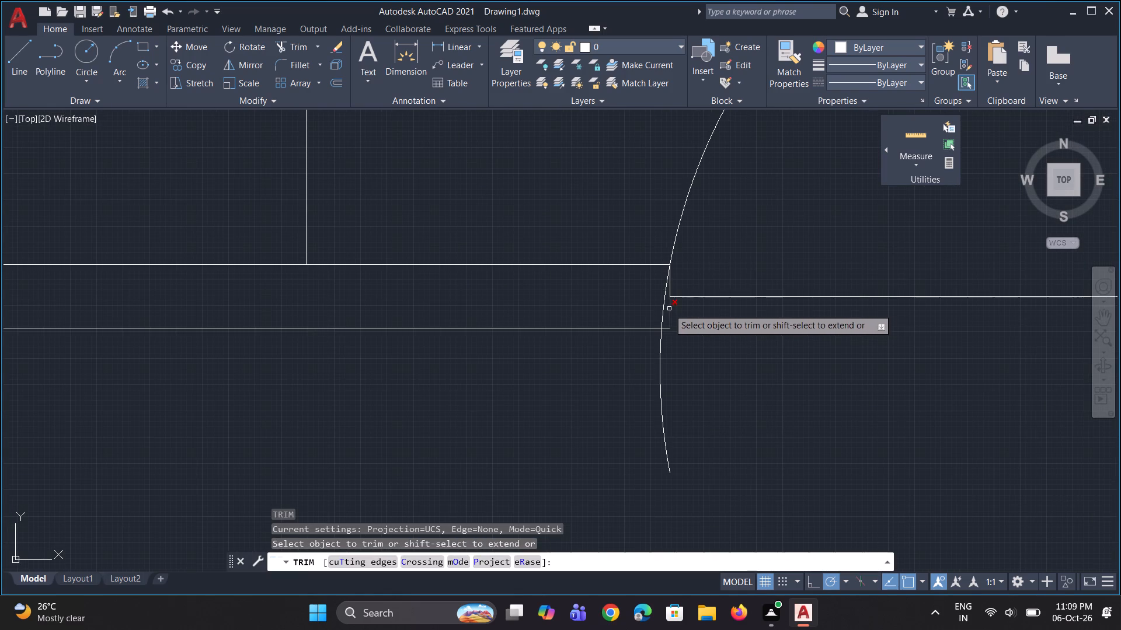
pyautogui.click(664, 304)
pyautogui.click(661, 359)
pyautogui.scroll(-4, 655, 372)
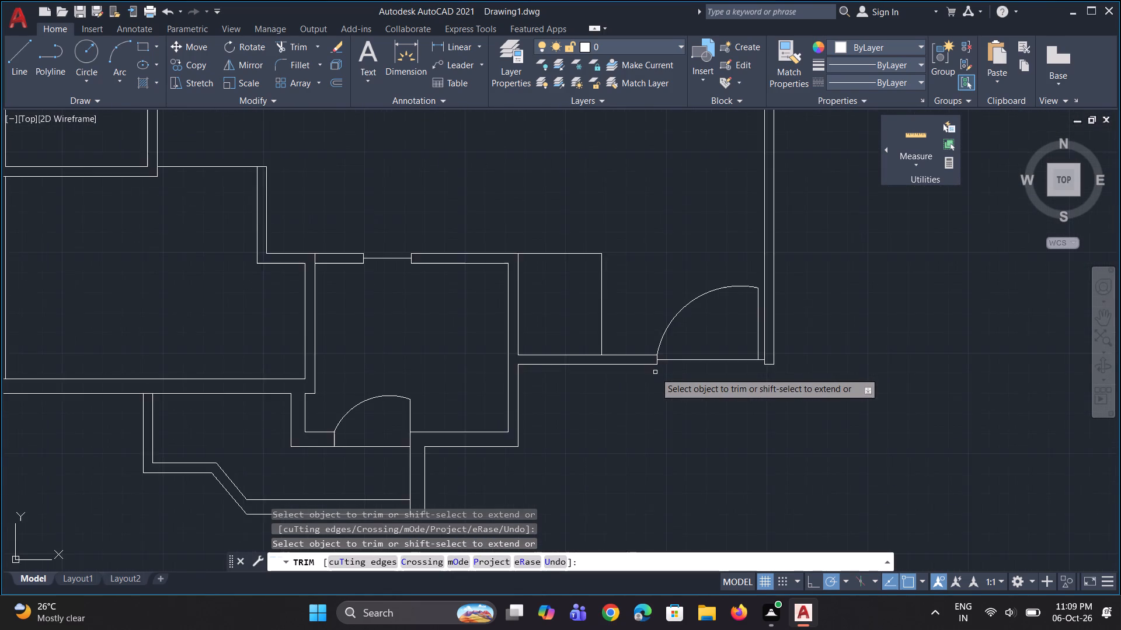
pyautogui.scroll(-1, 655, 372)
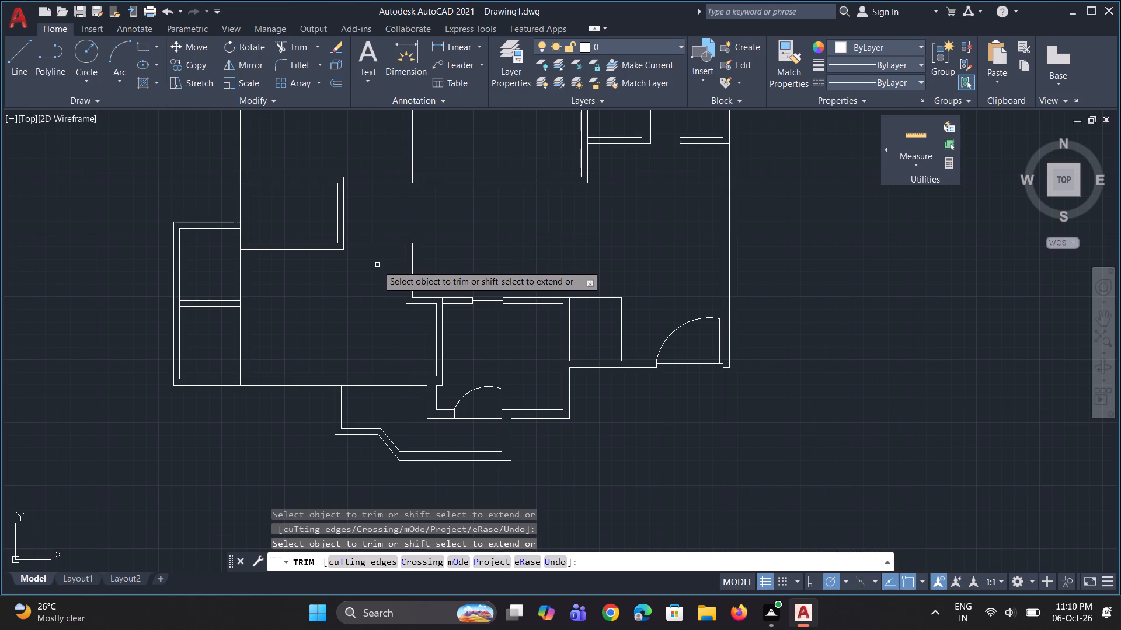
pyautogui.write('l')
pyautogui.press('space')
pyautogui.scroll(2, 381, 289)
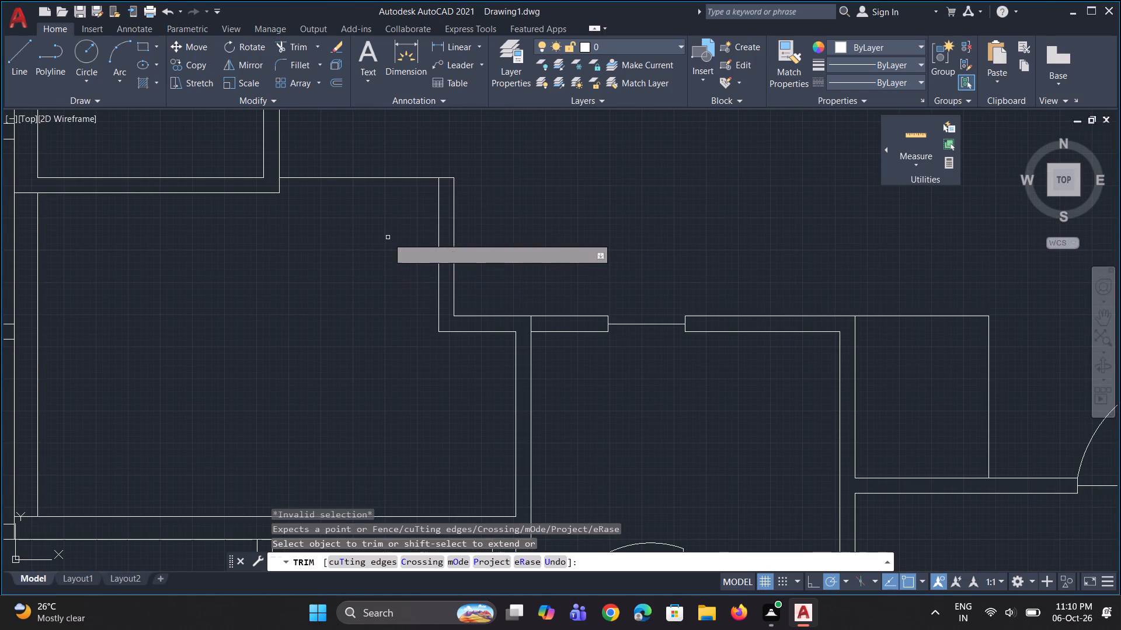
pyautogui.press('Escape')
# Draw a vertical door leaf about 3' long down from the southwest room's north doorway line, just beside the east jamb wall.
pyautogui.write('l')
pyautogui.press('space')
pyautogui.scroll(-1, 387, 237)
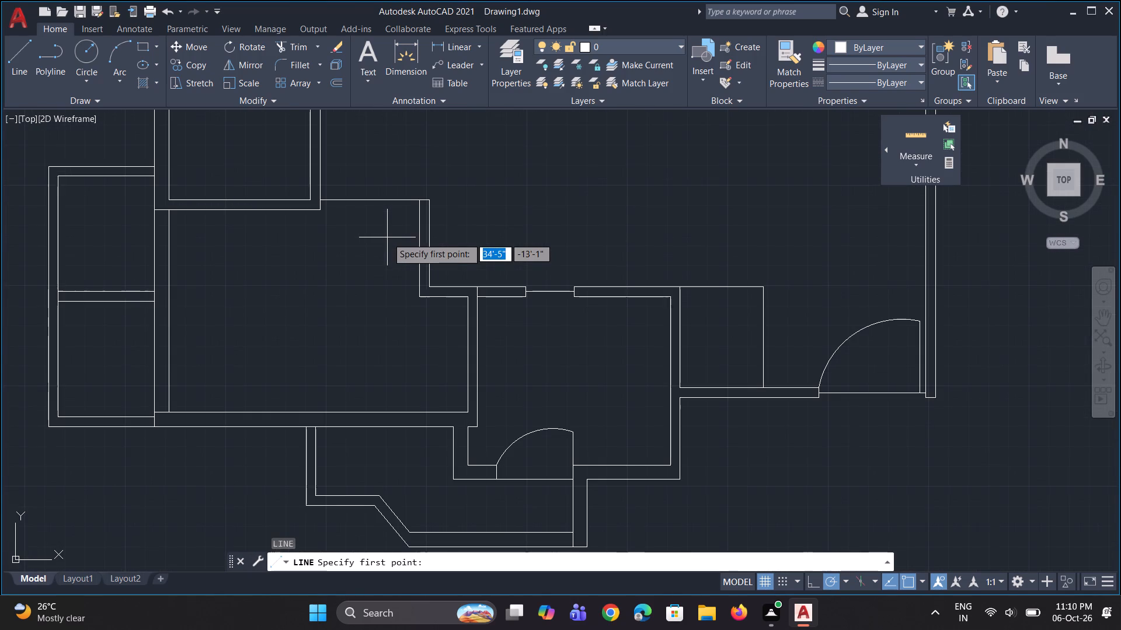
pyautogui.scroll(1, 400, 228)
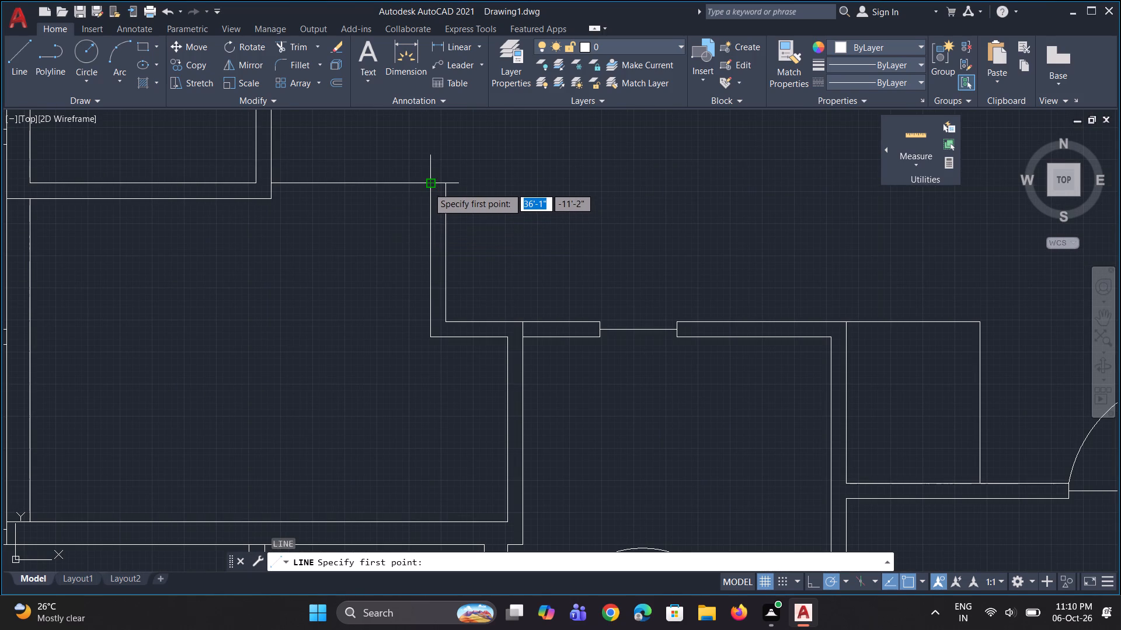
pyautogui.click(419, 186)
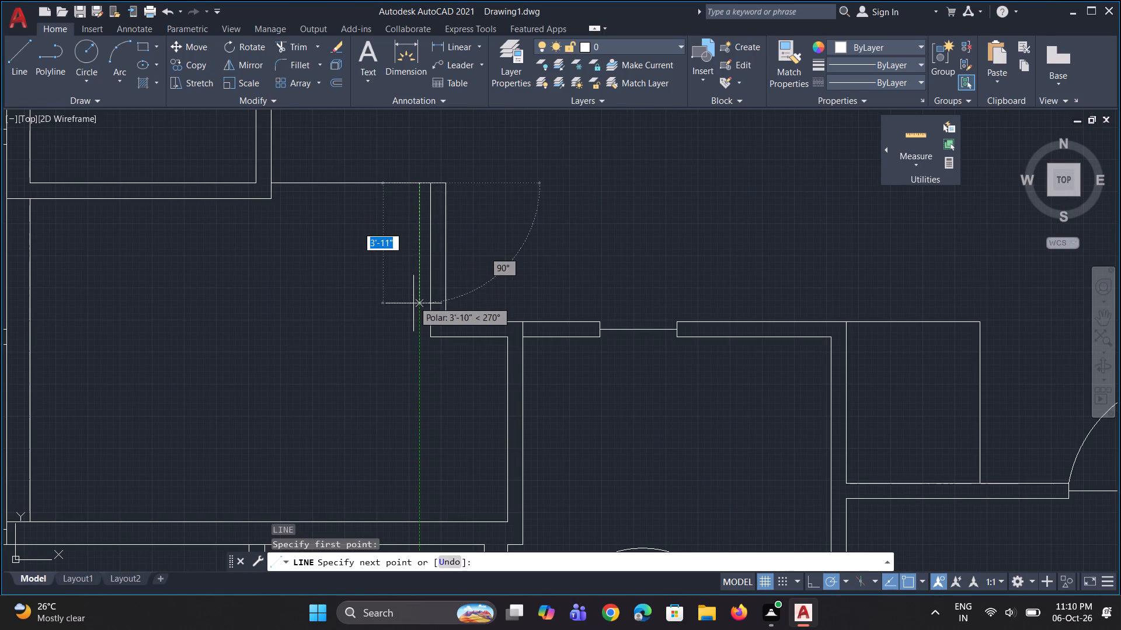
pyautogui.click(420, 275)
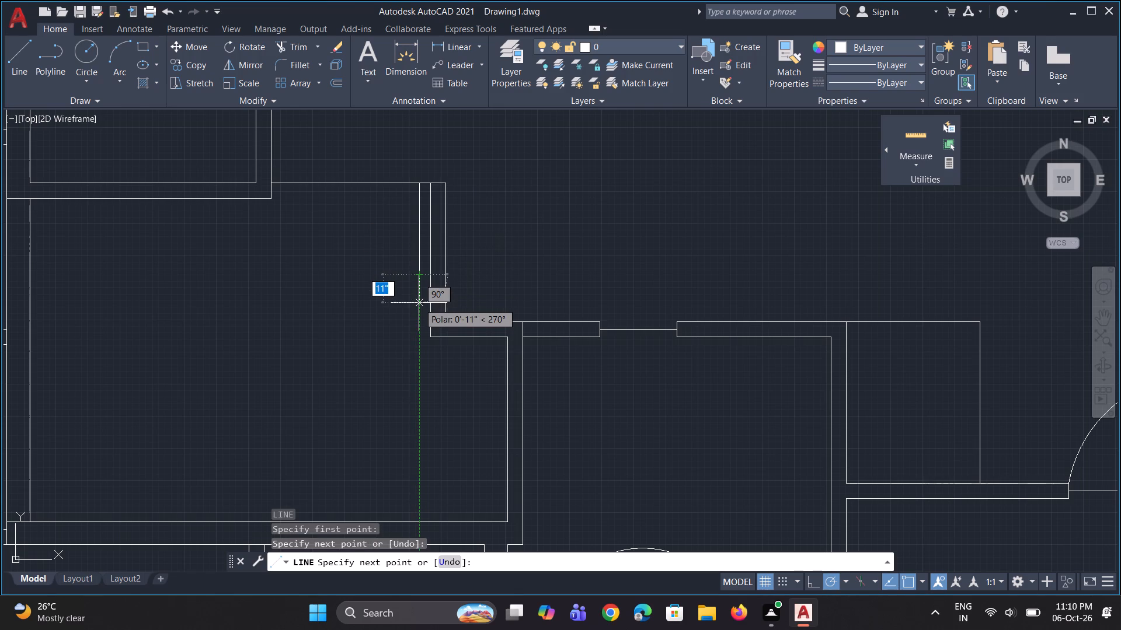
pyautogui.press('Escape')
# Draw a three-point arc from the new leaf's lower end through the west wall's outer corner, ending east of the doorway.
pyautogui.press('a')
pyautogui.press('space')
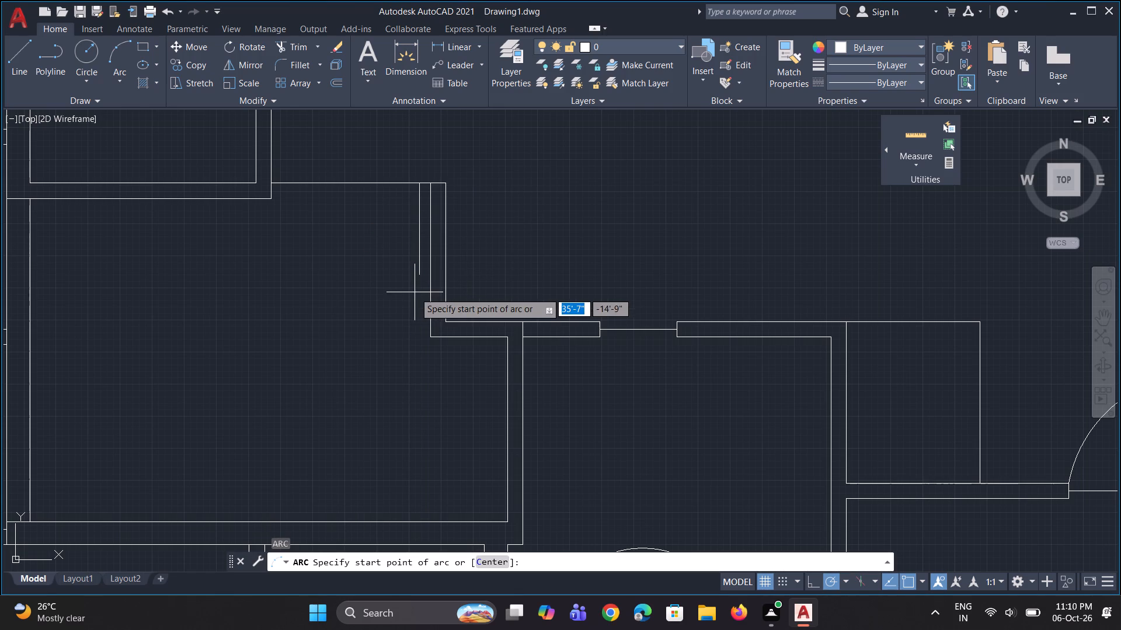
pyautogui.click(422, 275)
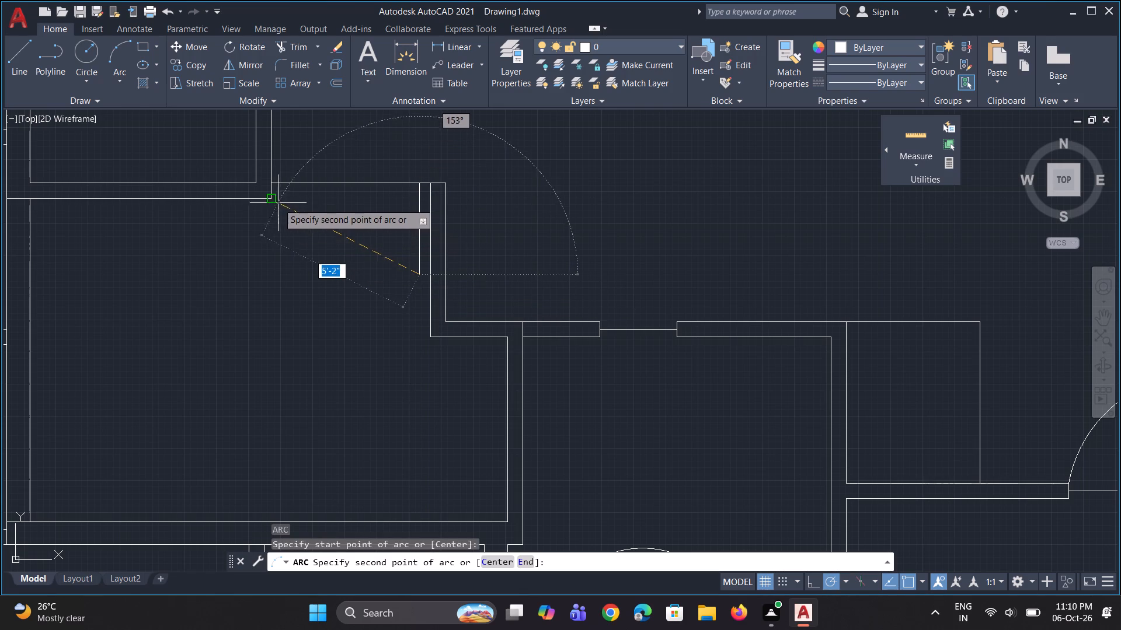
pyautogui.click(273, 201)
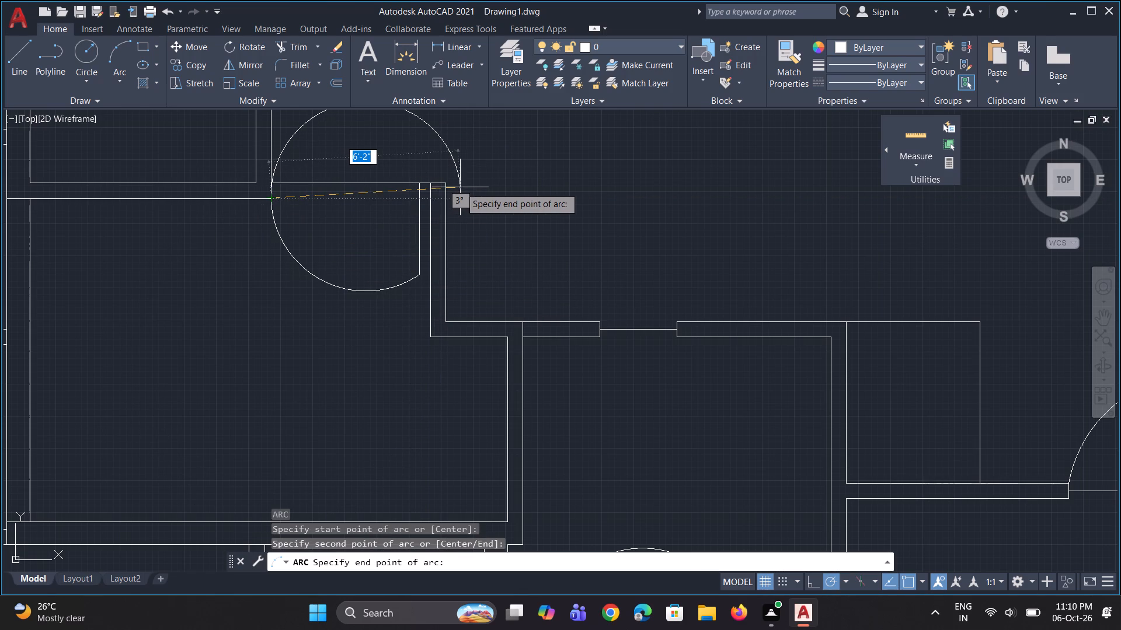
pyautogui.click(499, 172)
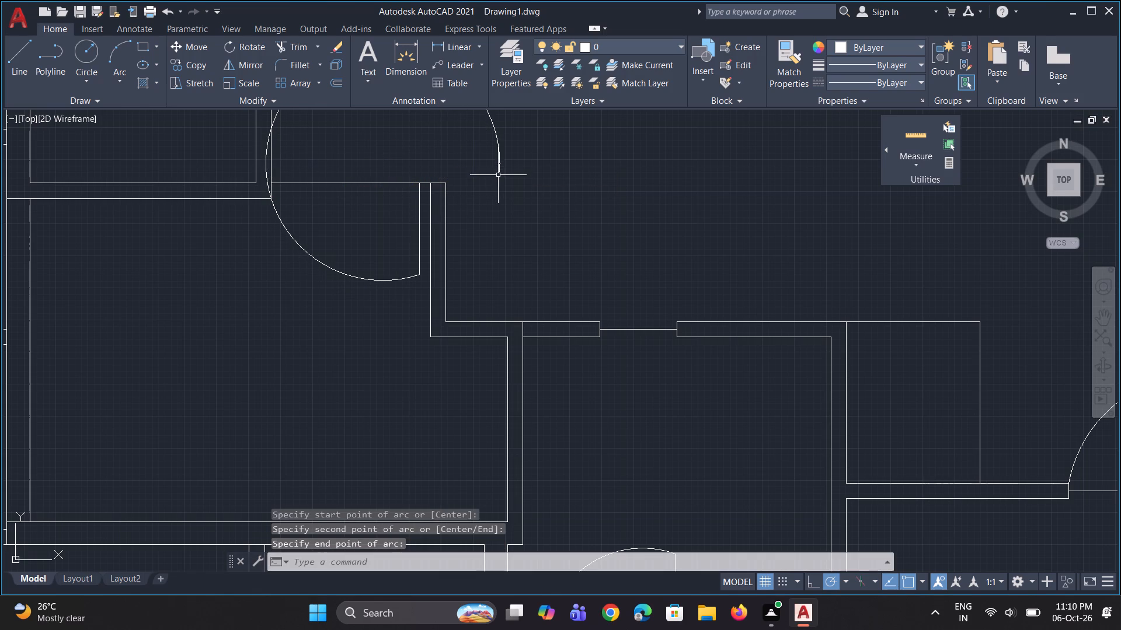
# Trim the arc pieces beyond the west wall corner so only the door swing between that corner and the leaf remains.
pyautogui.press('Escape')
pyautogui.press('t')
pyautogui.press('r')
pyautogui.press('space')
pyautogui.scroll(1, 349, 213)
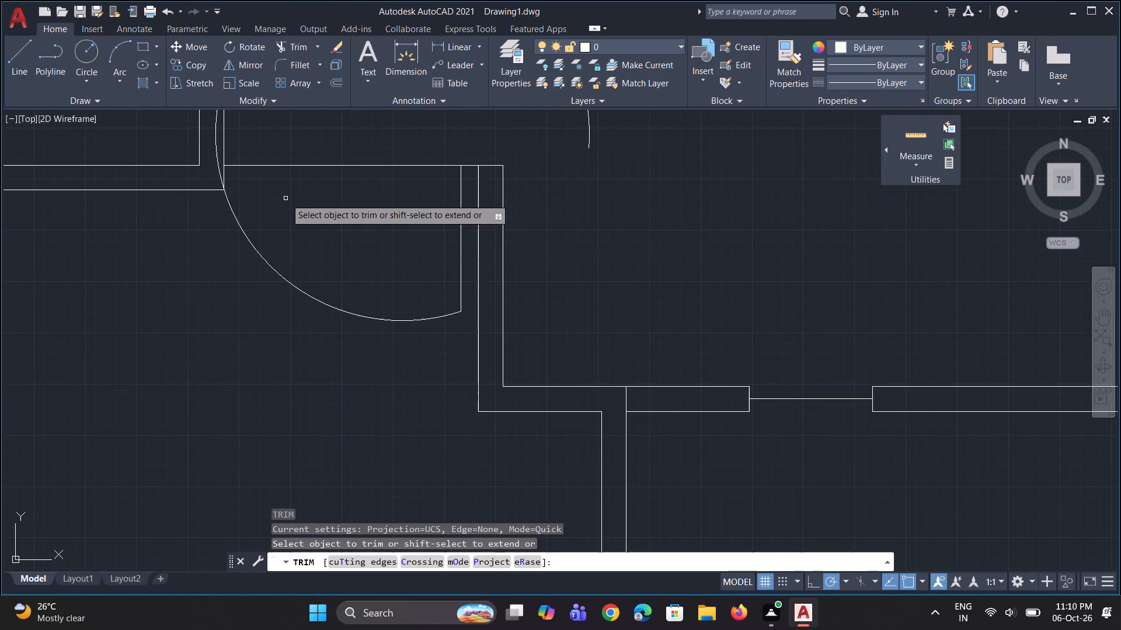
pyautogui.click(220, 170)
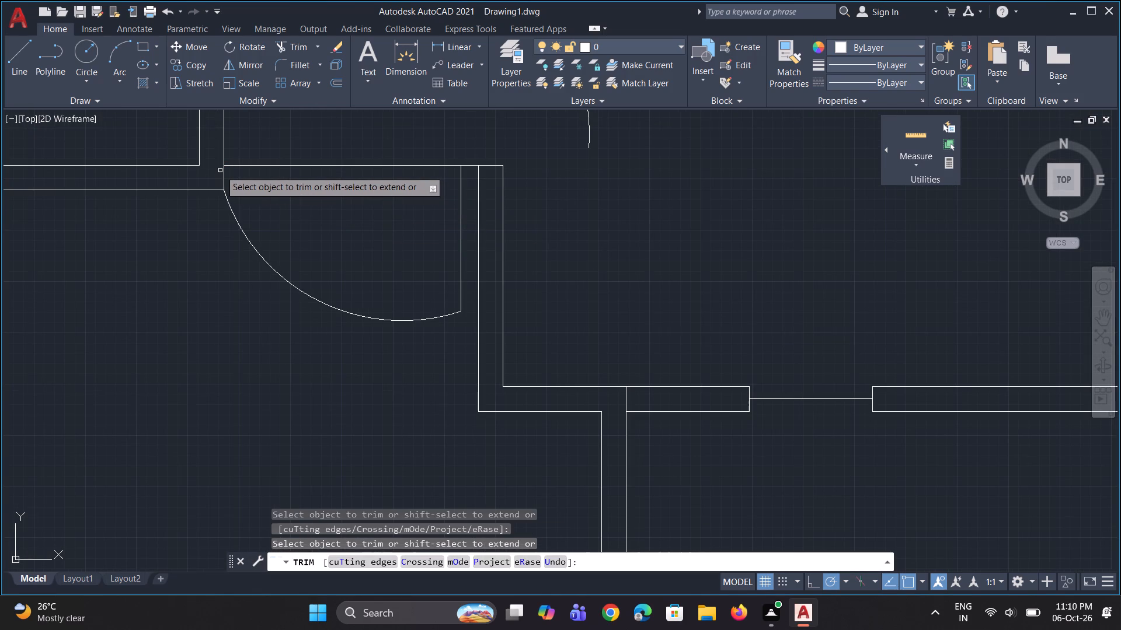
pyautogui.scroll(-2, 203, 254)
pyautogui.click(226, 164)
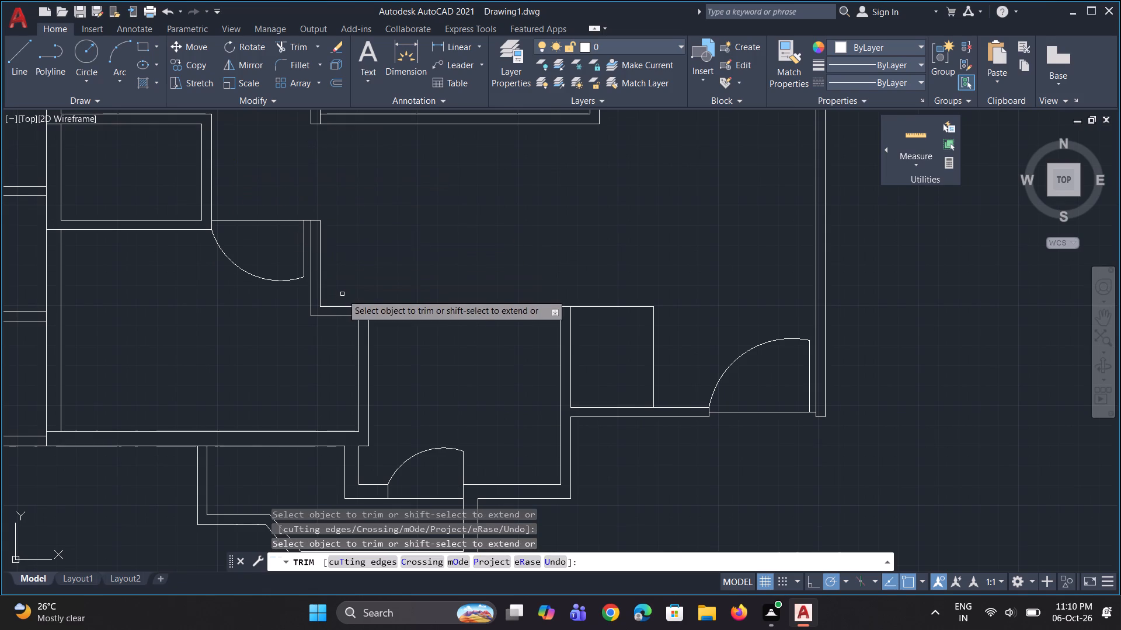
pyautogui.scroll(-1, 343, 295)
pyautogui.scroll(-2, 203, 302)
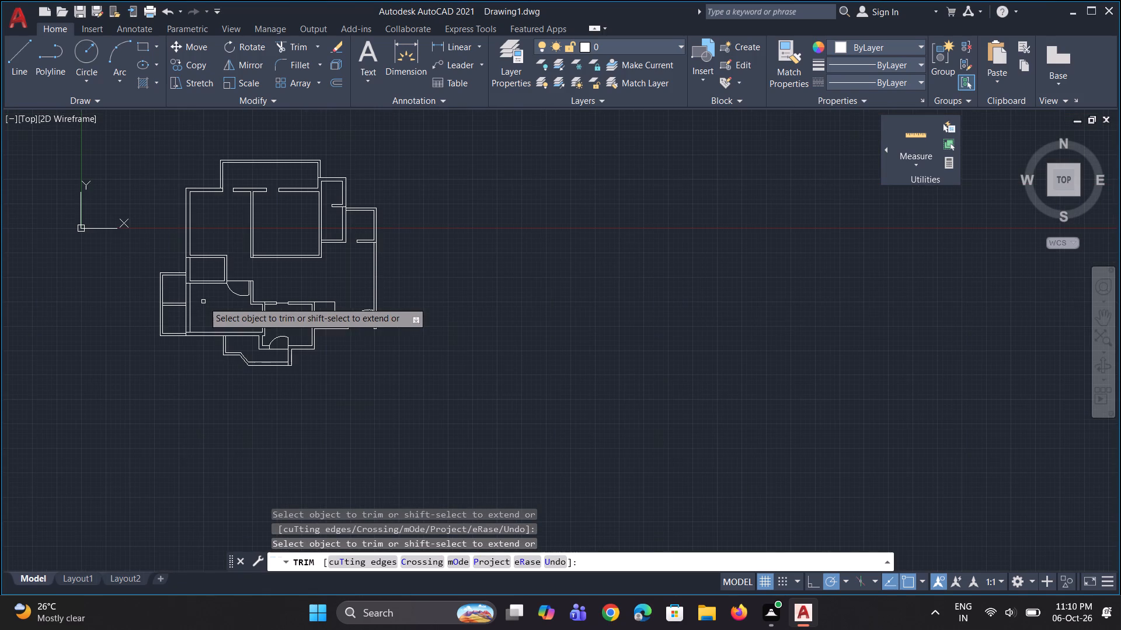
pyautogui.press('Escape')
# Draw a short horizontal line across the wall thickness at the small west room's southeast inner corner, closing the gap beside the doorway.
pyautogui.scroll(1, 293, 264)
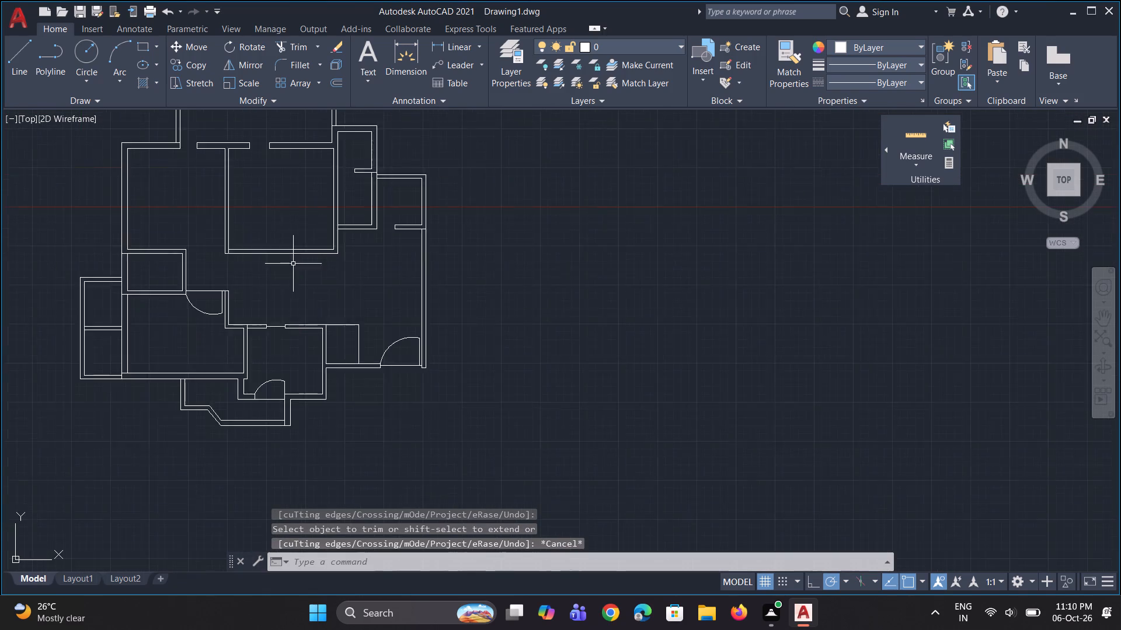
pyautogui.scroll(1, 293, 263)
pyautogui.scroll(-1, 124, 332)
pyautogui.scroll(3, 0, 303)
pyautogui.scroll(3, 81, 319)
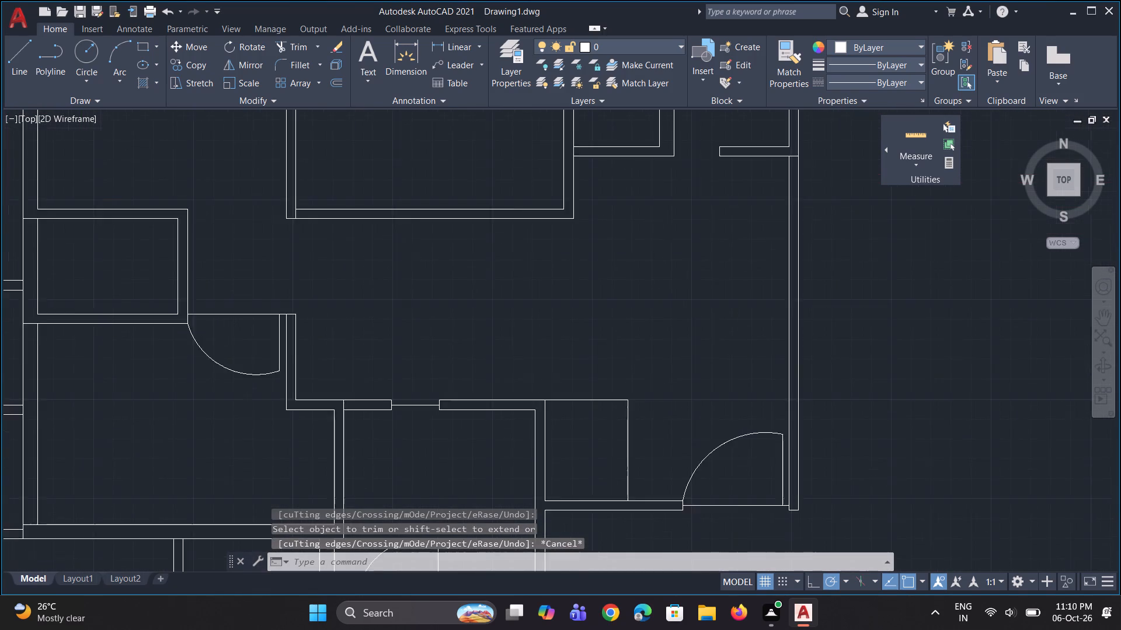
pyautogui.press('l')
pyautogui.press('space')
pyautogui.scroll(1, 200, 288)
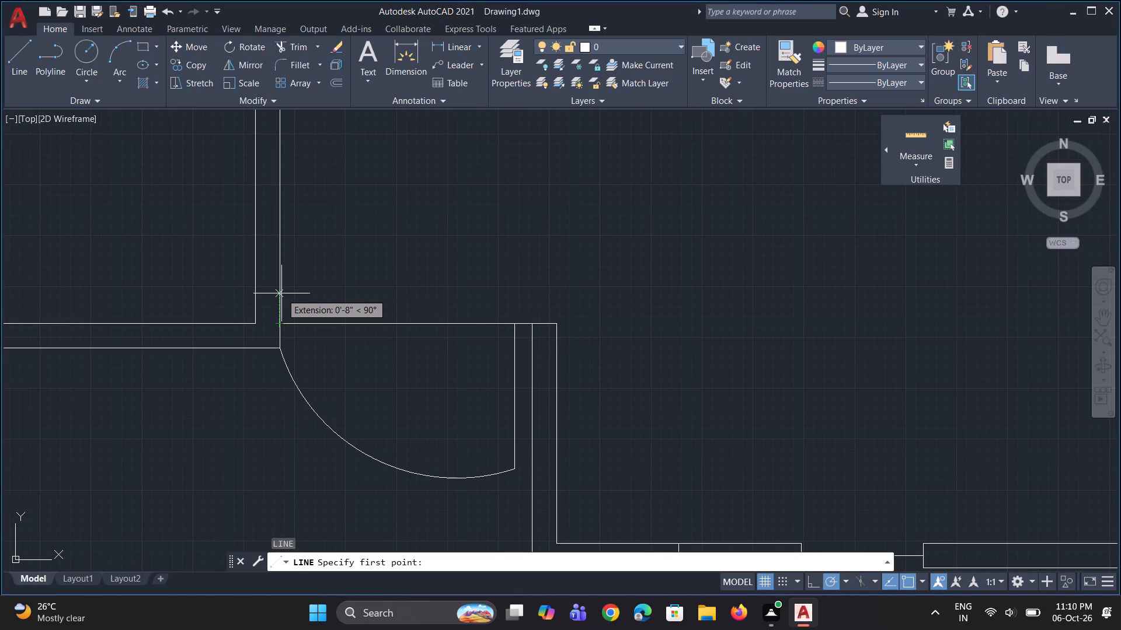
pyautogui.click(273, 324)
pyautogui.click(256, 323)
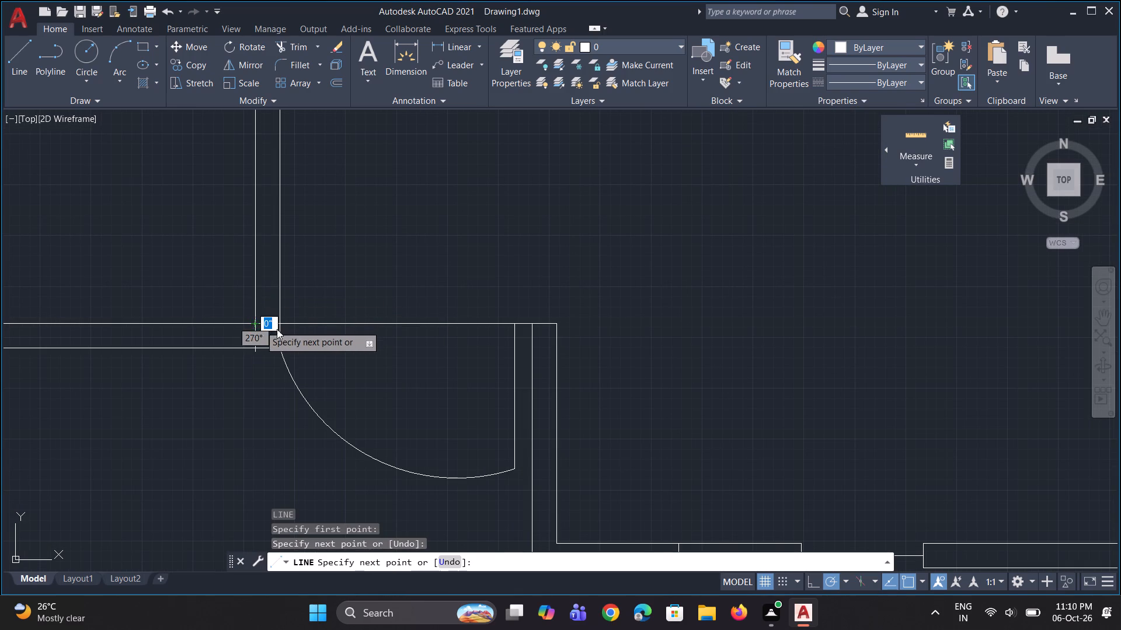
pyautogui.press('space')
# Draw a short horizontal line from the midpoint of the small room's east wall outer face to just past its inner face.
pyautogui.press('space')
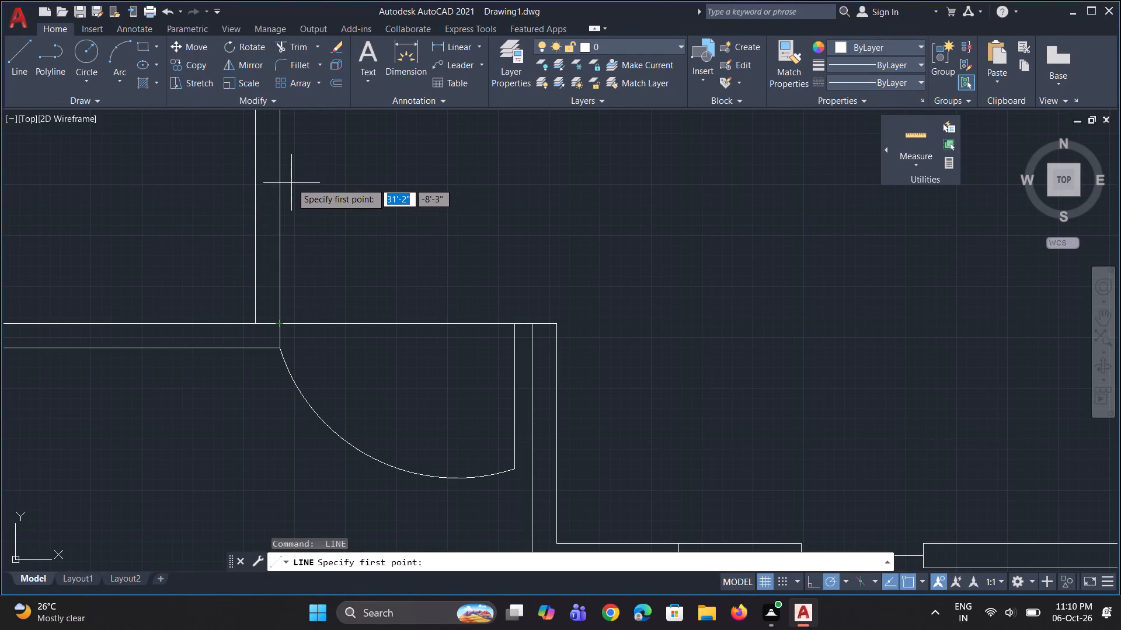
pyautogui.scroll(-2, 280, 228)
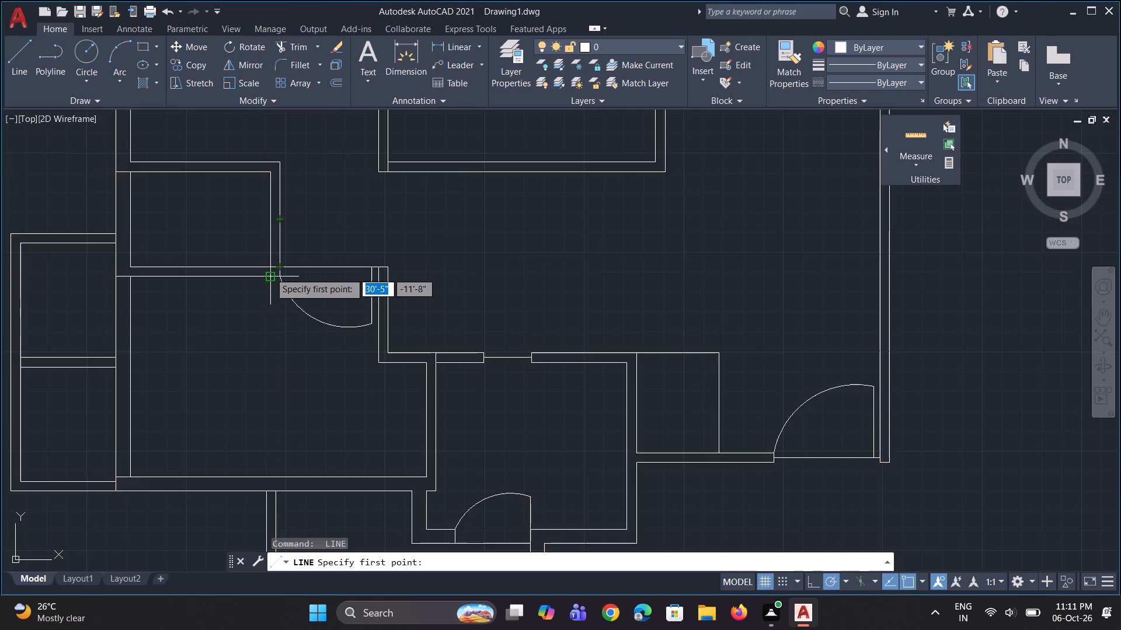
pyautogui.scroll(2, 270, 272)
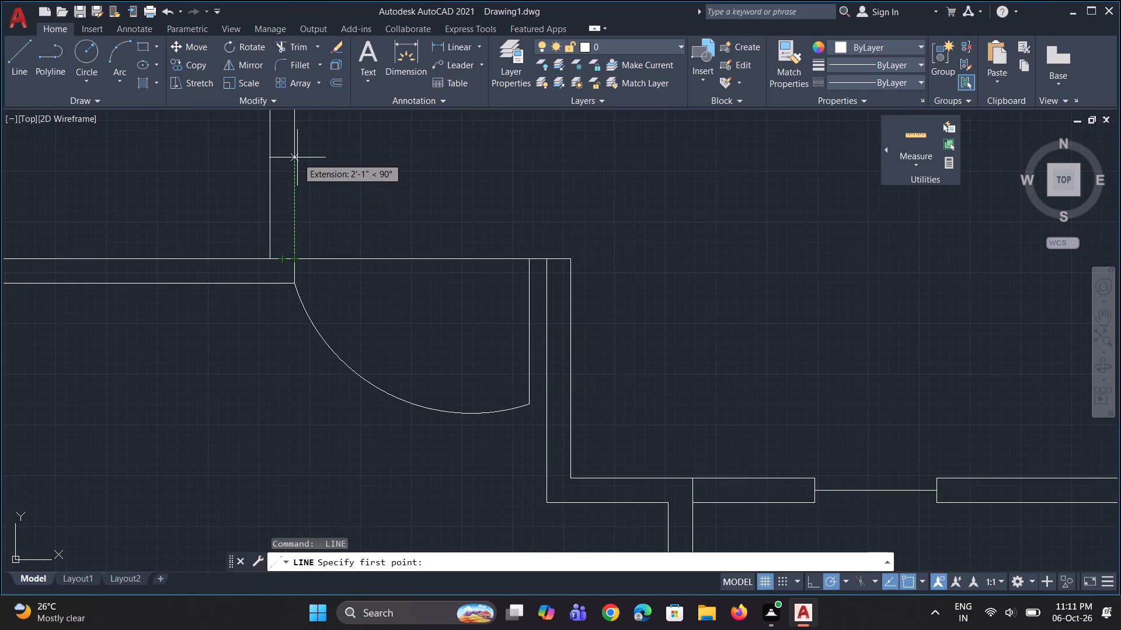
pyautogui.scroll(-1, 294, 168)
pyautogui.scroll(-3, 288, 224)
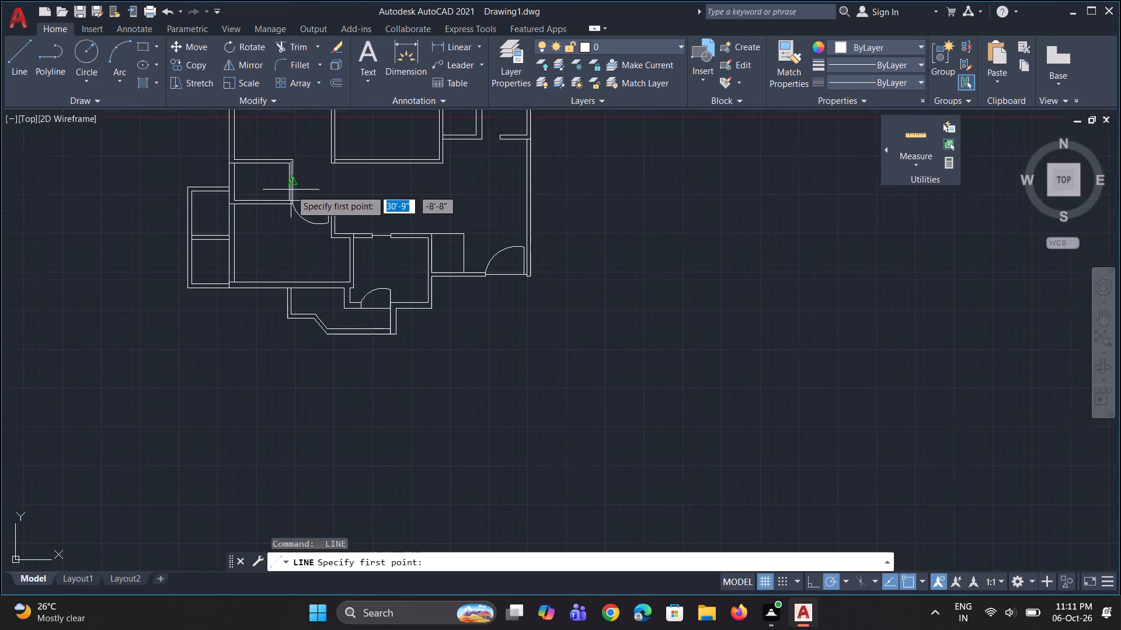
pyautogui.scroll(4, 293, 153)
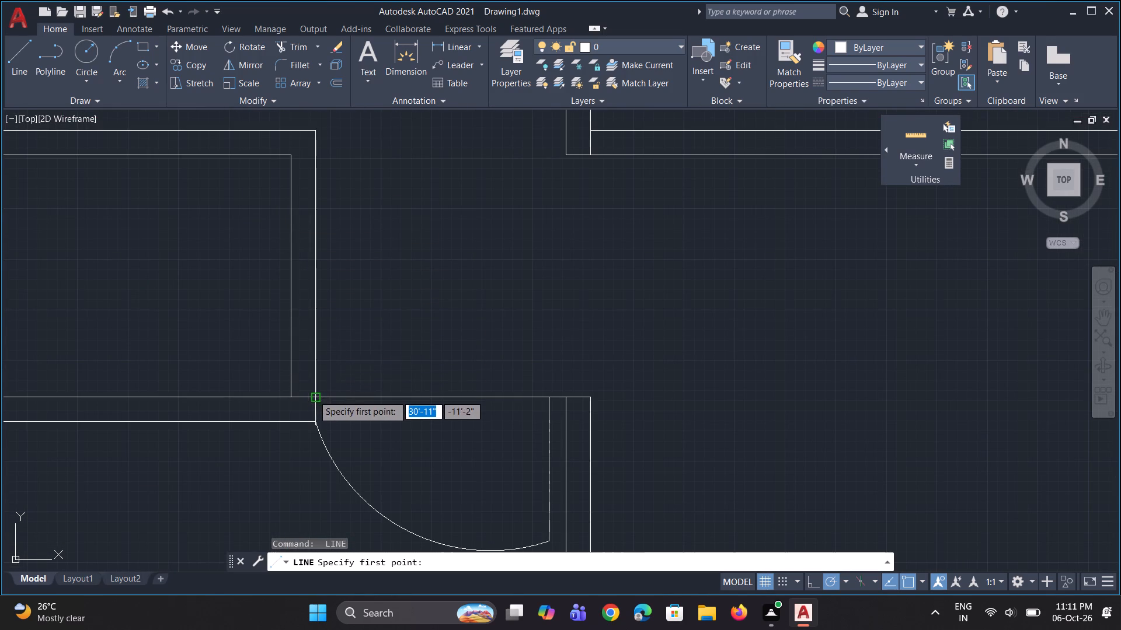
pyautogui.click(322, 275)
pyautogui.click(283, 275)
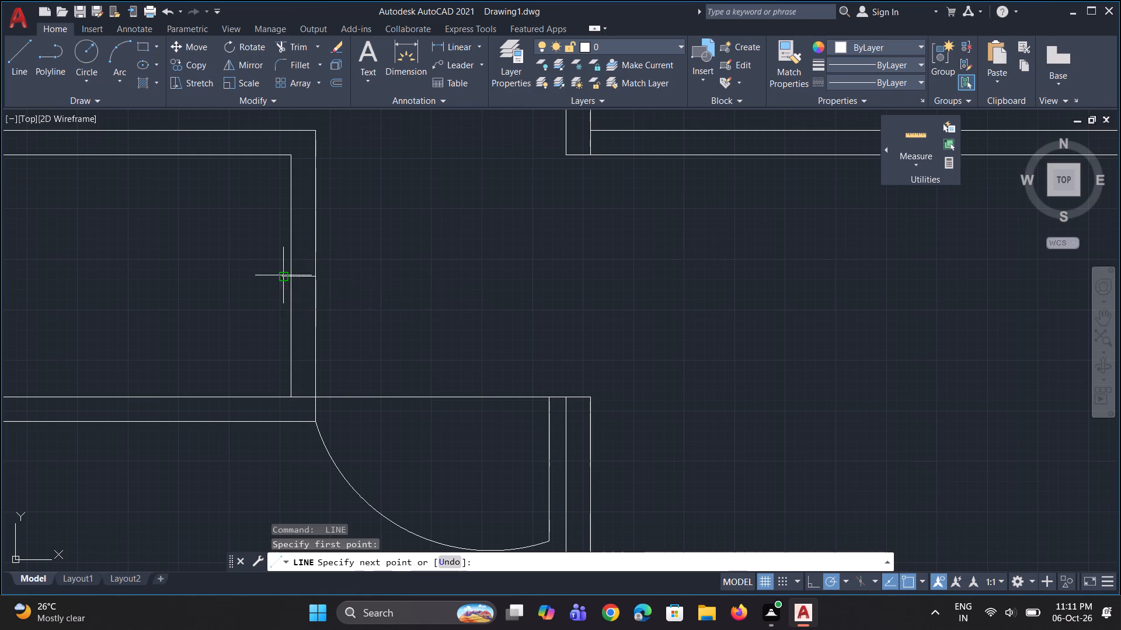
pyautogui.press('space')
# Trim the new line's overhang and the inner wall line below it to open a doorway in the small room's east wall.
pyautogui.scroll(1, 284, 285)
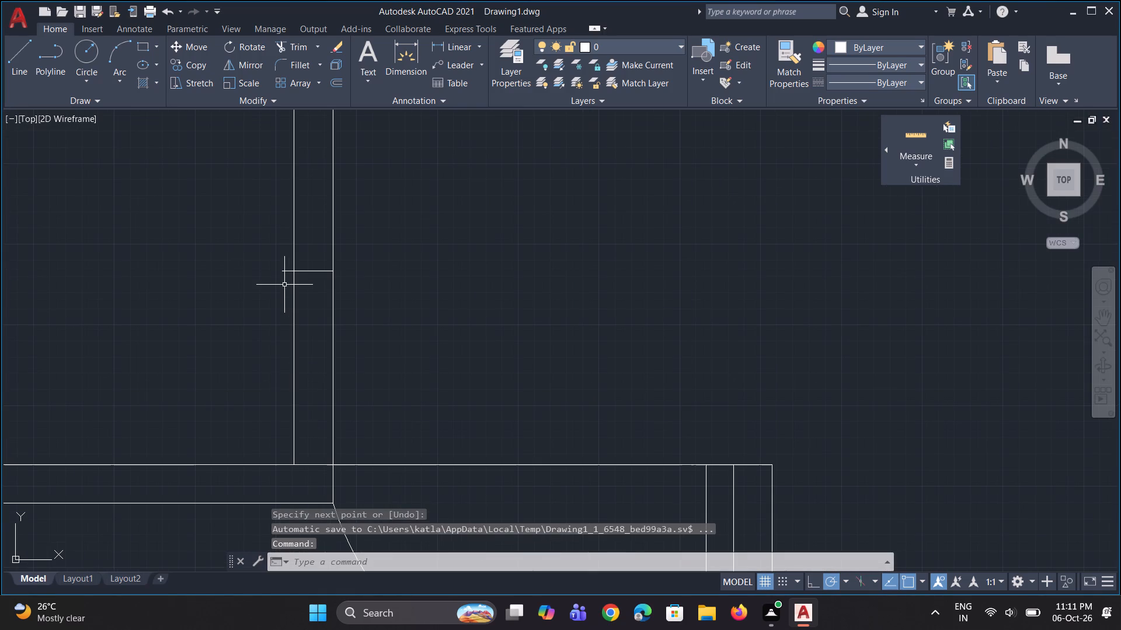
pyautogui.write('tr')
pyautogui.press('space')
pyautogui.click(286, 270)
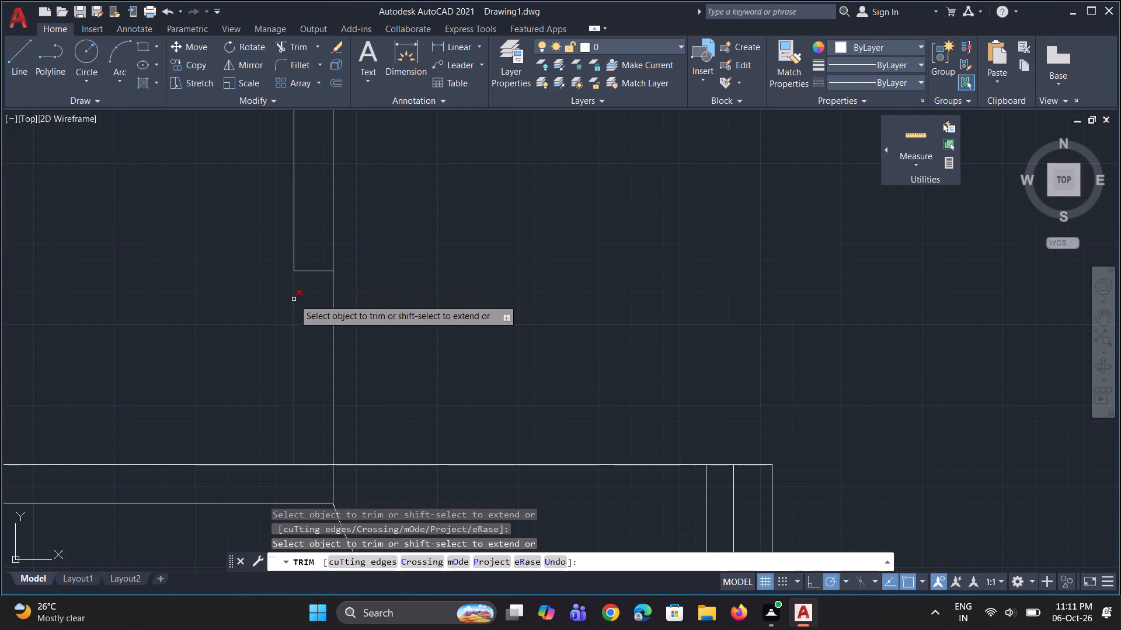
pyautogui.click(294, 299)
pyautogui.scroll(-3, 306, 332)
pyautogui.write('l')
pyautogui.press('space')
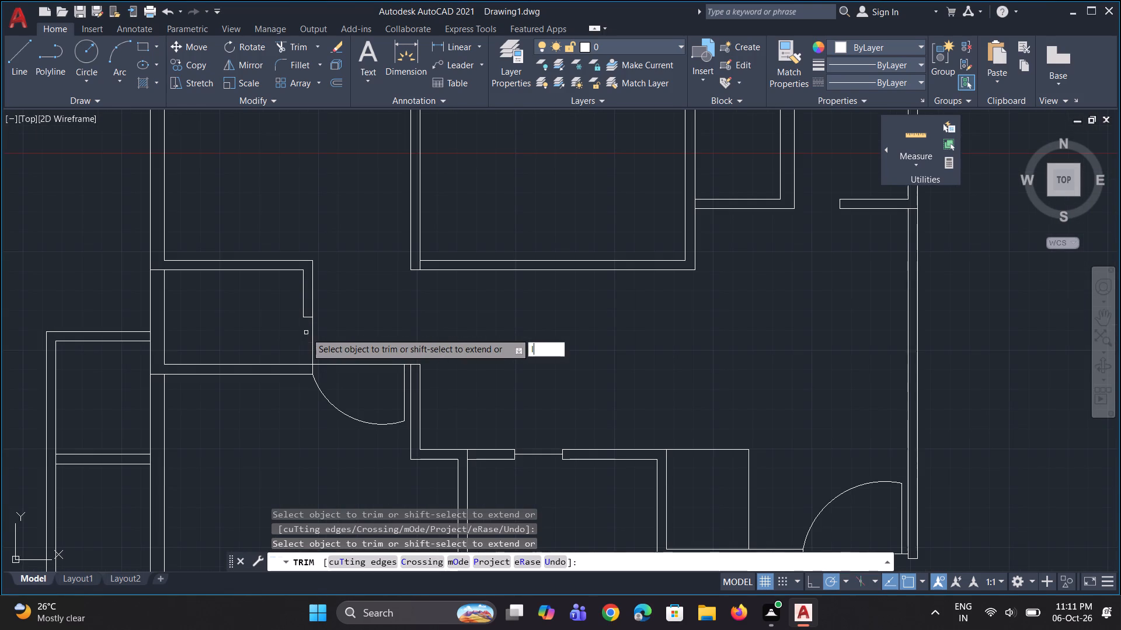
pyautogui.scroll(1, 300, 362)
pyautogui.press('Escape')
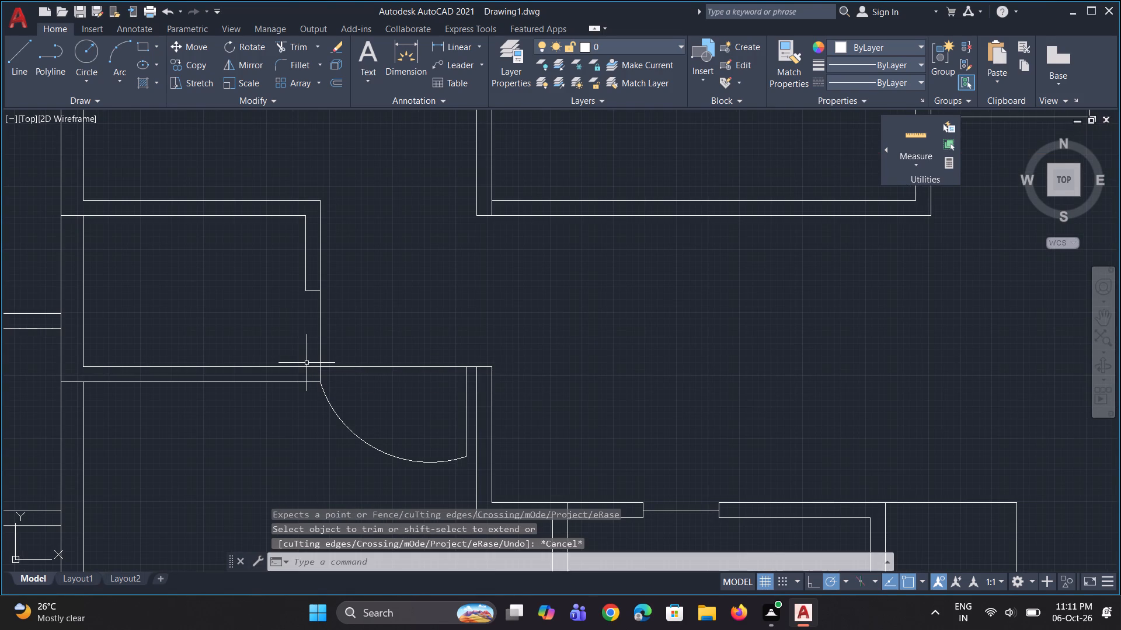
# Draw a horizontal door leaf about 2'-6" long westward from the small room's outer east wall line, about 3" above the south wall.
pyautogui.press('l')
pyautogui.press('space')
pyautogui.scroll(2, 297, 366)
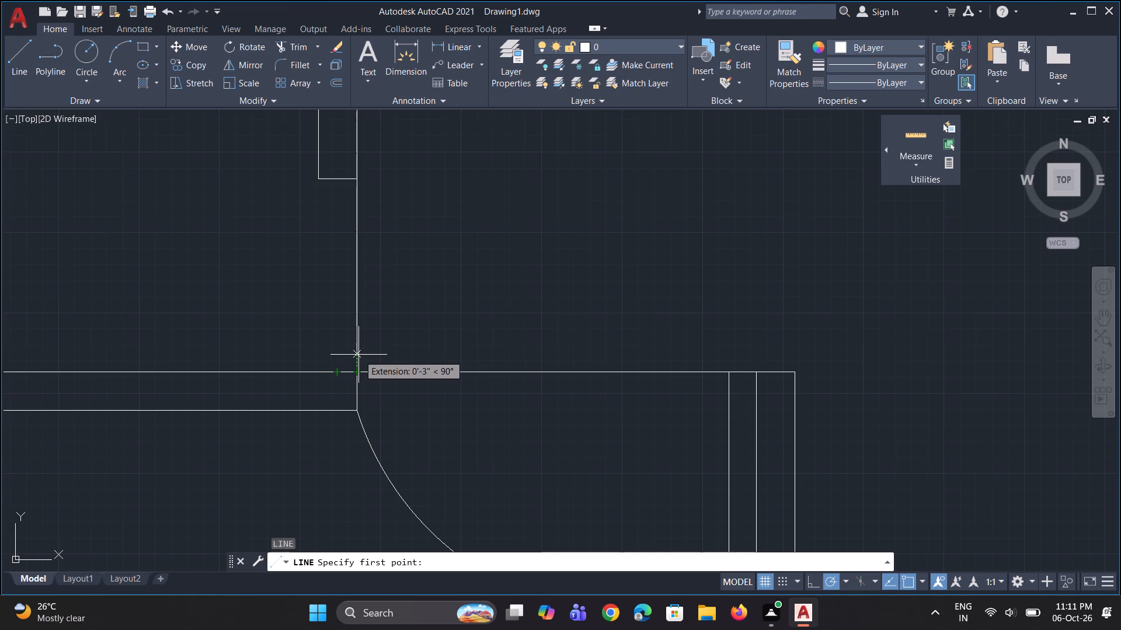
pyautogui.click(358, 355)
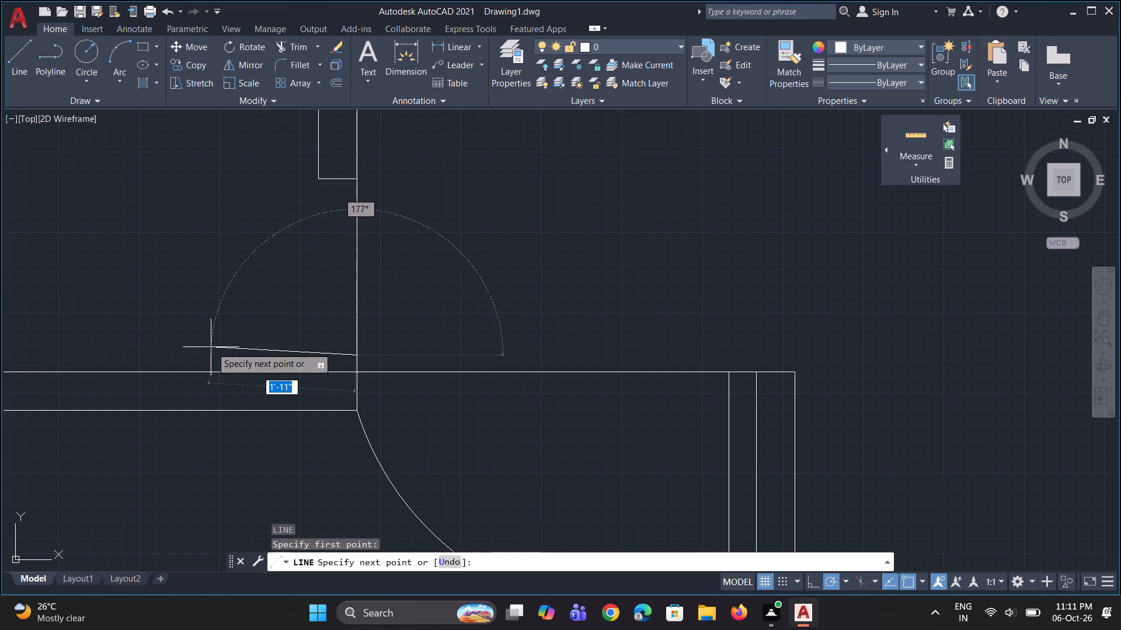
pyautogui.click(162, 348)
pyautogui.press('Escape')
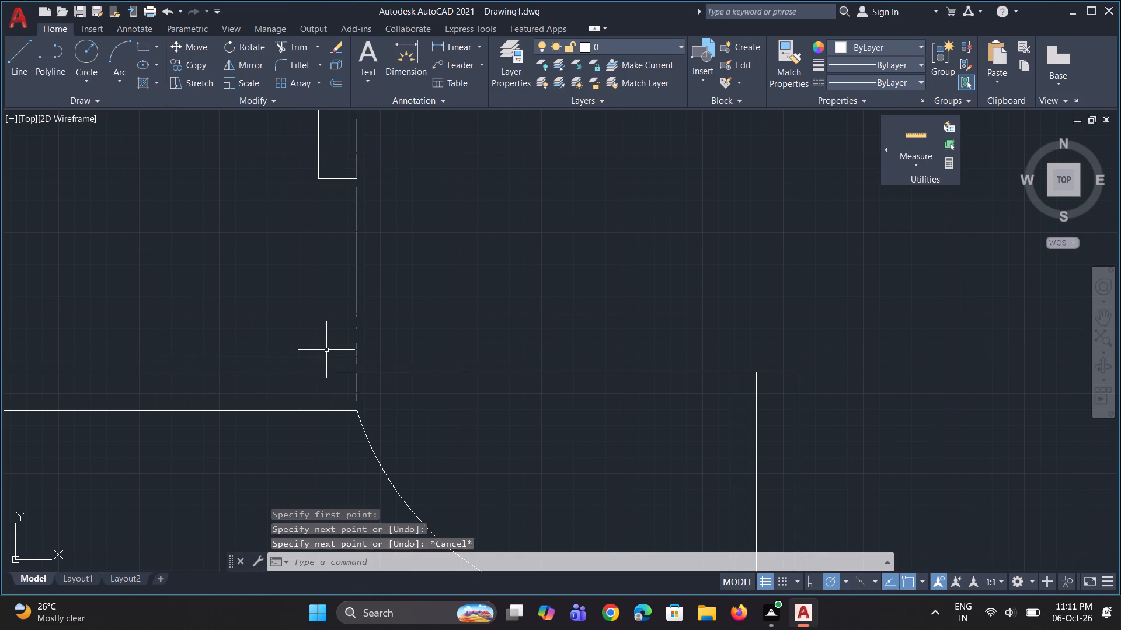
pyautogui.press('z')
pyautogui.press('Escape')
# Draw a three-point arc from the jamb's inner corner through the new leaf's west end, ending southeast beyond the south wall.
pyautogui.press('a')
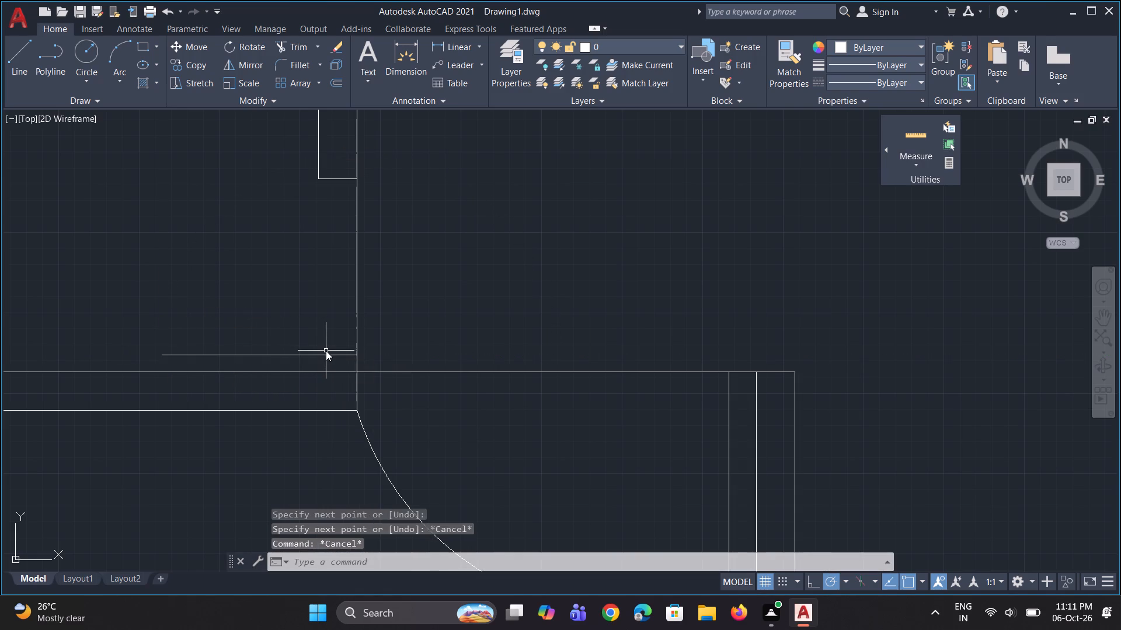
pyautogui.press('space')
pyautogui.click(320, 175)
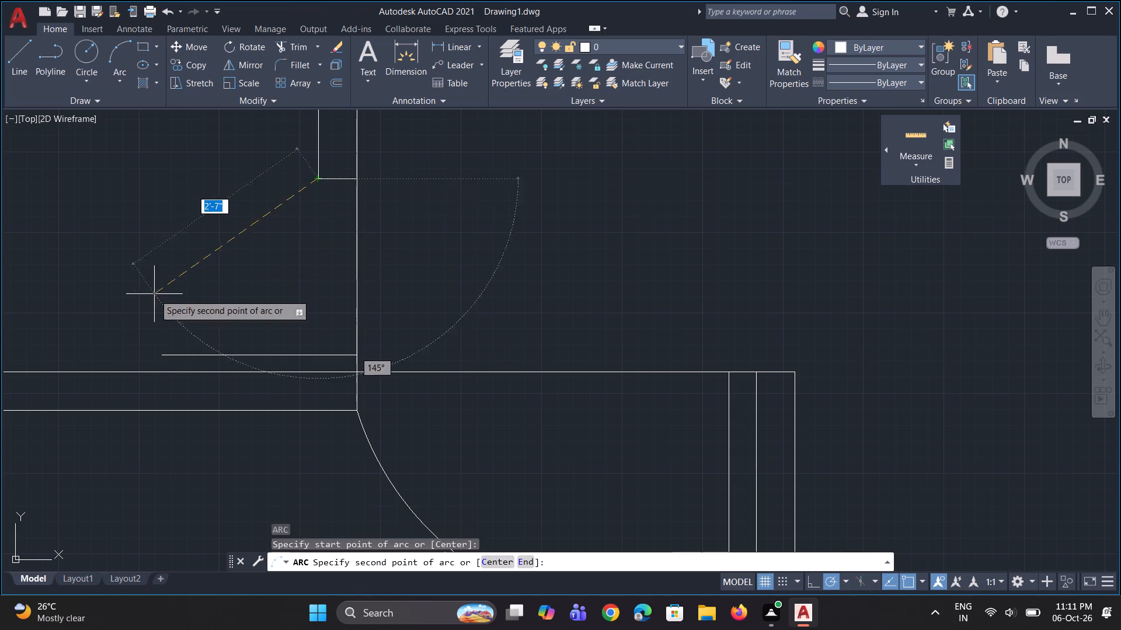
pyautogui.click(157, 353)
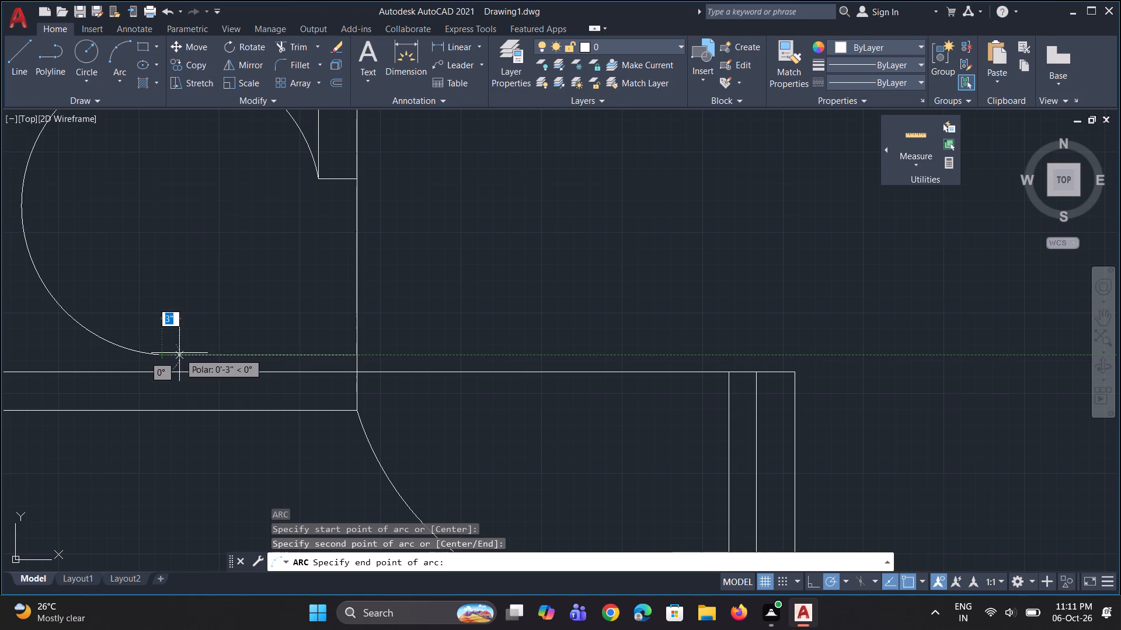
pyautogui.click(535, 442)
pyautogui.scroll(-2, 261, 283)
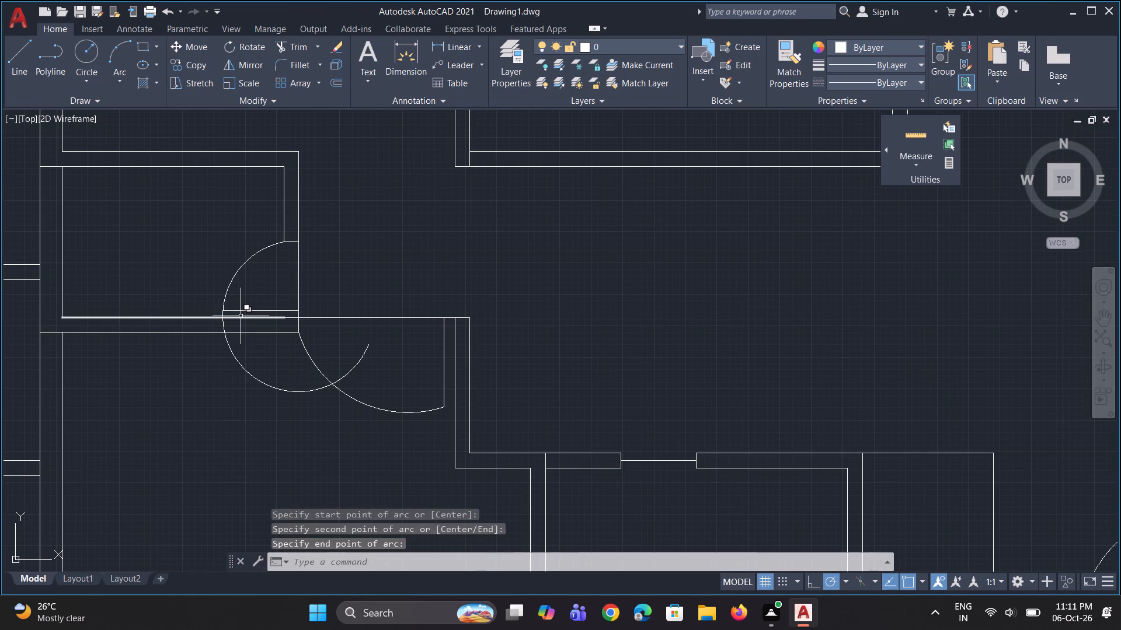
pyautogui.press('Escape')
# Trim the arc pieces below the new leaf so only the door swing inside the small room remains.
pyautogui.write('tr')
pyautogui.press('space')
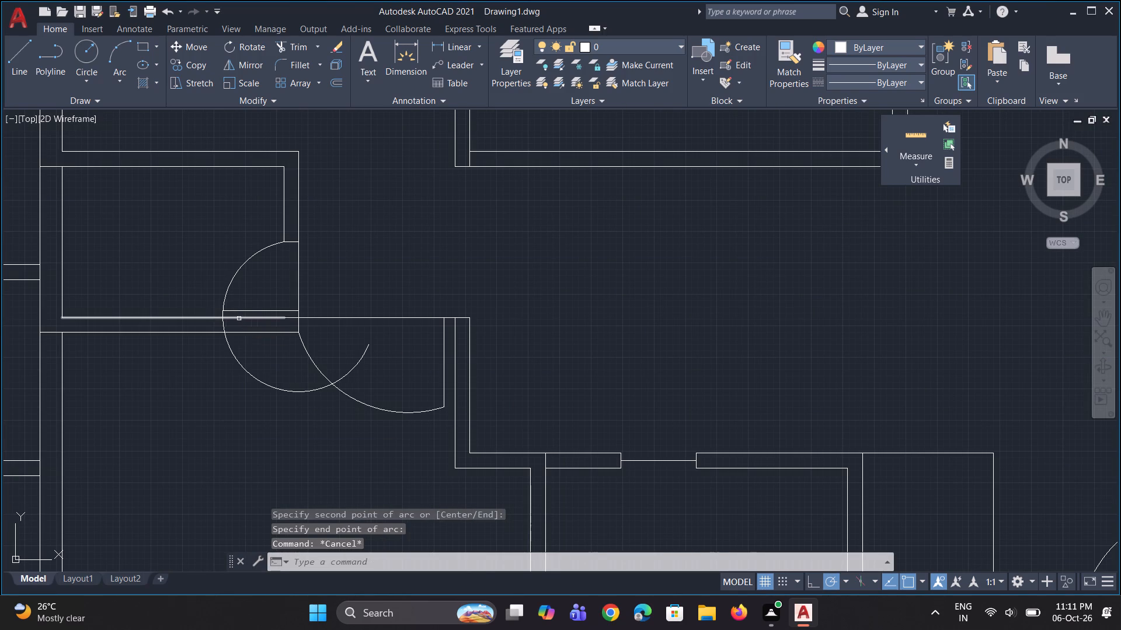
pyautogui.scroll(2, 208, 323)
pyautogui.click(242, 302)
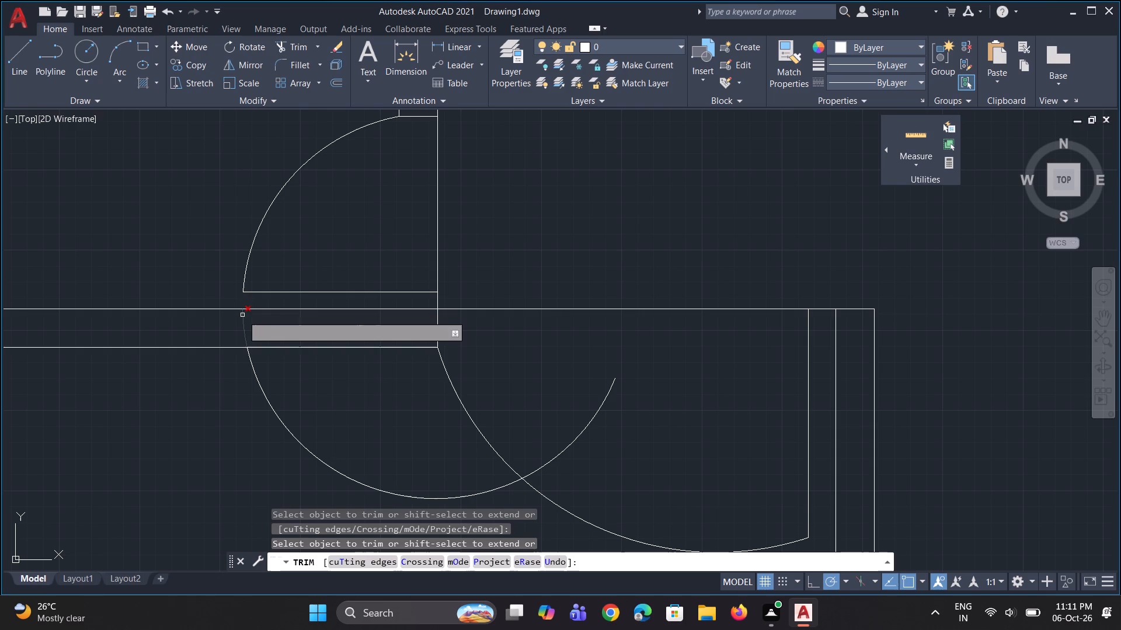
pyautogui.click(242, 321)
pyautogui.click(257, 376)
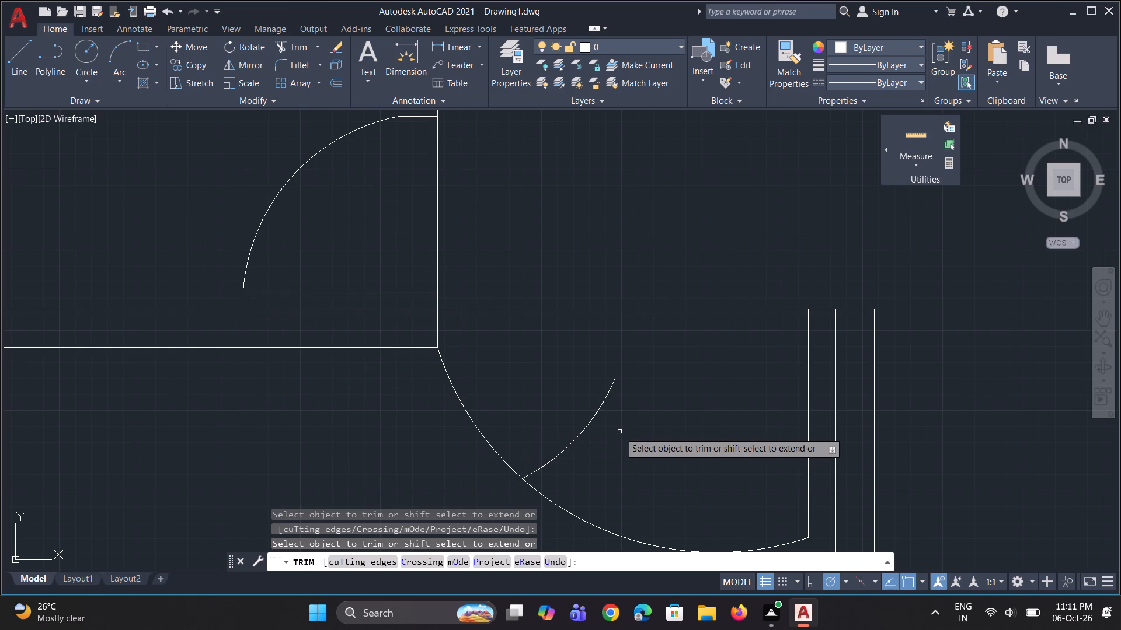
pyautogui.click(596, 416)
pyautogui.scroll(-3, 384, 321)
pyautogui.scroll(-1, 407, 396)
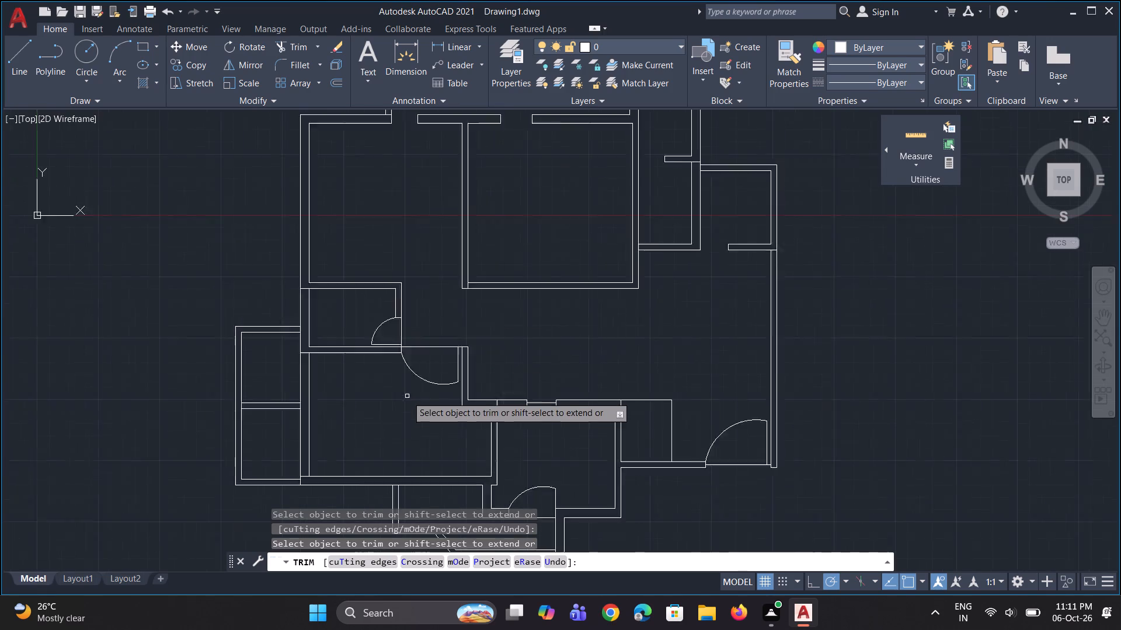
pyautogui.scroll(-1, 407, 396)
pyautogui.scroll(3, 391, 409)
pyautogui.scroll(-3, 426, 379)
pyautogui.scroll(1, 422, 309)
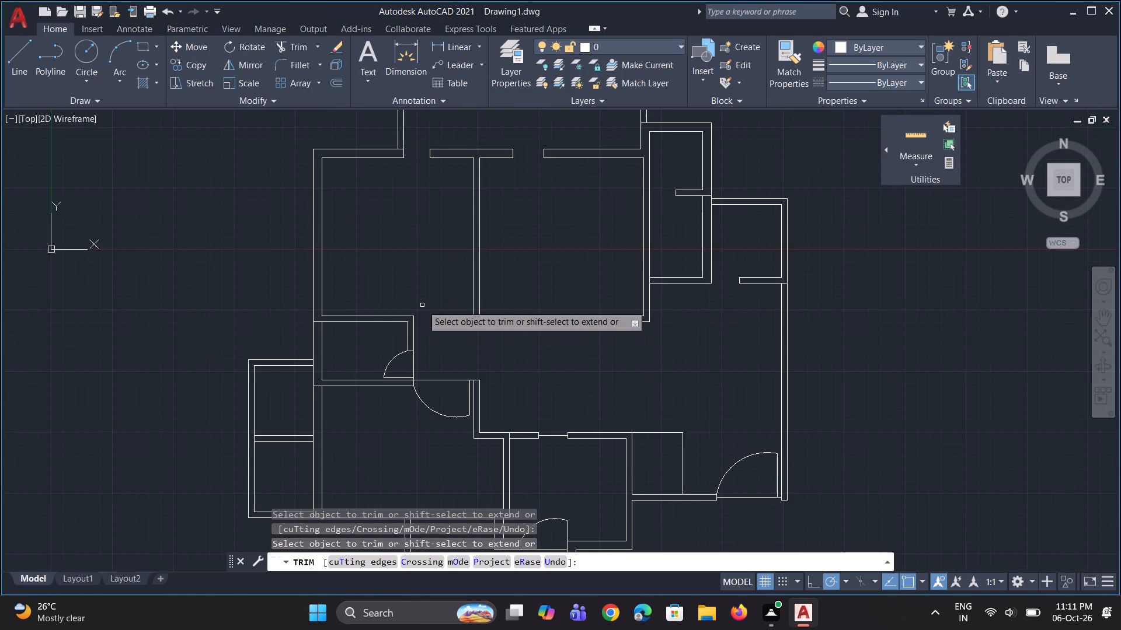
pyautogui.scroll(2, 426, 302)
pyautogui.write('l')
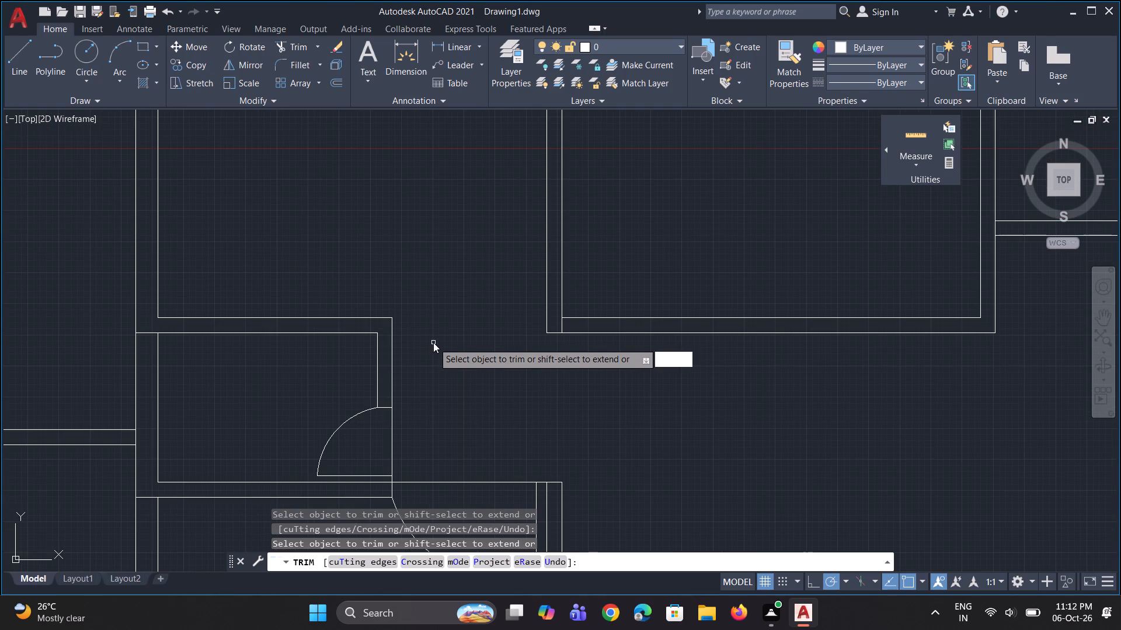
pyautogui.press('space')
pyautogui.press('Escape')
# Draw a horizontal line about 5'-2" long across the northwest room's south opening, from the dividing wall's corner to the small room's east wall.
pyautogui.write('l')
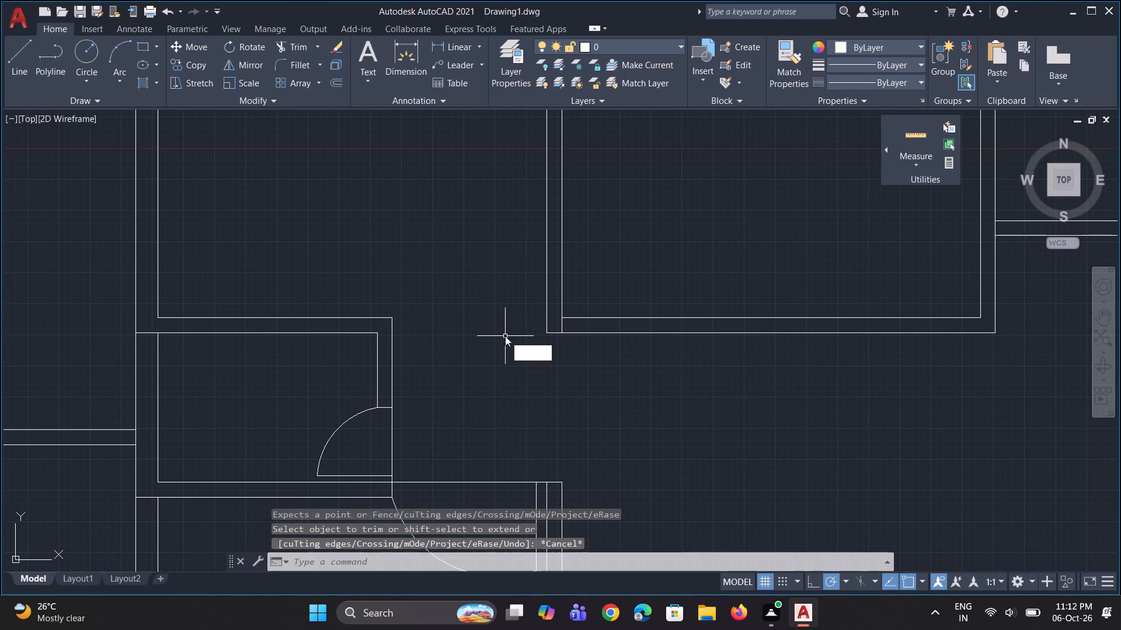
pyautogui.press('space')
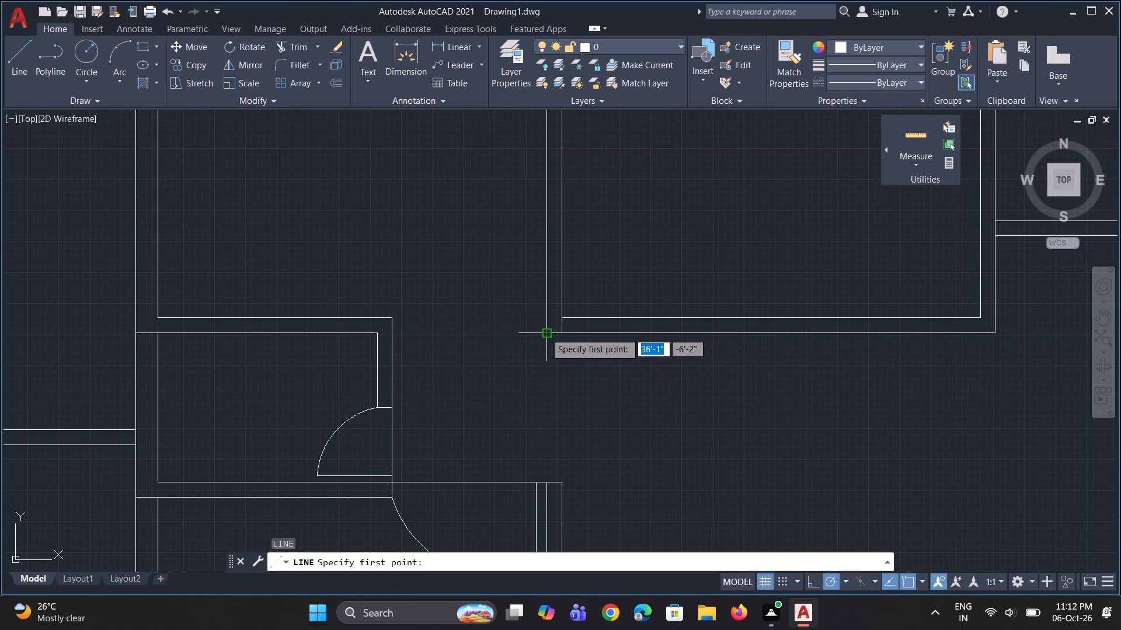
pyautogui.click(545, 332)
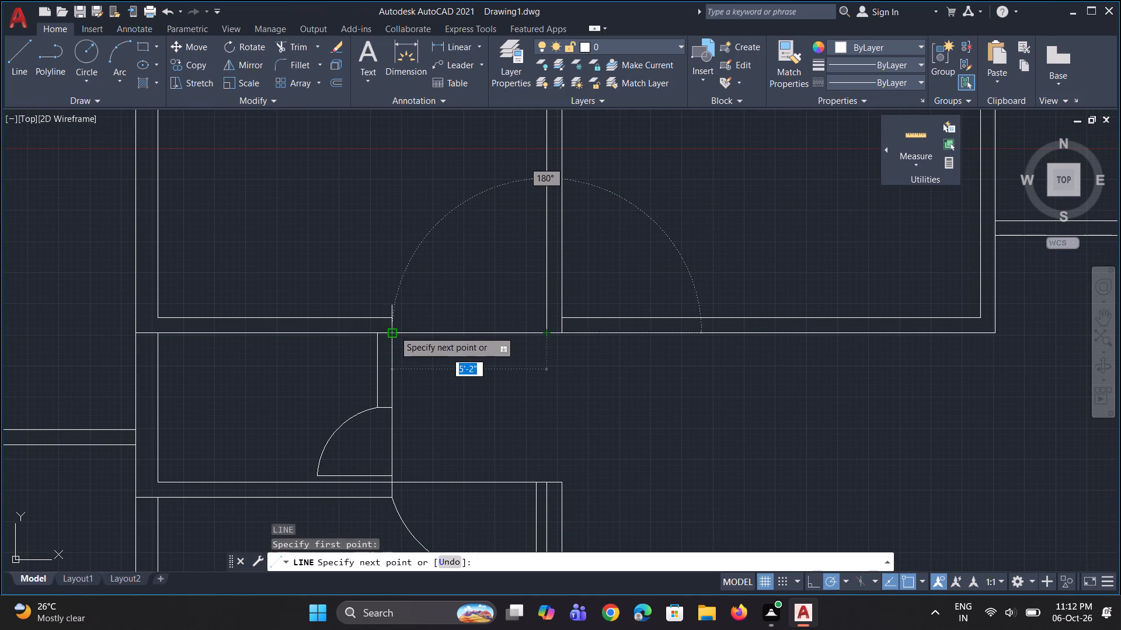
pyautogui.click(394, 331)
pyautogui.press('space')
# Draw a vertical door leaf 3' long up from the new doorway line, about 5" west of the dividing wall.
pyautogui.write('l')
pyautogui.press('space')
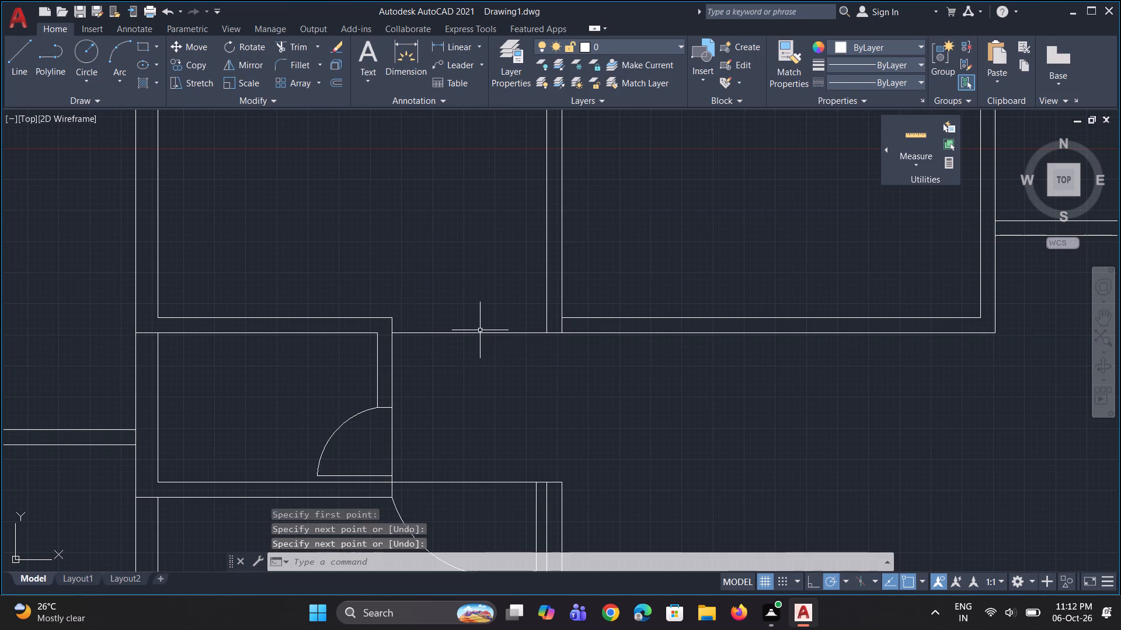
pyautogui.click(535, 334)
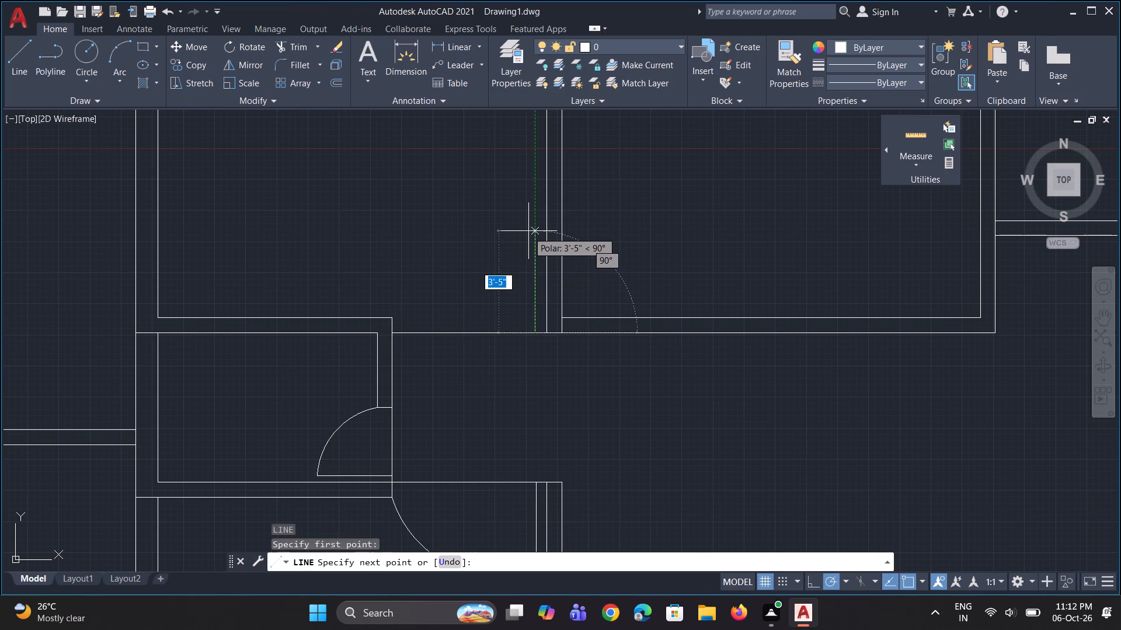
pyautogui.write("3'")
pyautogui.press('Return')
pyautogui.press('Escape')
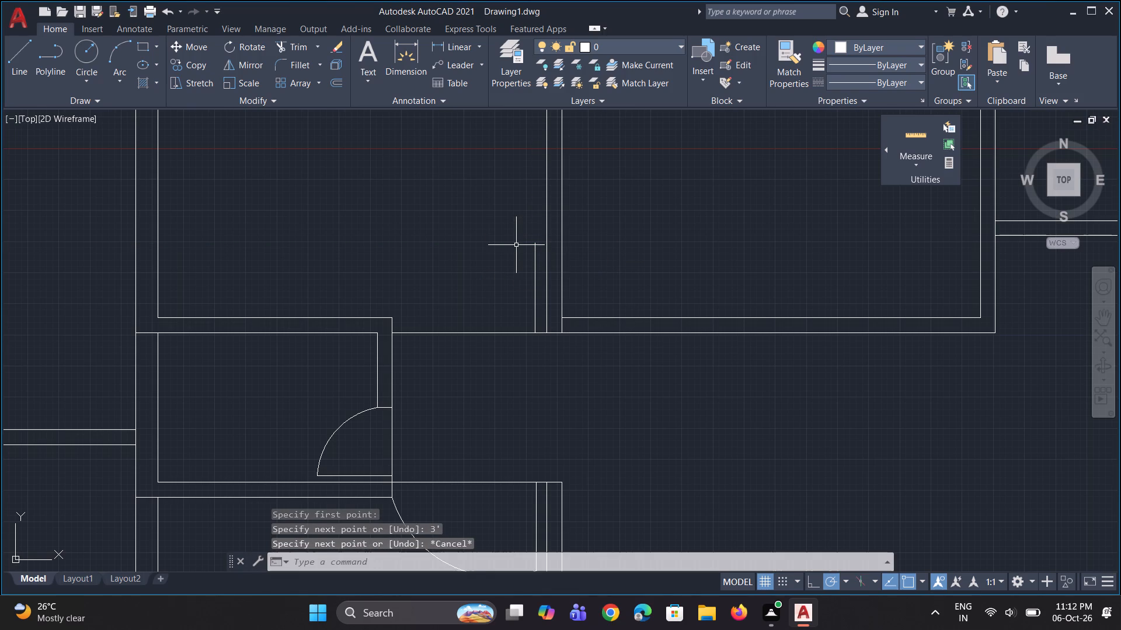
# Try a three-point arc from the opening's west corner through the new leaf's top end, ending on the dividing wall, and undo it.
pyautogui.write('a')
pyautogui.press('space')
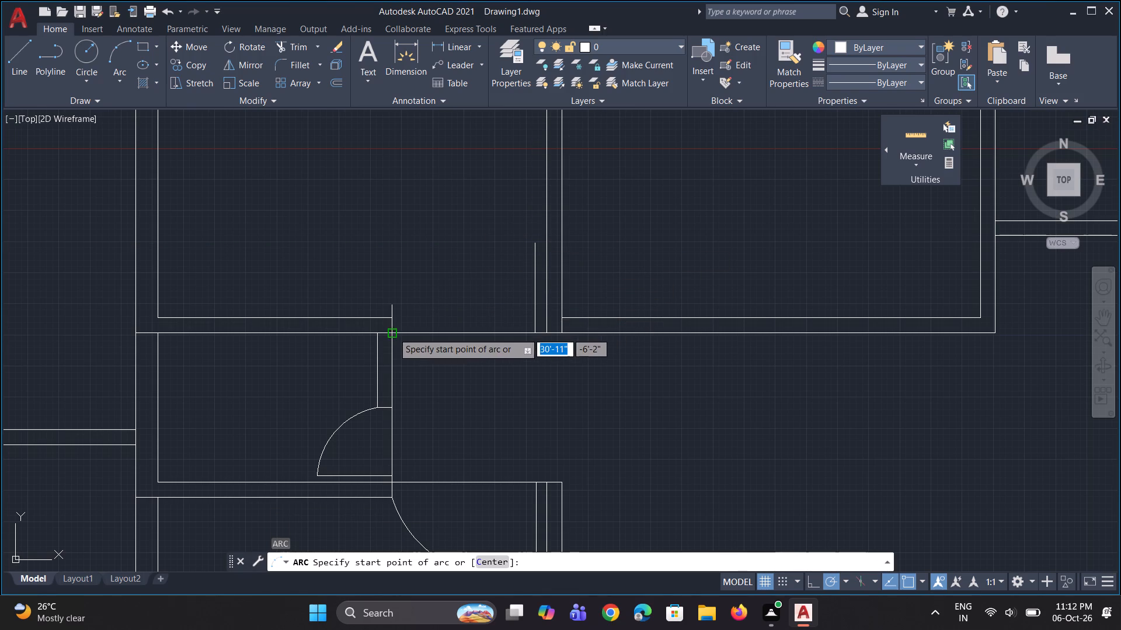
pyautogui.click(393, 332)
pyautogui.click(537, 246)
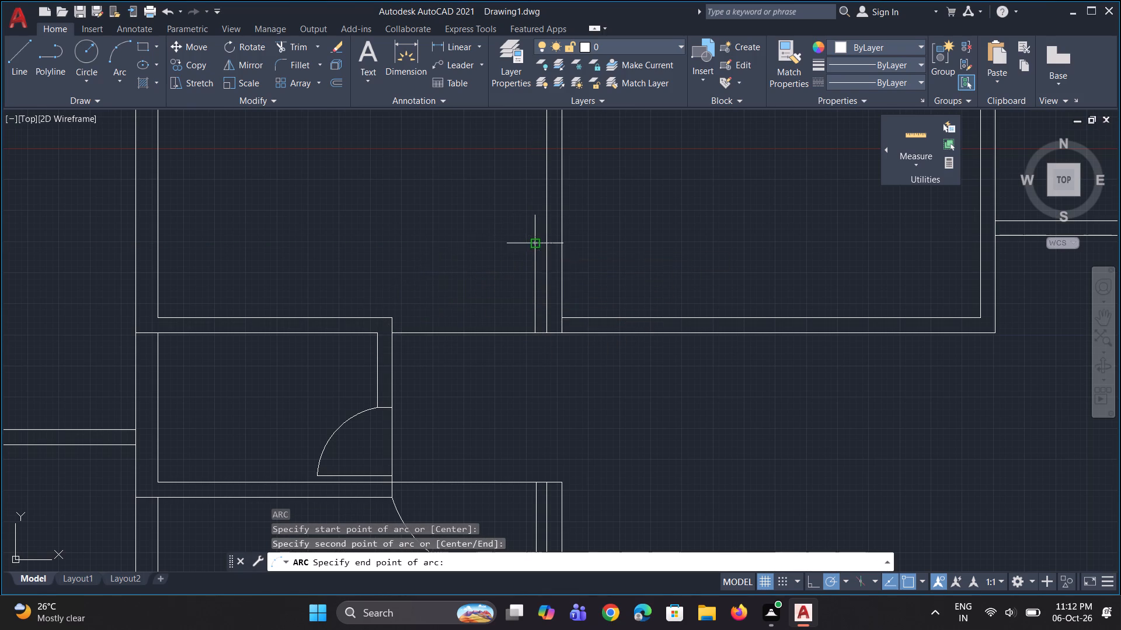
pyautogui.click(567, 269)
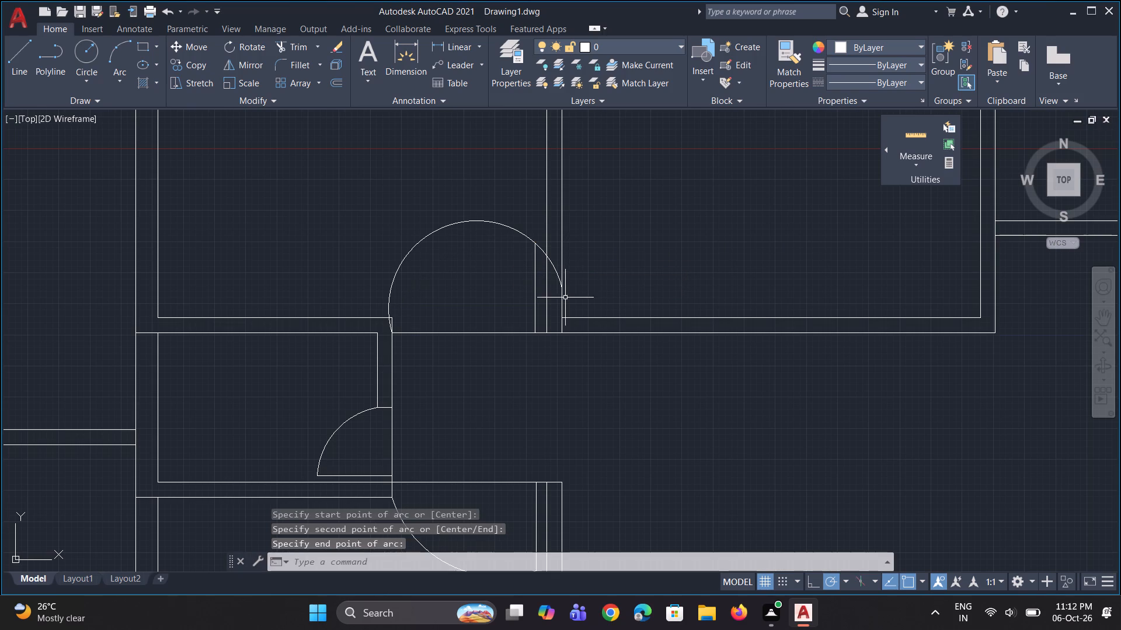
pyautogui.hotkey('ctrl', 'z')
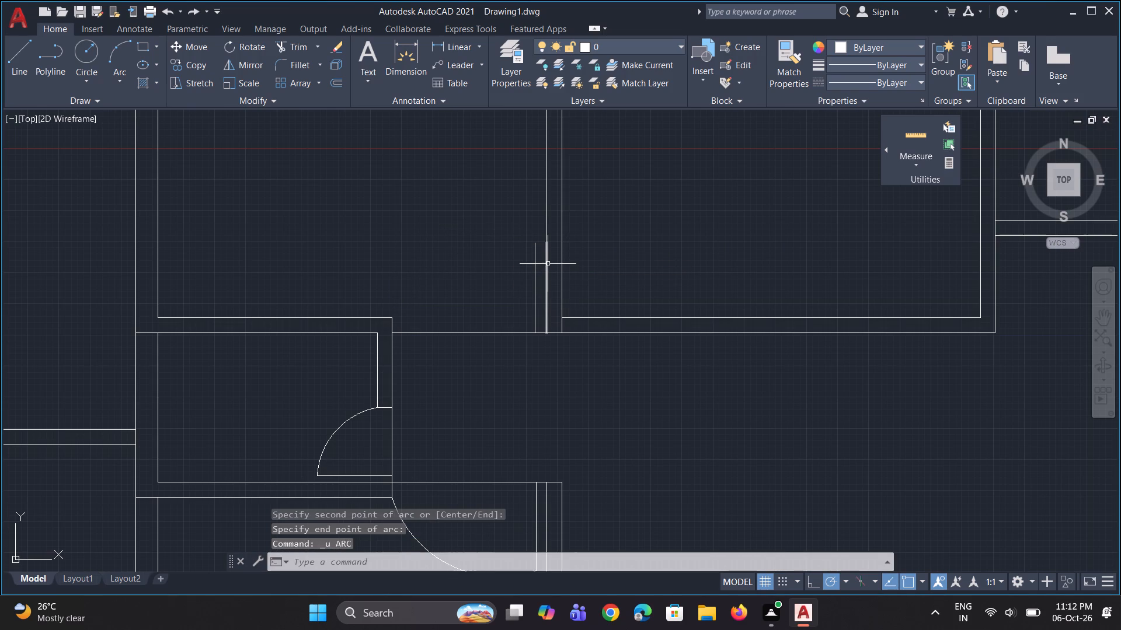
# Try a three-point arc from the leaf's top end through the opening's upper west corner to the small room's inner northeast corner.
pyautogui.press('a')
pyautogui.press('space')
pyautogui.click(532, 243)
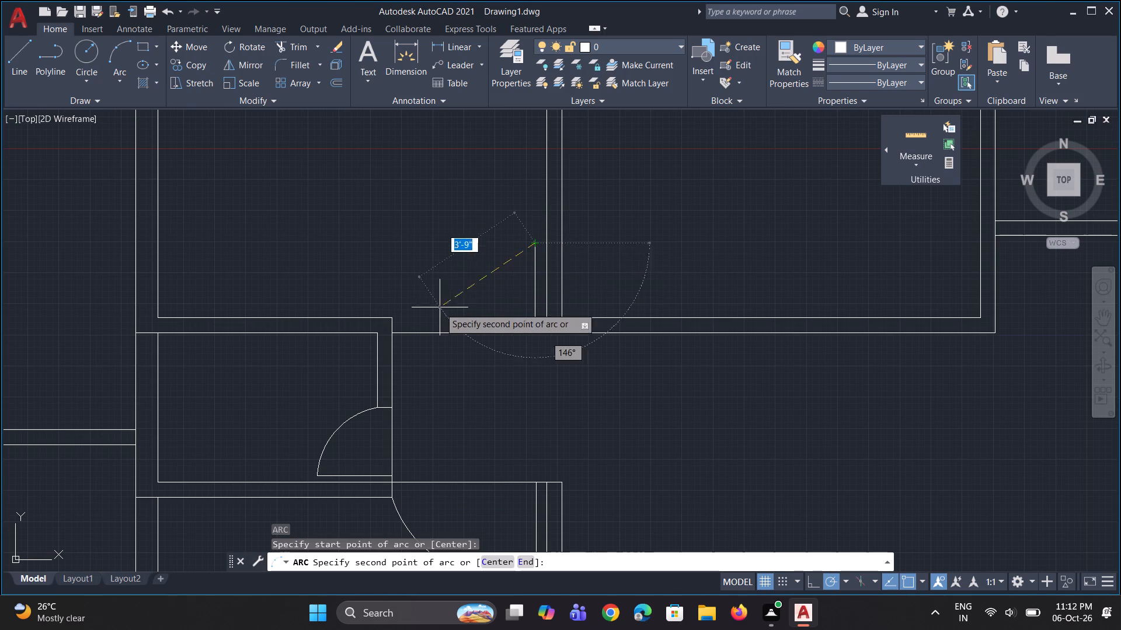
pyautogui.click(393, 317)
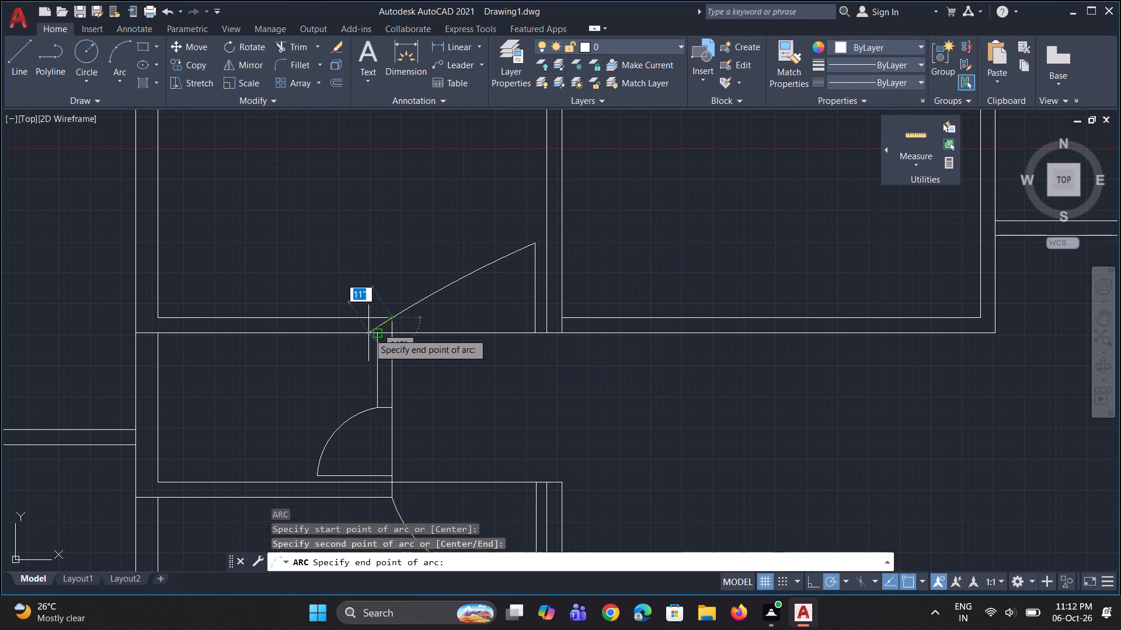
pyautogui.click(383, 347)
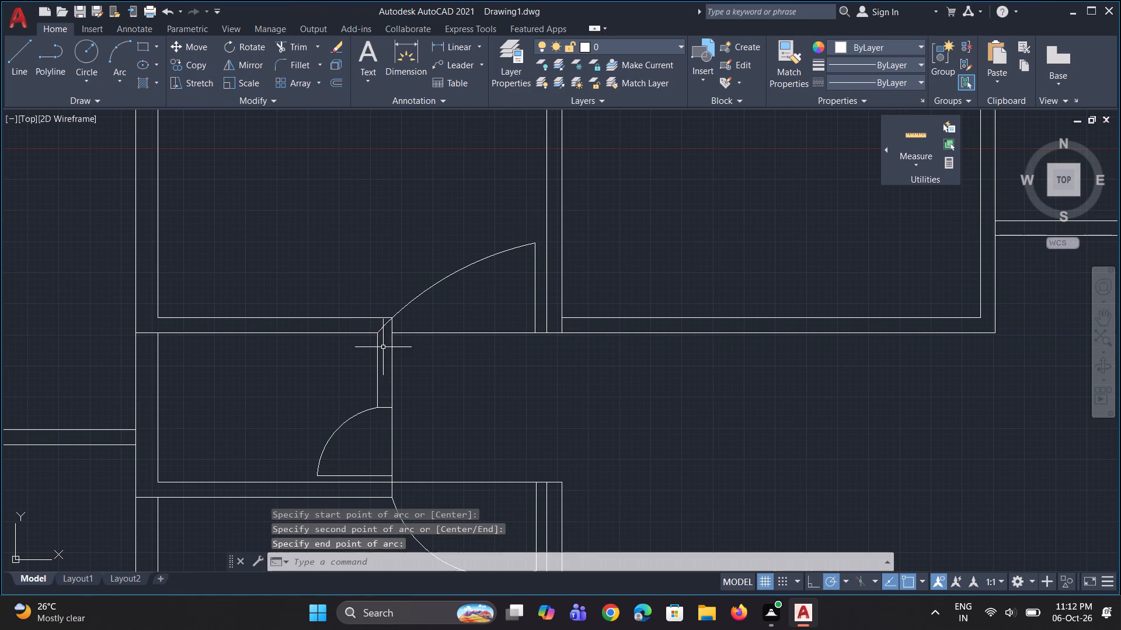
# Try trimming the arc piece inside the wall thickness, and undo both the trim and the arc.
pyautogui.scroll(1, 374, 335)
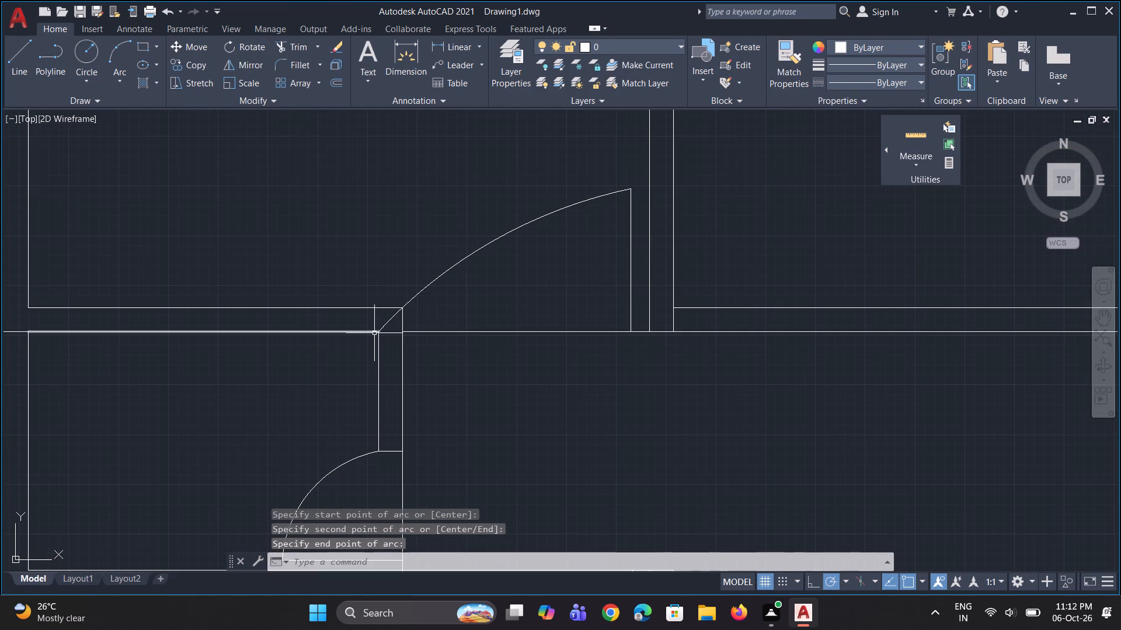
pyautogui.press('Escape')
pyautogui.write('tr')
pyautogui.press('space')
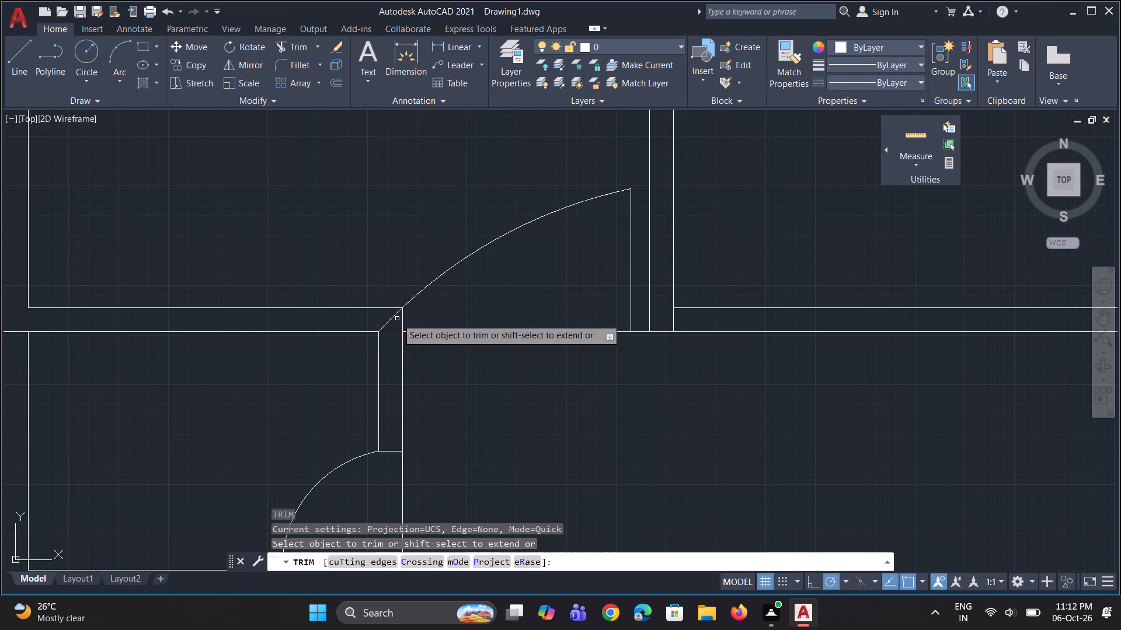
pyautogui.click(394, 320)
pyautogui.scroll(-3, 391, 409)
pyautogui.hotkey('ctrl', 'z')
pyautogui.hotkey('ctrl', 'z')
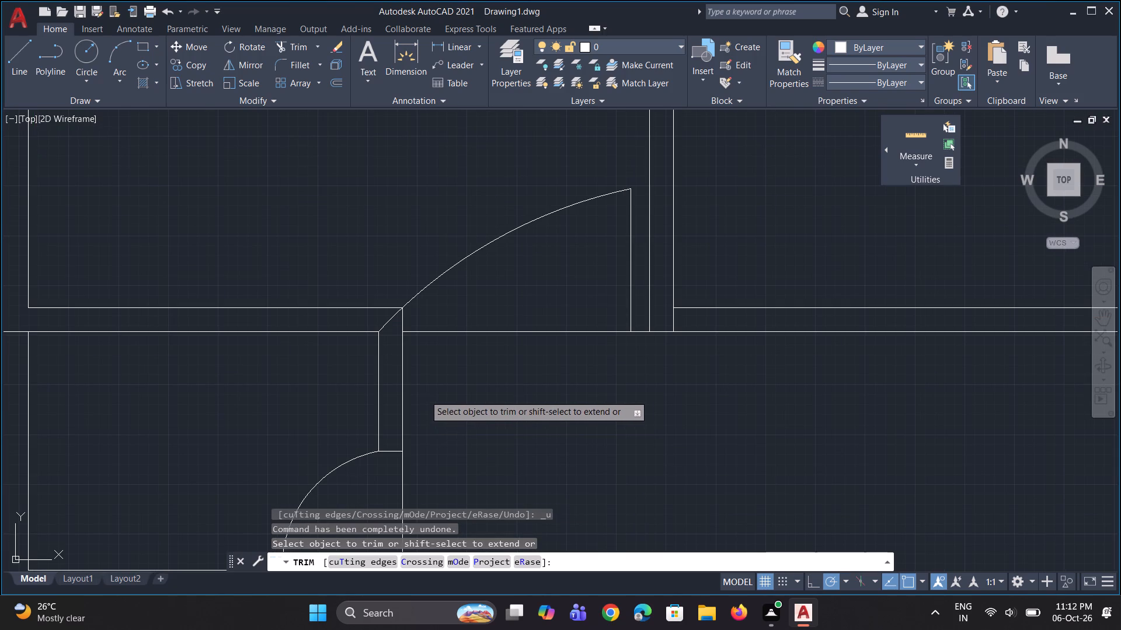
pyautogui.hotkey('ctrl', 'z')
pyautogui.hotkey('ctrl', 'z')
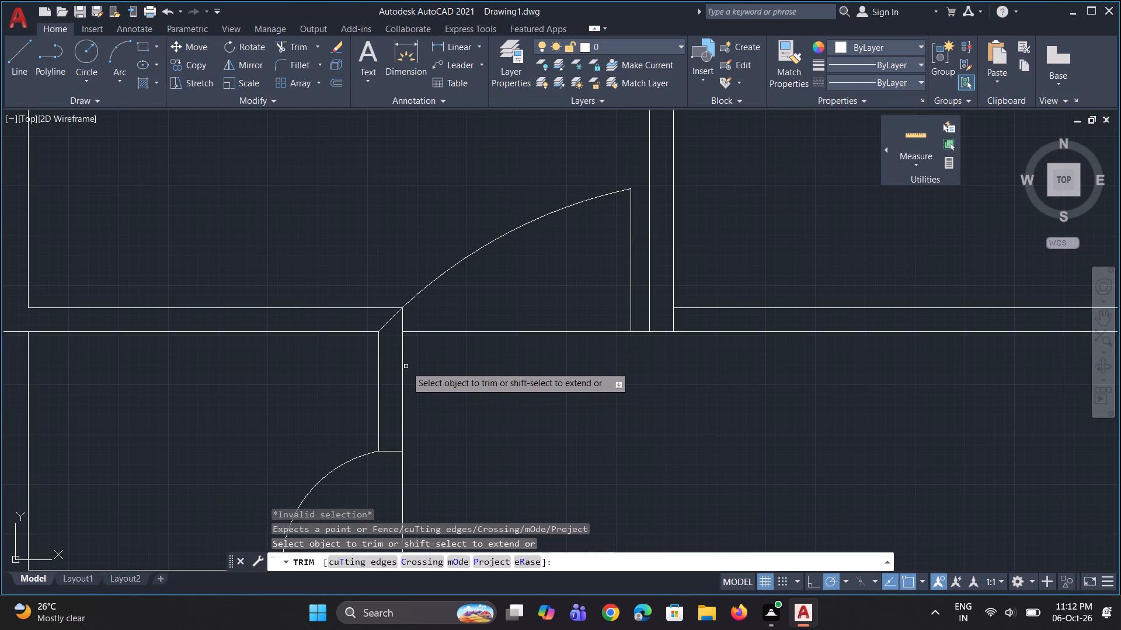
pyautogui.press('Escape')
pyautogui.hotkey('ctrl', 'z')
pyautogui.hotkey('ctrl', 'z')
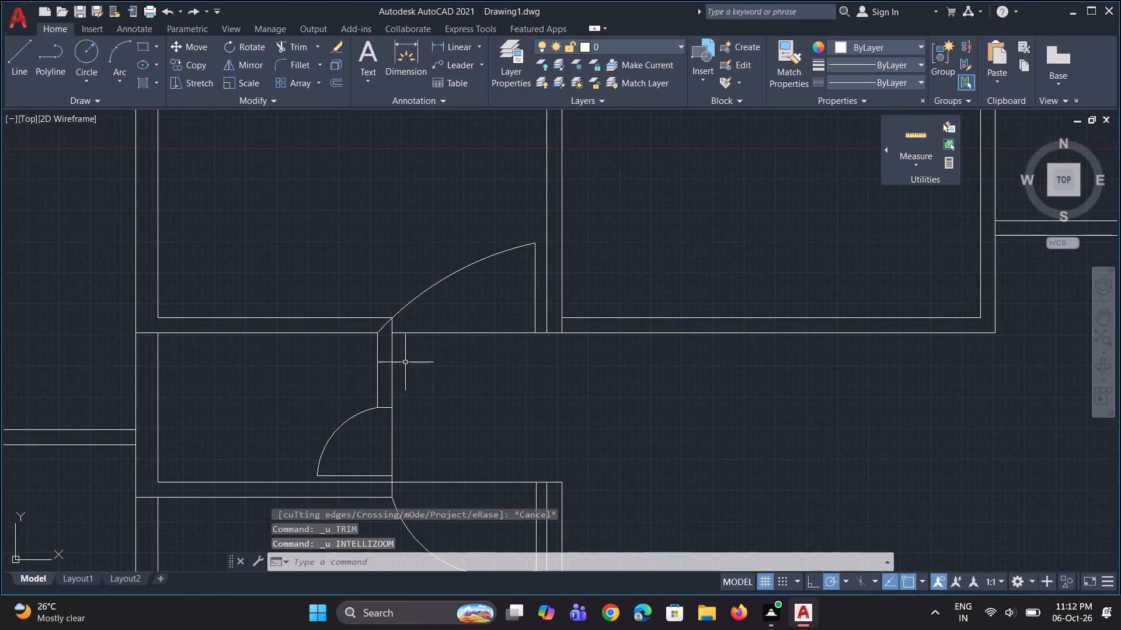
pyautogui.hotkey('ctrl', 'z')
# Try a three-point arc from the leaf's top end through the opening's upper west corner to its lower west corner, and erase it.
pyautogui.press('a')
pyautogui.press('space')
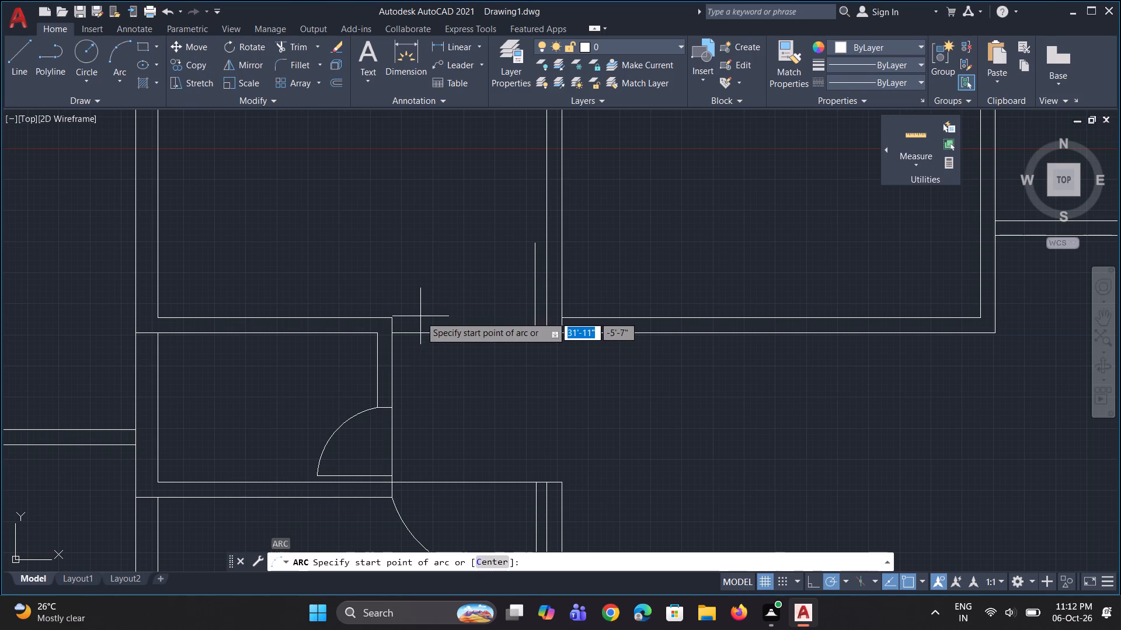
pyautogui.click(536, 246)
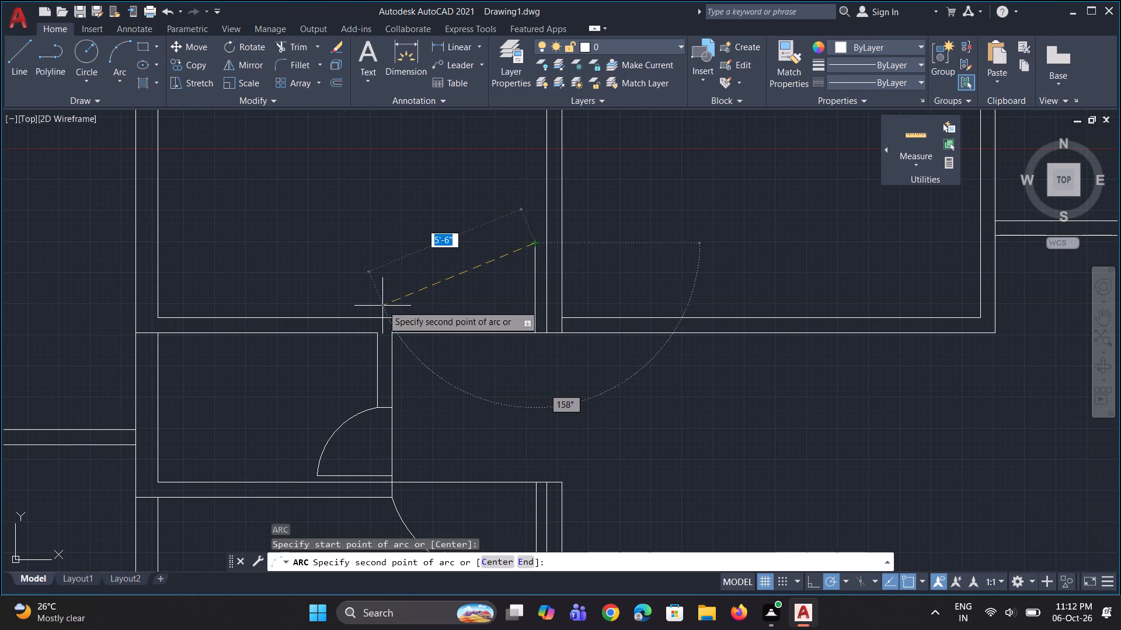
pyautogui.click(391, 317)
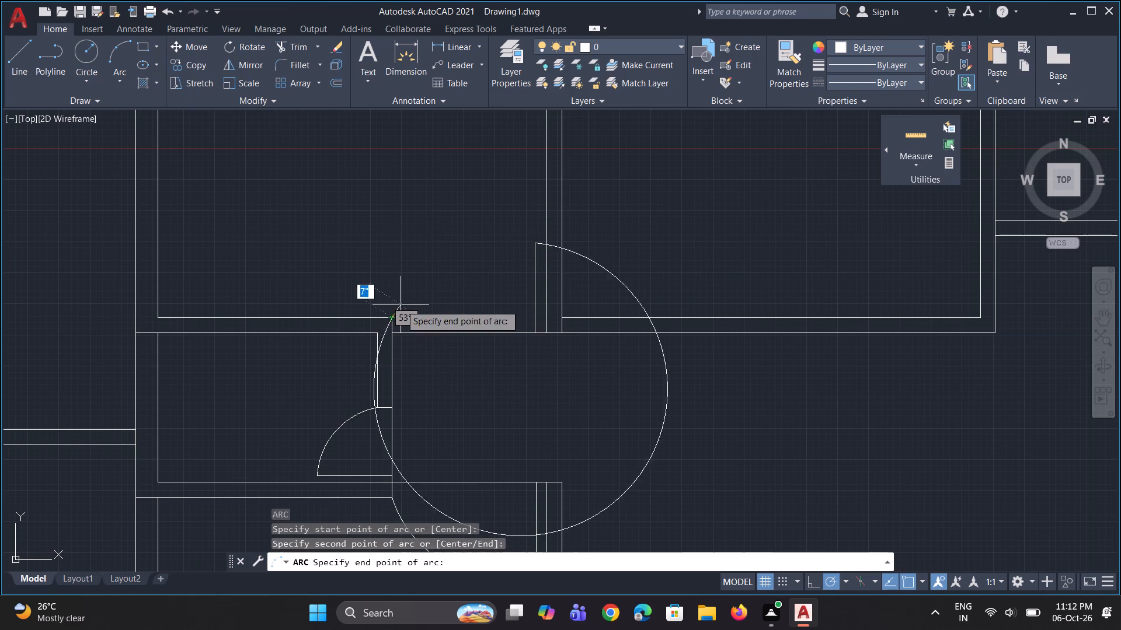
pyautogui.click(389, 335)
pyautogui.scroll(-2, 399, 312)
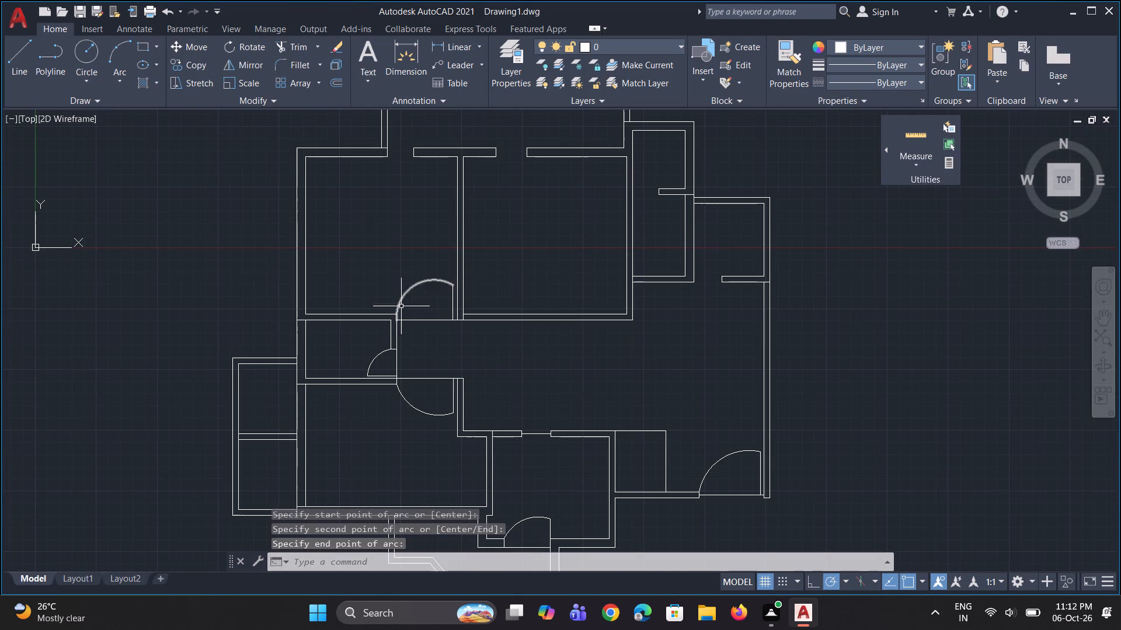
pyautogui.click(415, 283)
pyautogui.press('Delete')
# Draw a three-point arc from the leaf's top end through the opening's upper west corner, ending at the small room's southeast corner.
pyautogui.write('a')
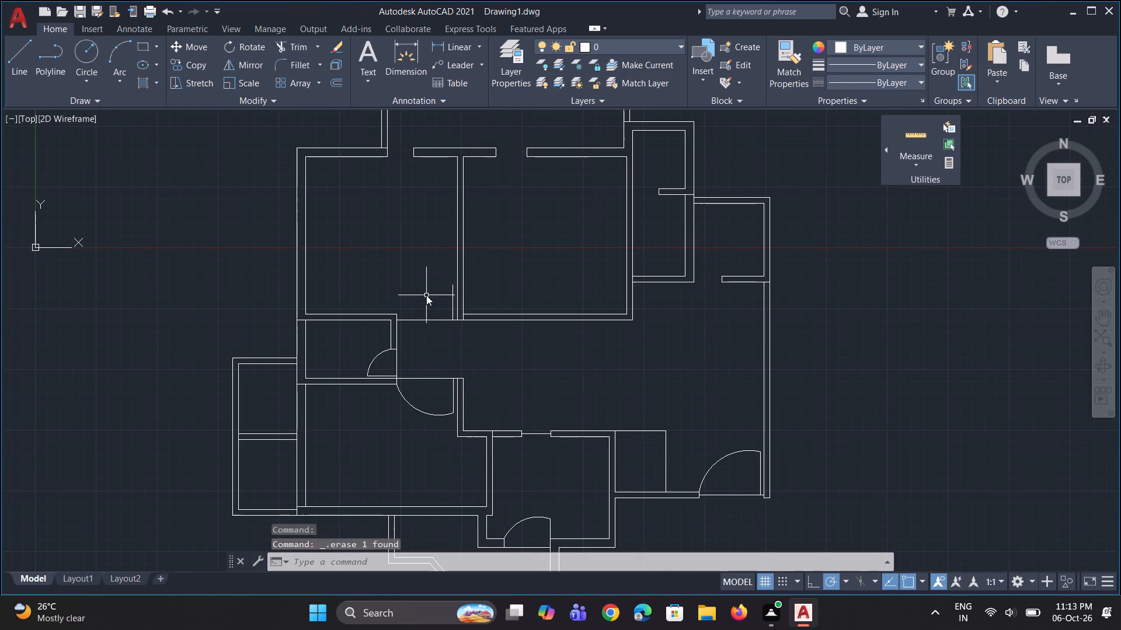
pyautogui.press('space')
pyautogui.scroll(2, 426, 295)
pyautogui.click(487, 274)
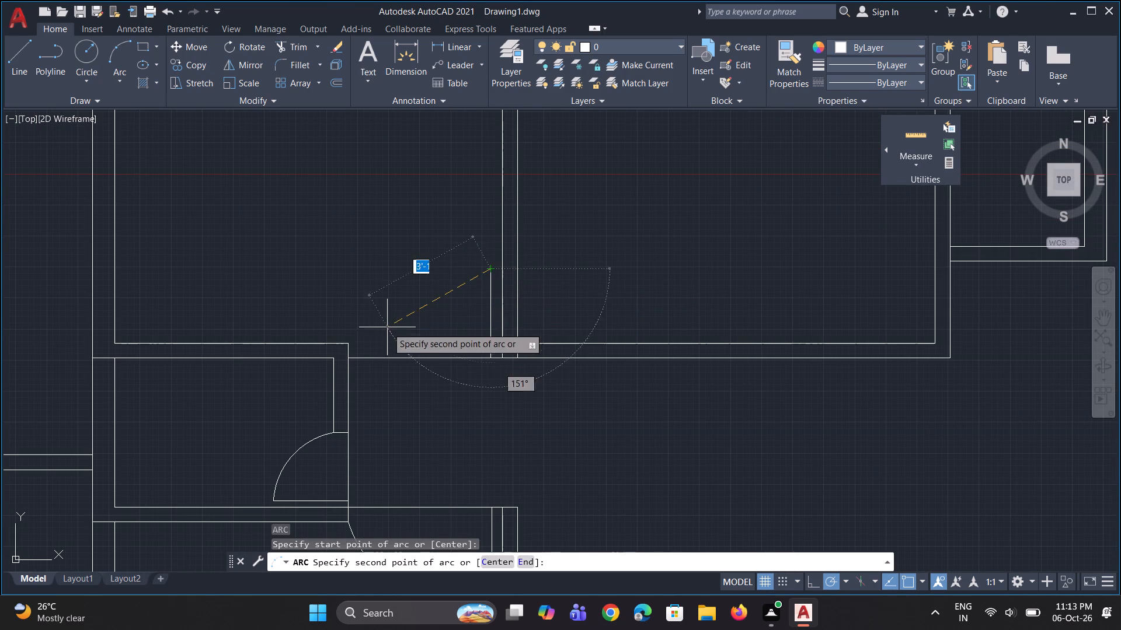
pyautogui.click(349, 342)
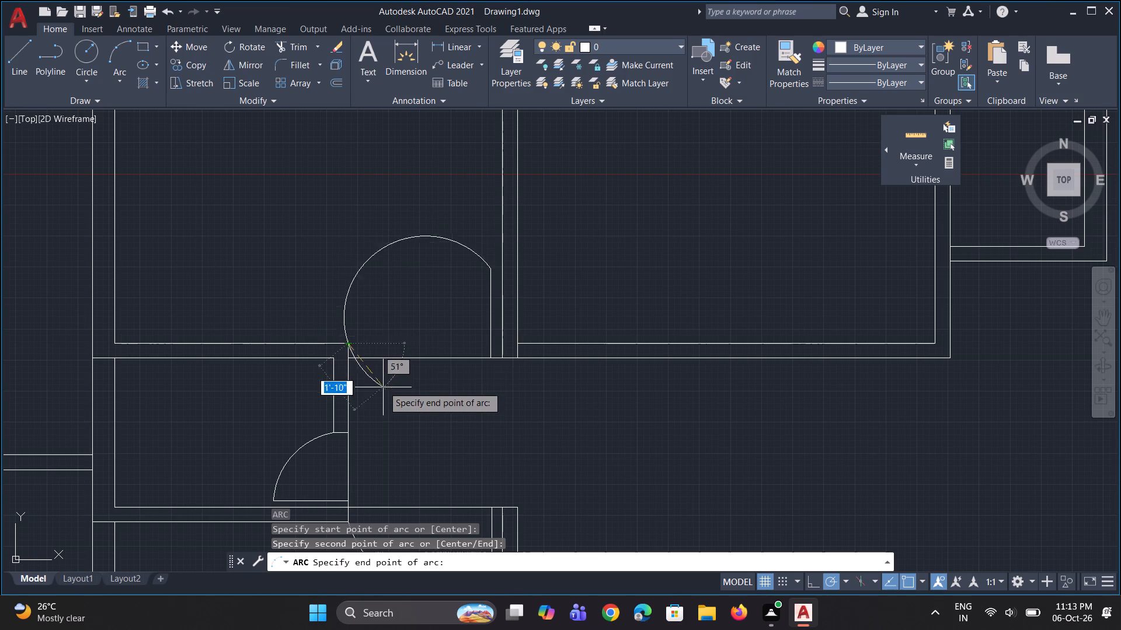
pyautogui.click(382, 502)
# Trim the arc pieces south of the opening's upper west corner so only the door swing inside the northwest room remains.
pyautogui.scroll(2, 315, 395)
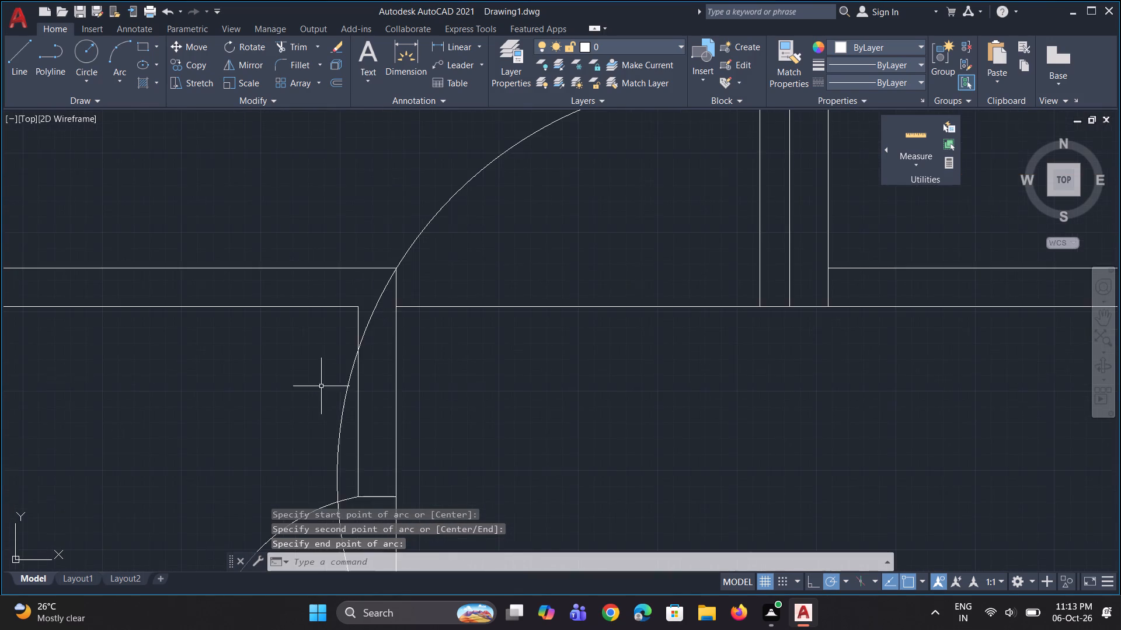
pyautogui.scroll(-3, 323, 373)
pyautogui.write('tr')
pyautogui.press('space')
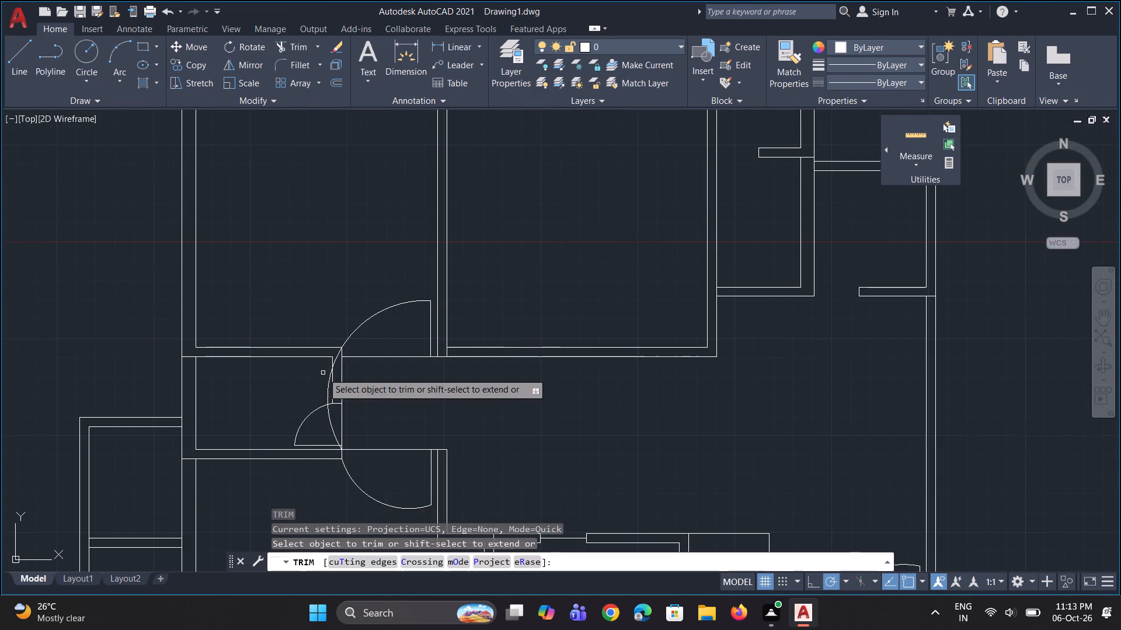
pyautogui.scroll(1, 323, 372)
pyautogui.click(339, 359)
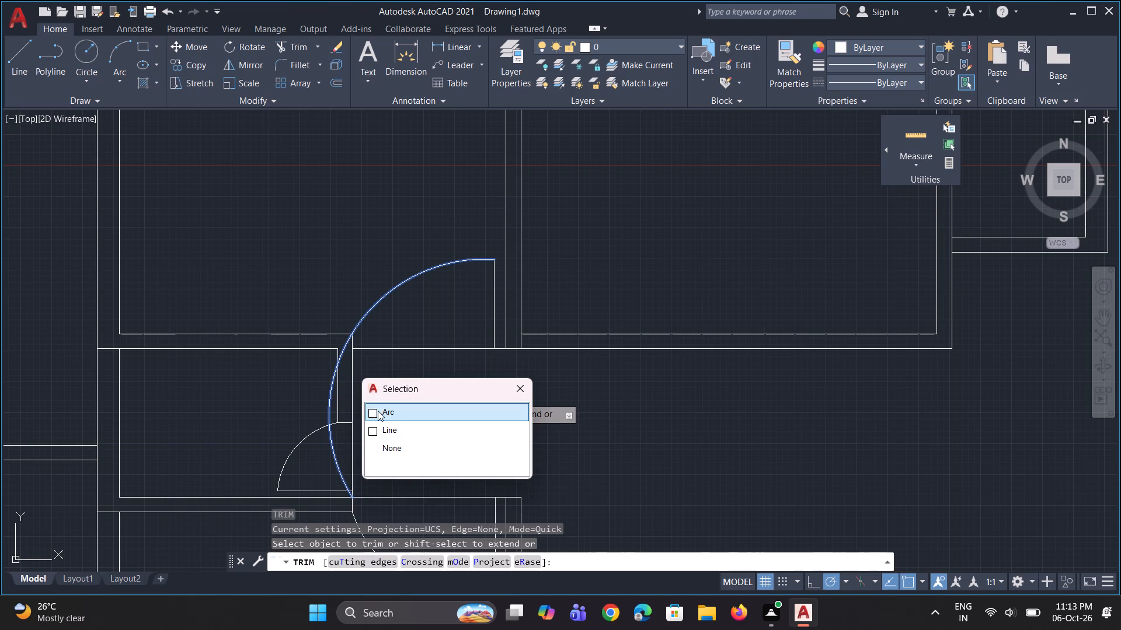
pyautogui.click(379, 409)
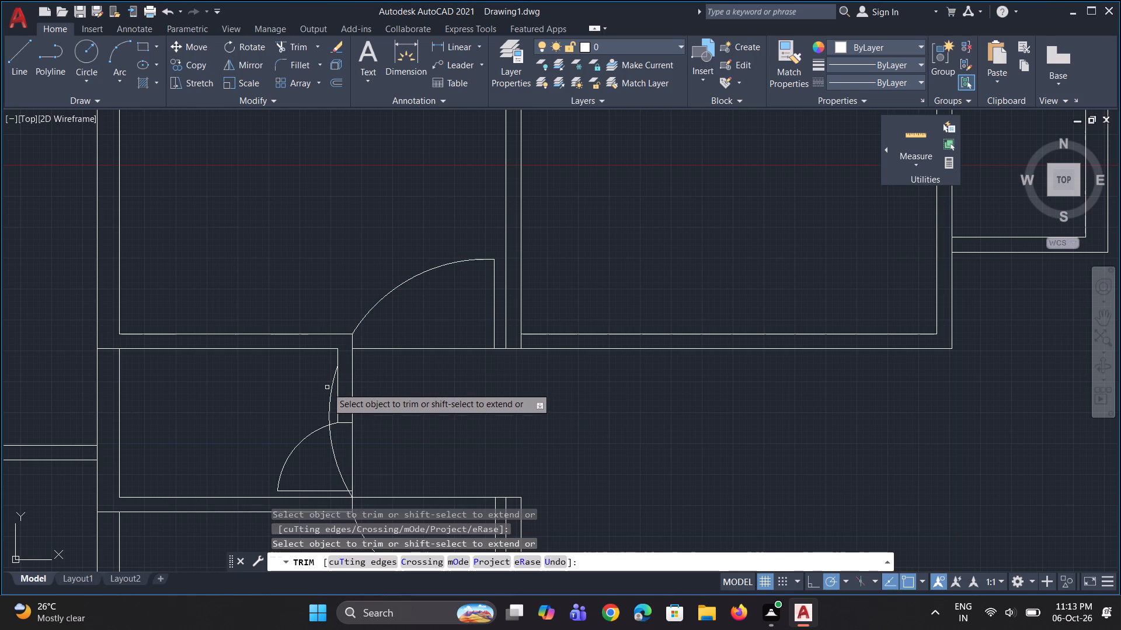
pyautogui.click(330, 391)
pyautogui.scroll(-1, 329, 373)
pyautogui.scroll(1, 327, 414)
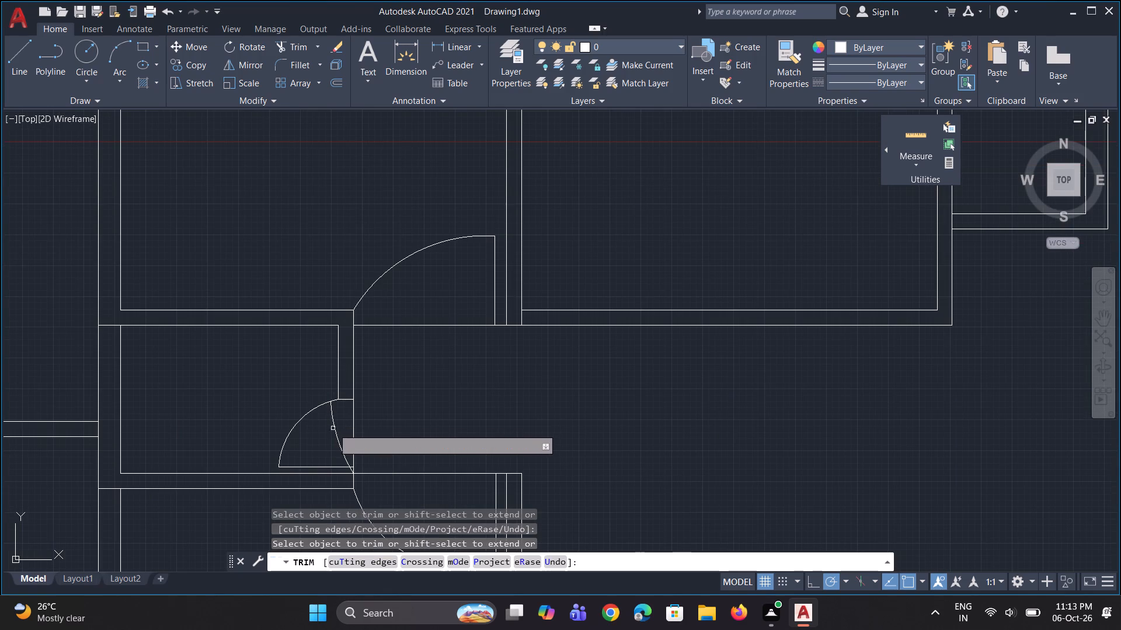
pyautogui.click(336, 430)
pyautogui.scroll(-2, 358, 353)
pyautogui.scroll(5, 340, 404)
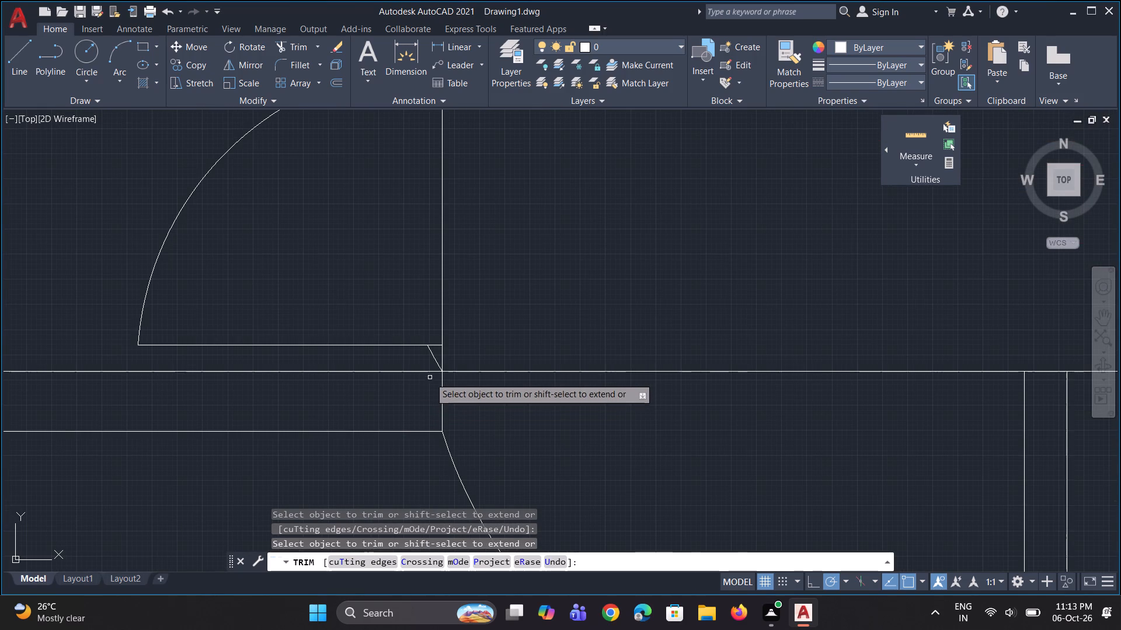
pyautogui.click(437, 360)
pyautogui.scroll(-5, 351, 328)
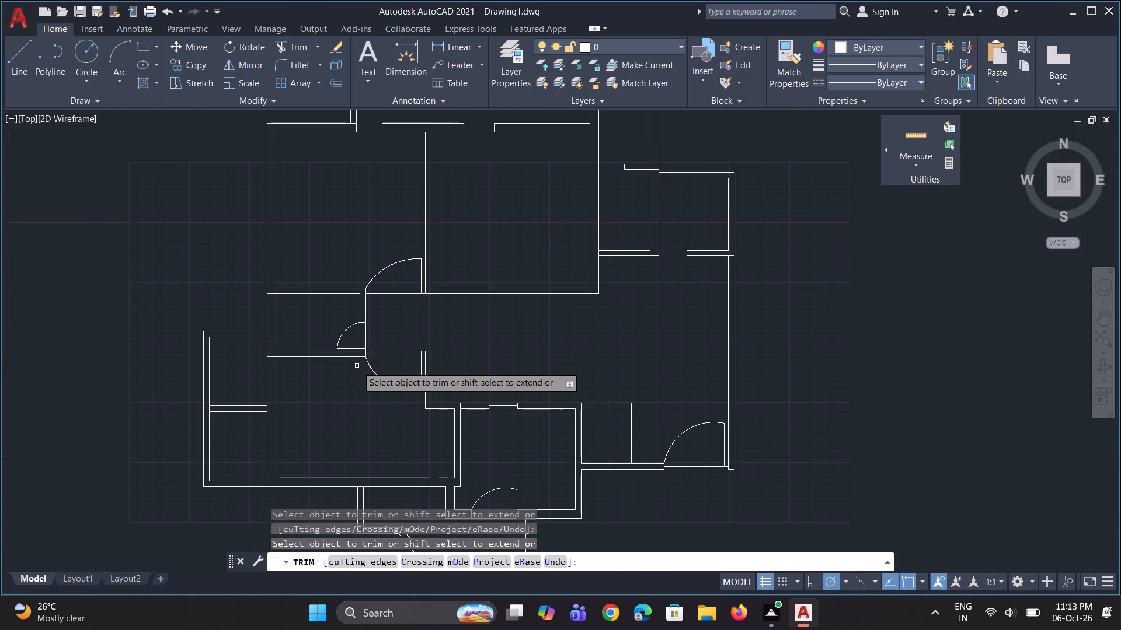
pyautogui.scroll(-3, 357, 366)
pyautogui.scroll(2, 366, 330)
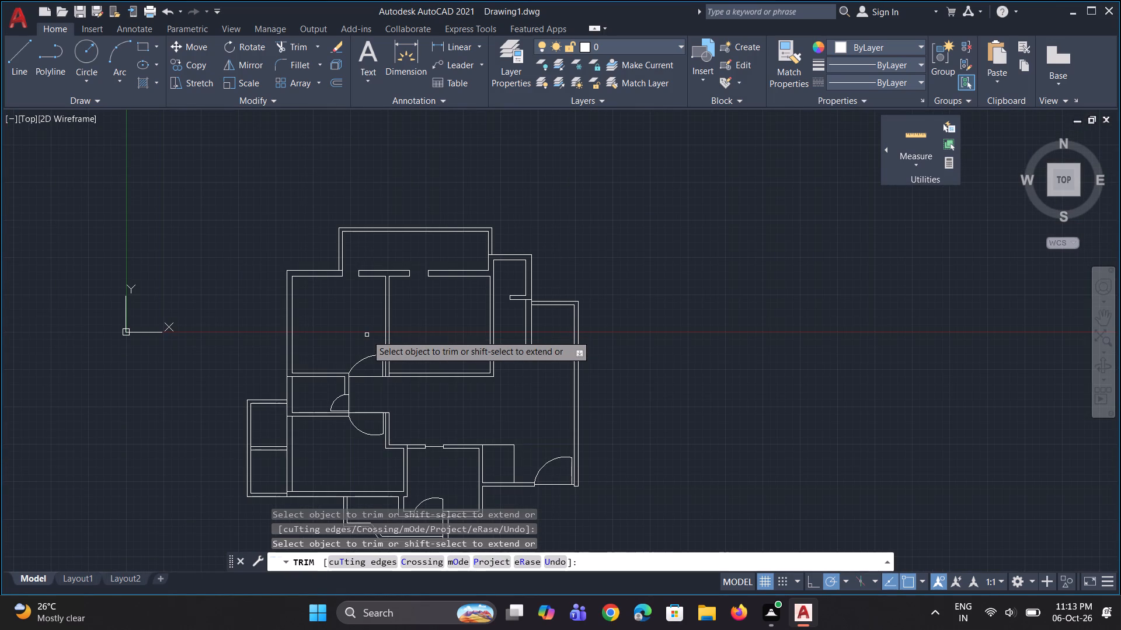
pyautogui.scroll(-1, 307, 411)
pyautogui.scroll(3, 288, 456)
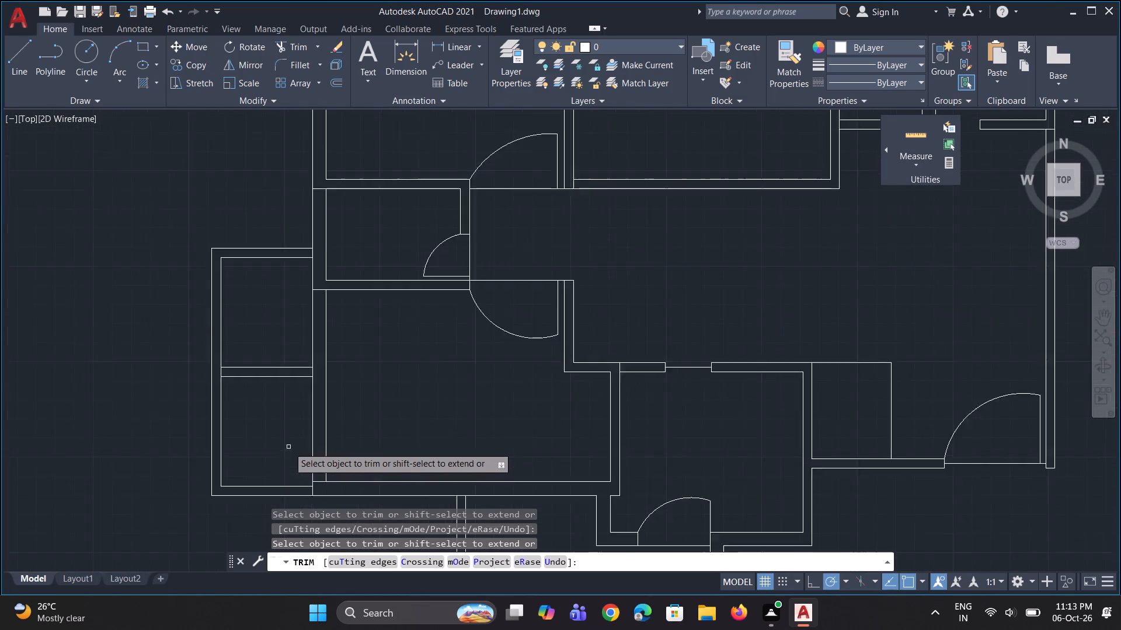
pyautogui.scroll(1, 289, 445)
pyautogui.press('space')
# Draw two 9" horizontal lines continuing both faces of the west rooms' partition across the adjoining wall to its east face.
pyautogui.write('l')
pyautogui.press('space')
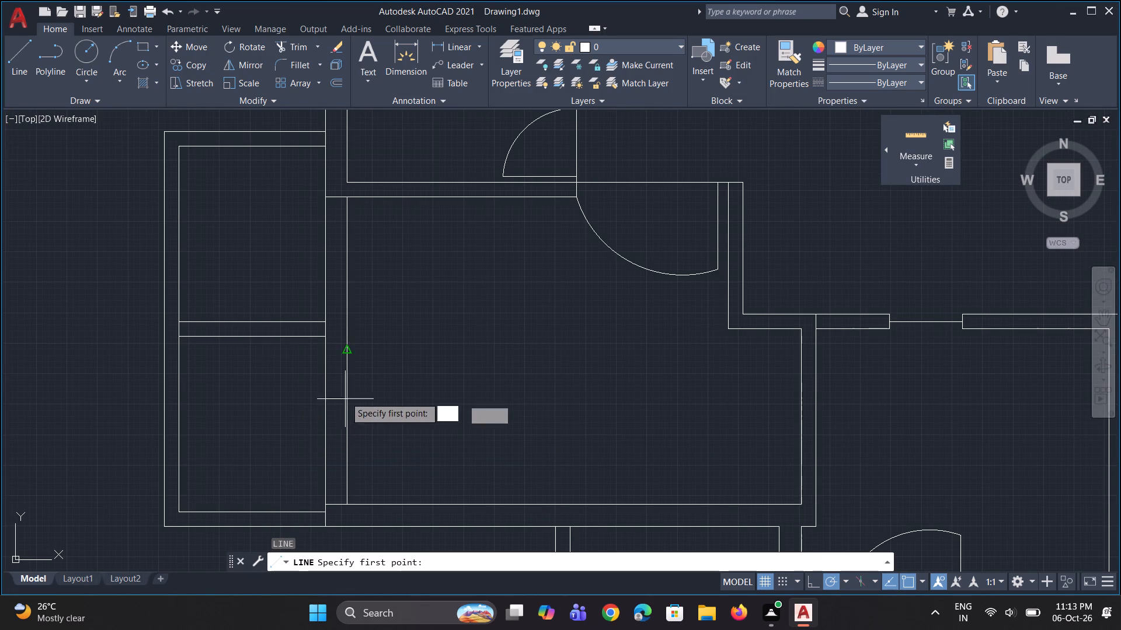
pyautogui.click(323, 339)
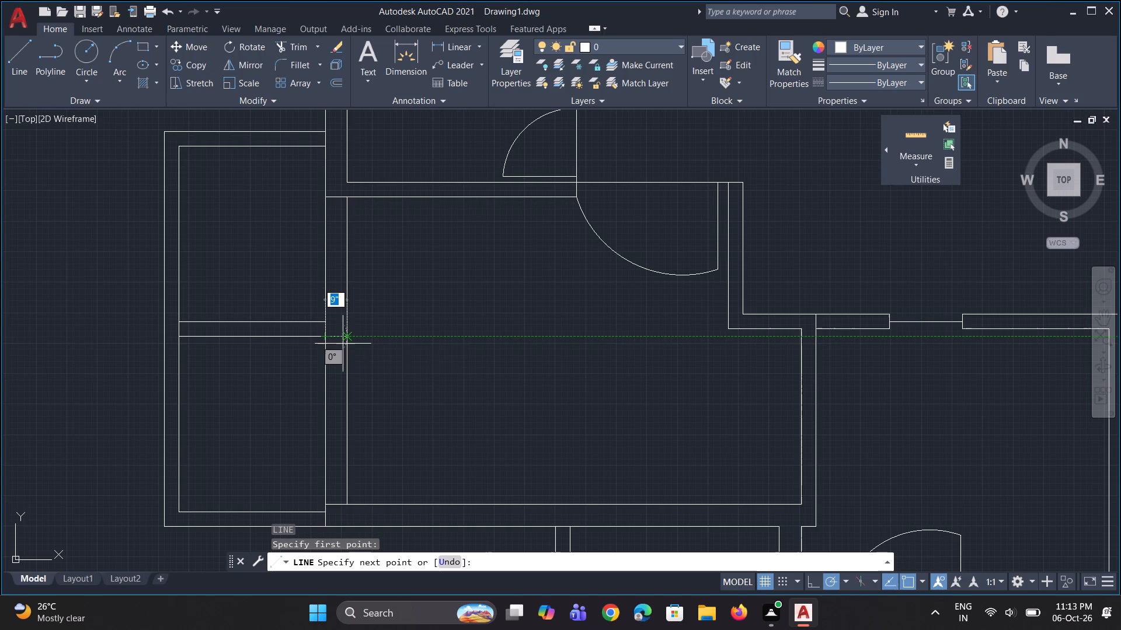
pyautogui.click(350, 338)
pyautogui.press('space')
pyautogui.press('space')
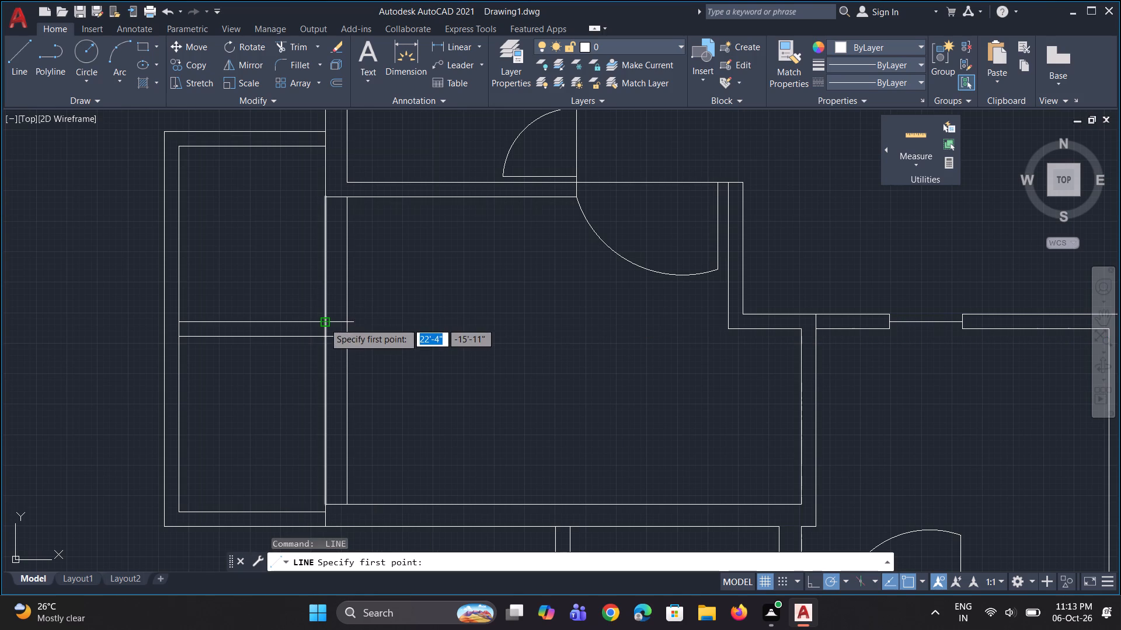
pyautogui.click(324, 323)
pyautogui.click(349, 324)
pyautogui.press('space')
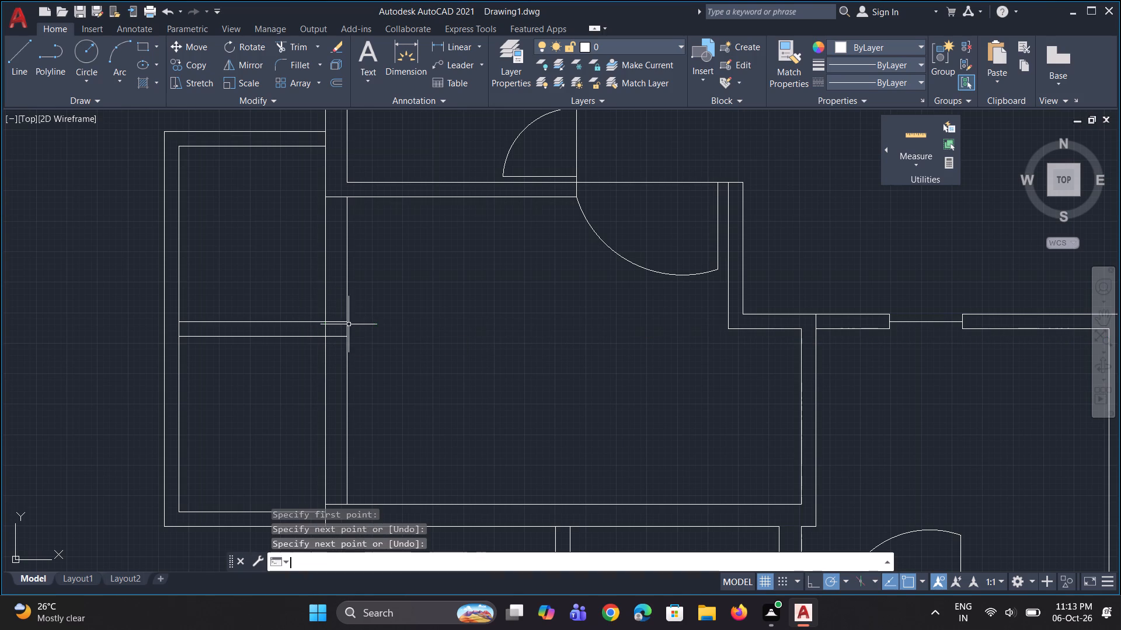
# Trim the west face of the wall between the two lines continuing the west rooms' partition.
pyautogui.write('tr')
pyautogui.press('space')
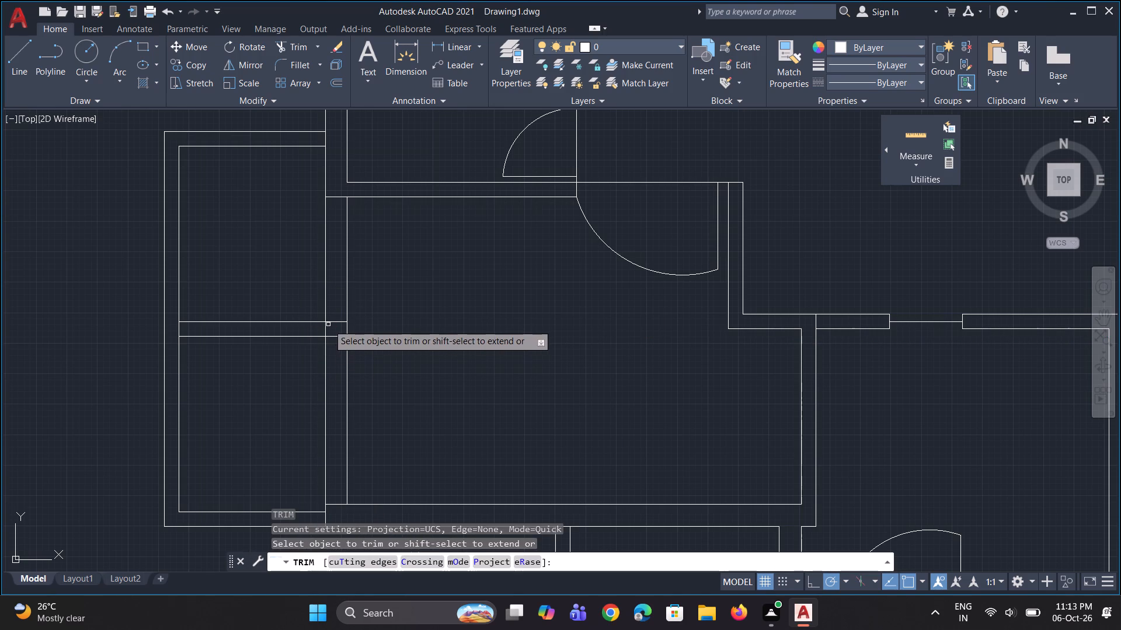
pyautogui.click(323, 332)
pyautogui.scroll(-2, 324, 369)
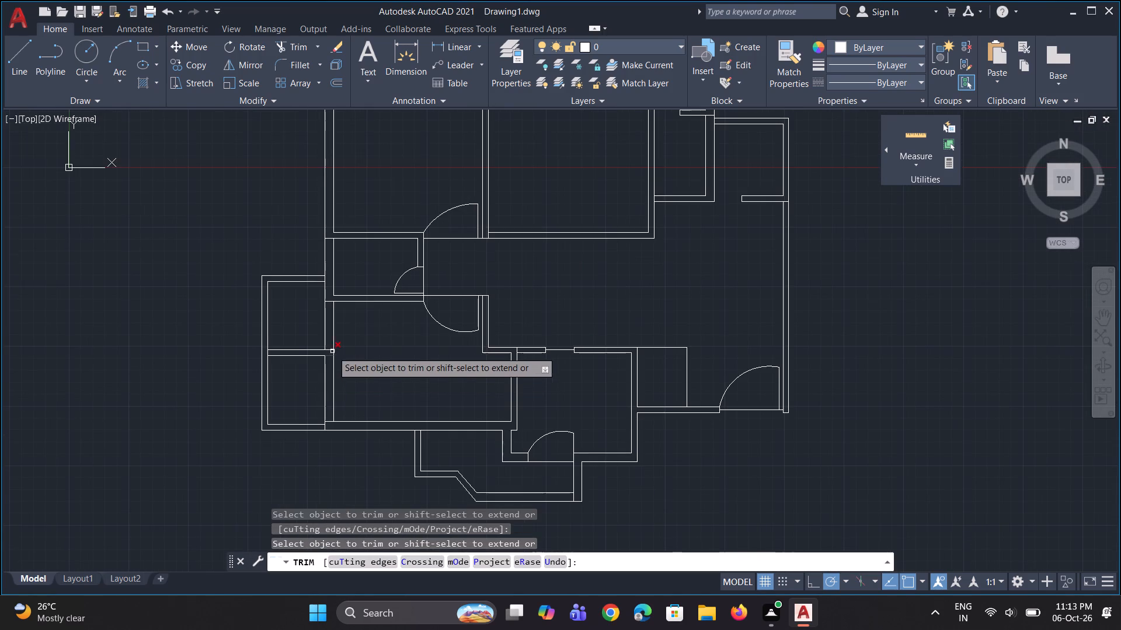
pyautogui.scroll(1, 348, 321)
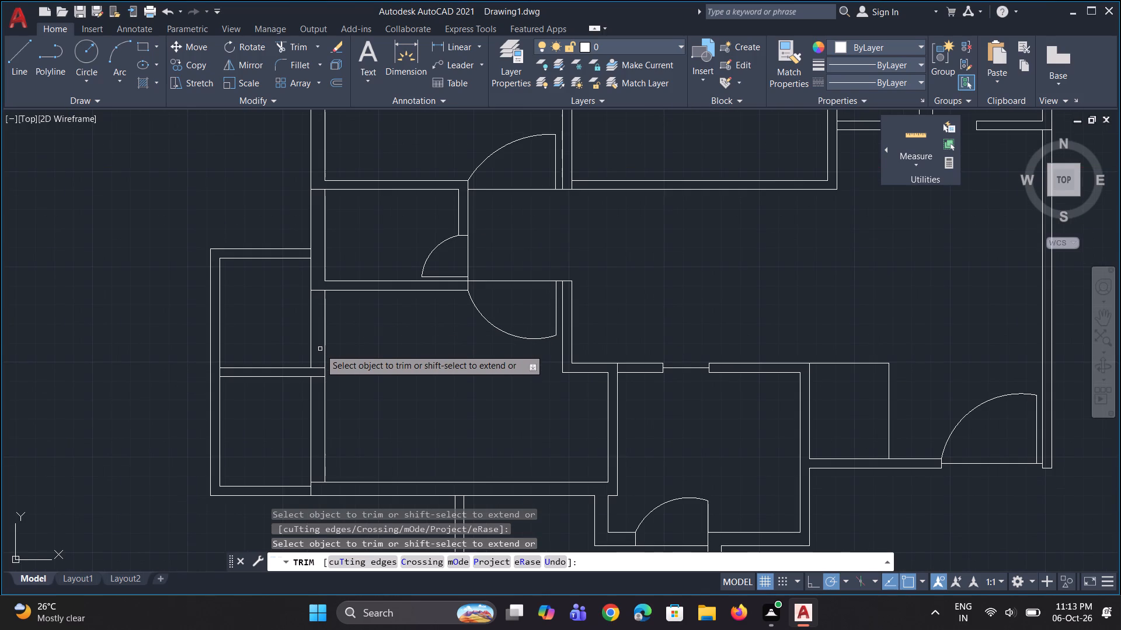
pyautogui.press('Escape')
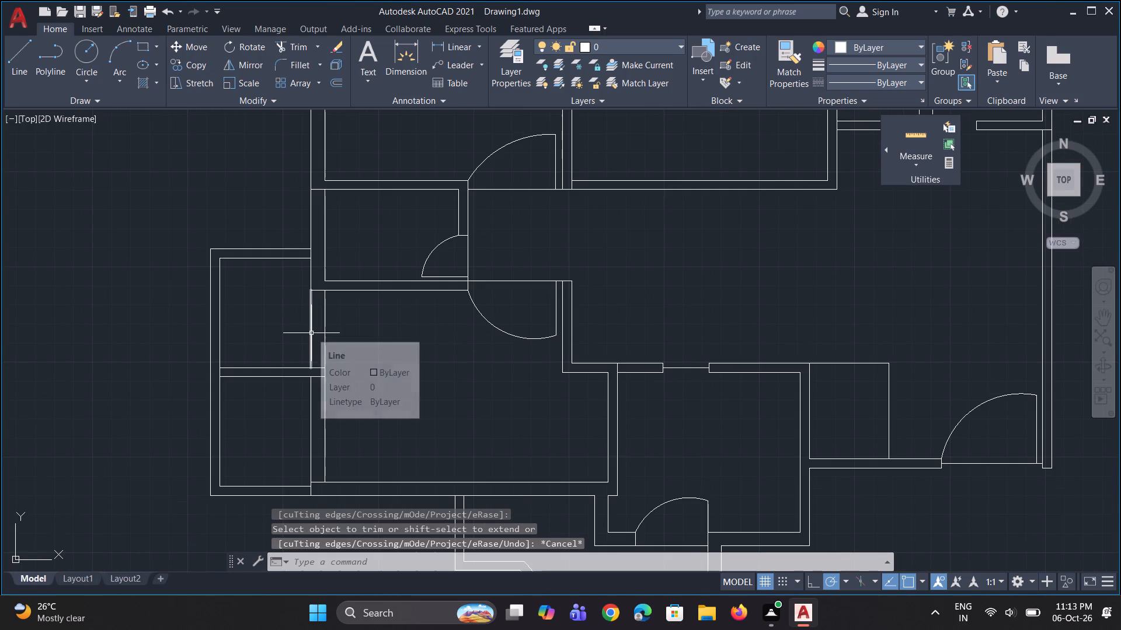
# Draw a 9" horizontal jamb line across the wall, partway between the northwest room's south wall and the west partition.
pyautogui.scroll(1, 315, 341)
pyautogui.write('l')
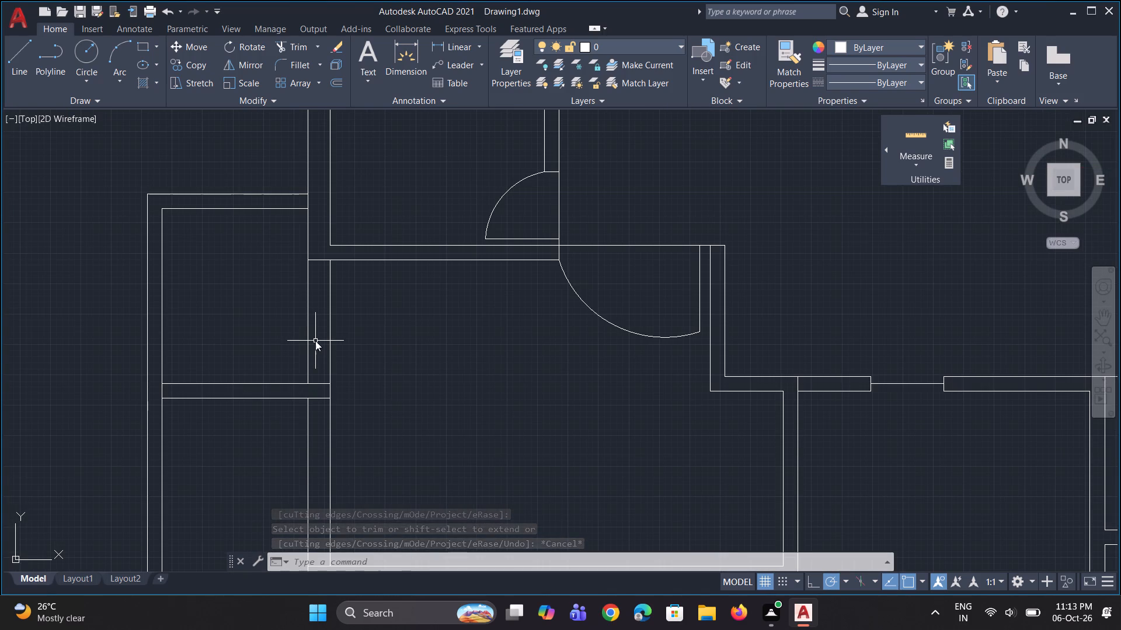
pyautogui.press('space')
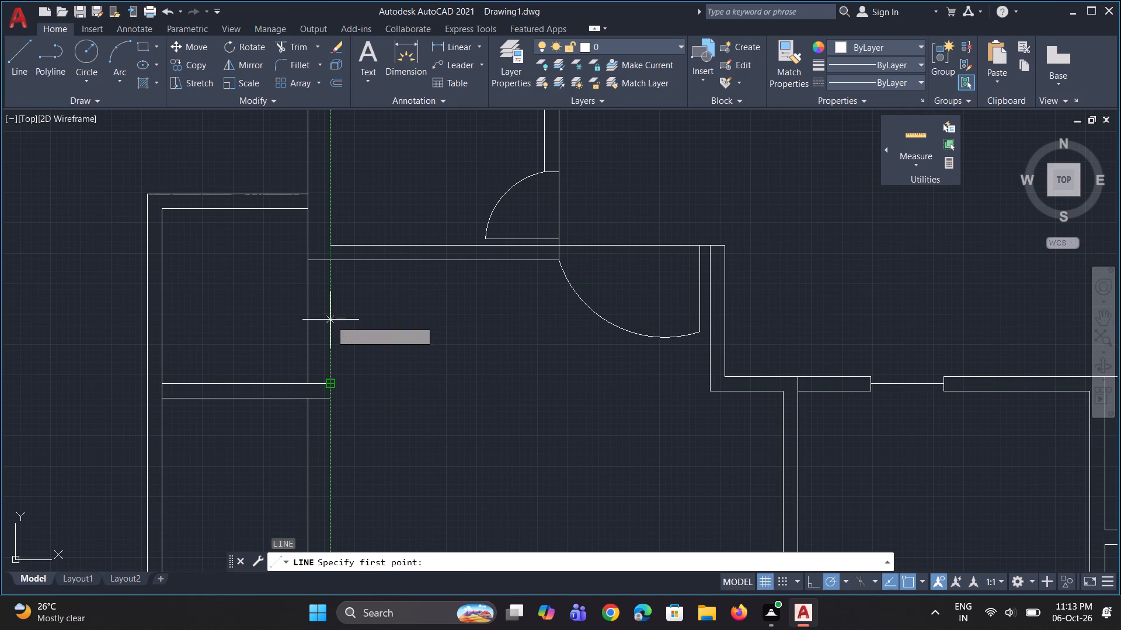
pyautogui.click(330, 317)
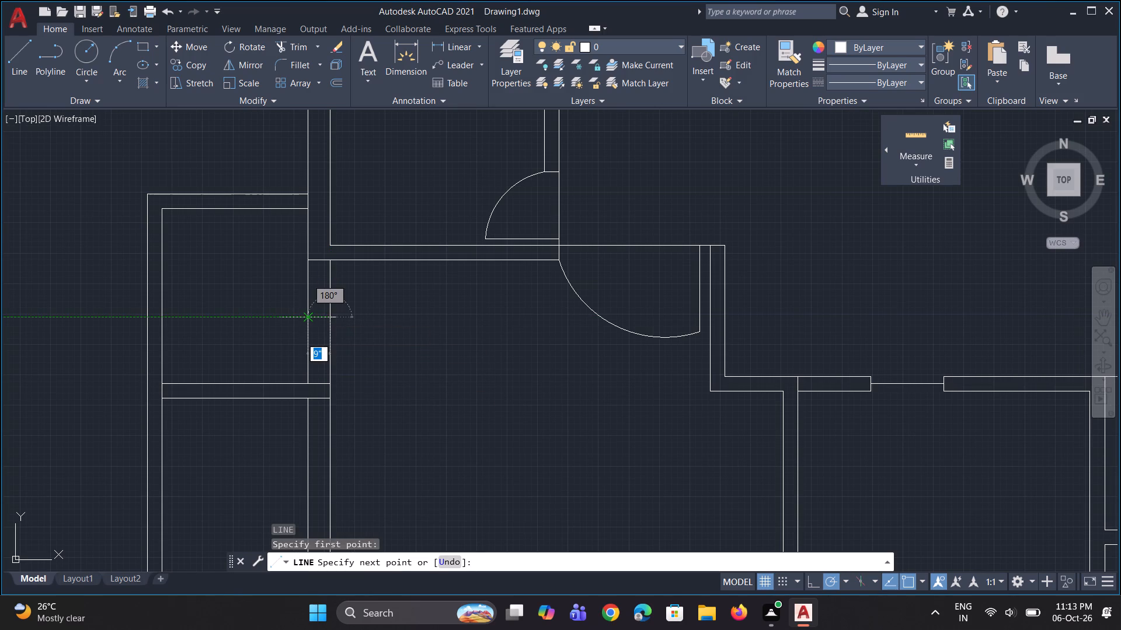
pyautogui.click(309, 316)
pyautogui.press('Escape')
# Trim the wall's west face between the new jamb line and the north face of the west partition.
pyautogui.write('tr')
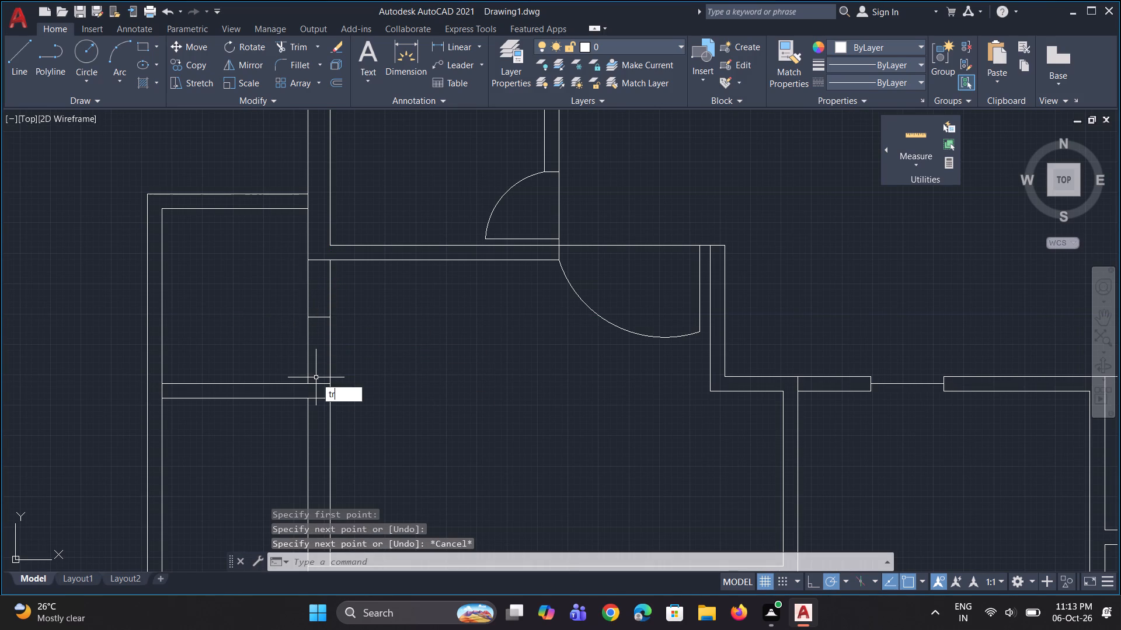
pyautogui.press('space')
pyautogui.click(307, 357)
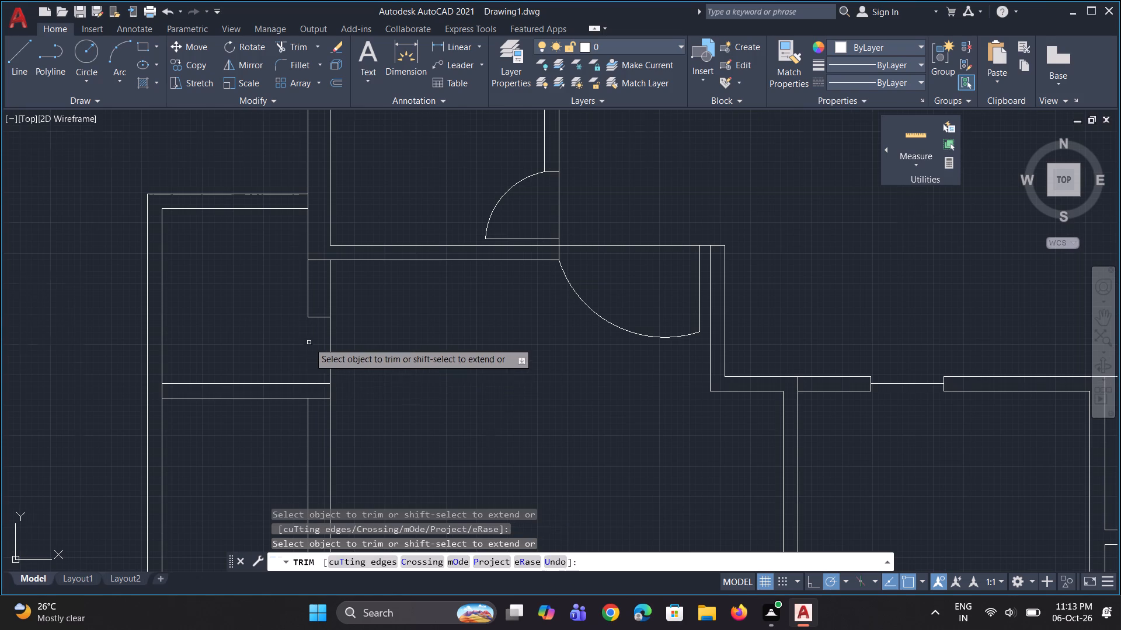
pyautogui.scroll(-3, 309, 342)
pyautogui.press('Escape')
pyautogui.press('Escape')
# Draw a horizontal jamb line across the same wall about 2'-9" south of the west partition.
pyautogui.write('l')
pyautogui.press('space')
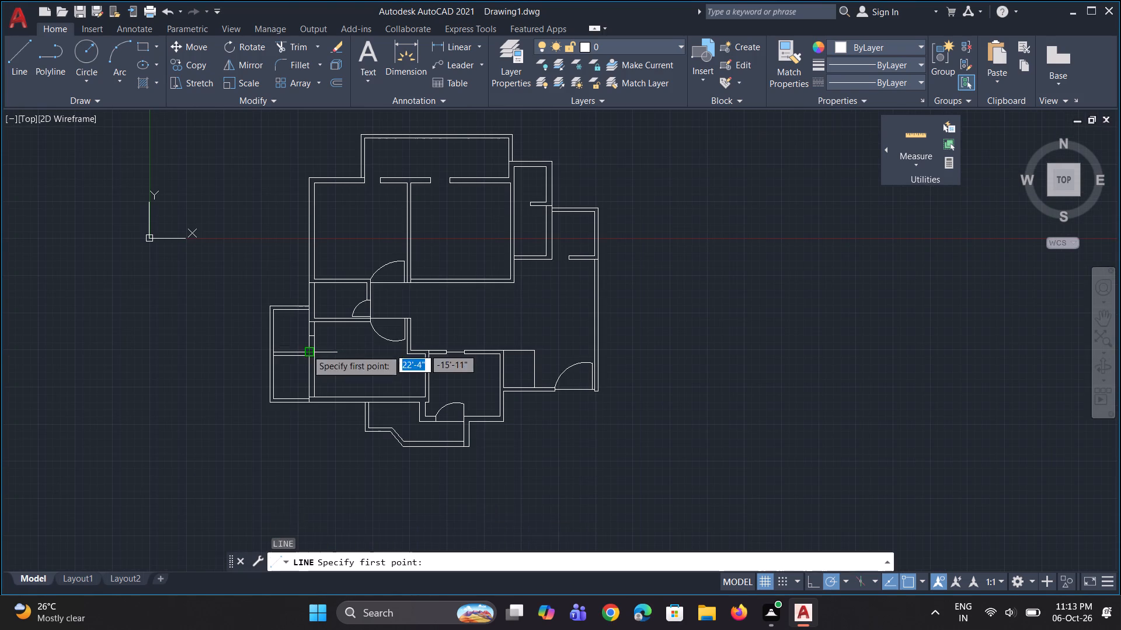
pyautogui.scroll(4, 308, 371)
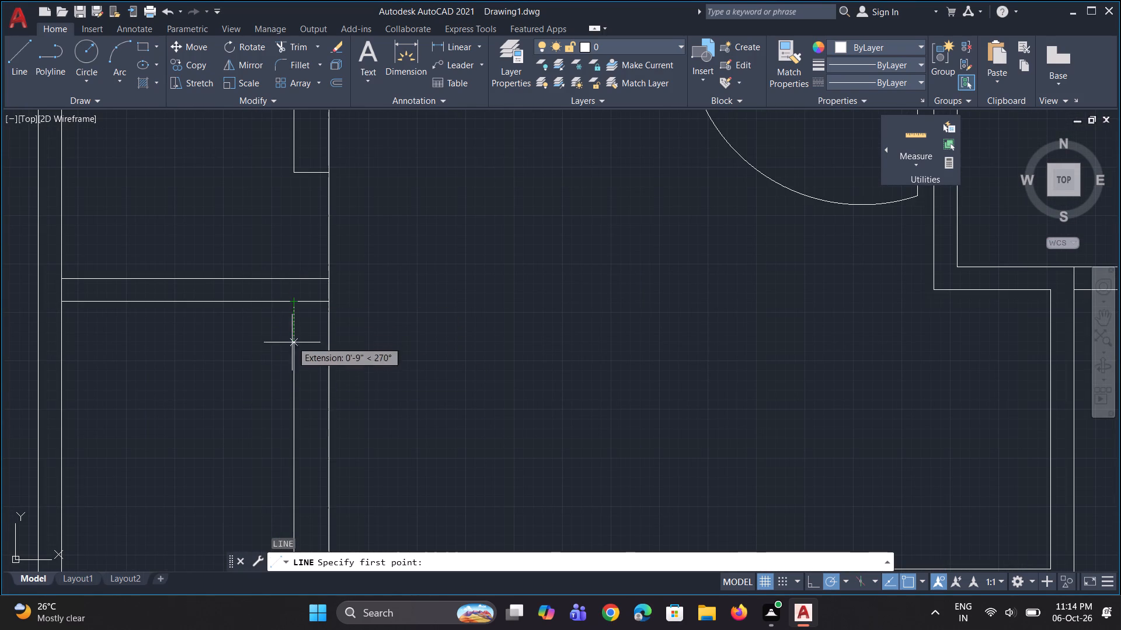
pyautogui.click(291, 423)
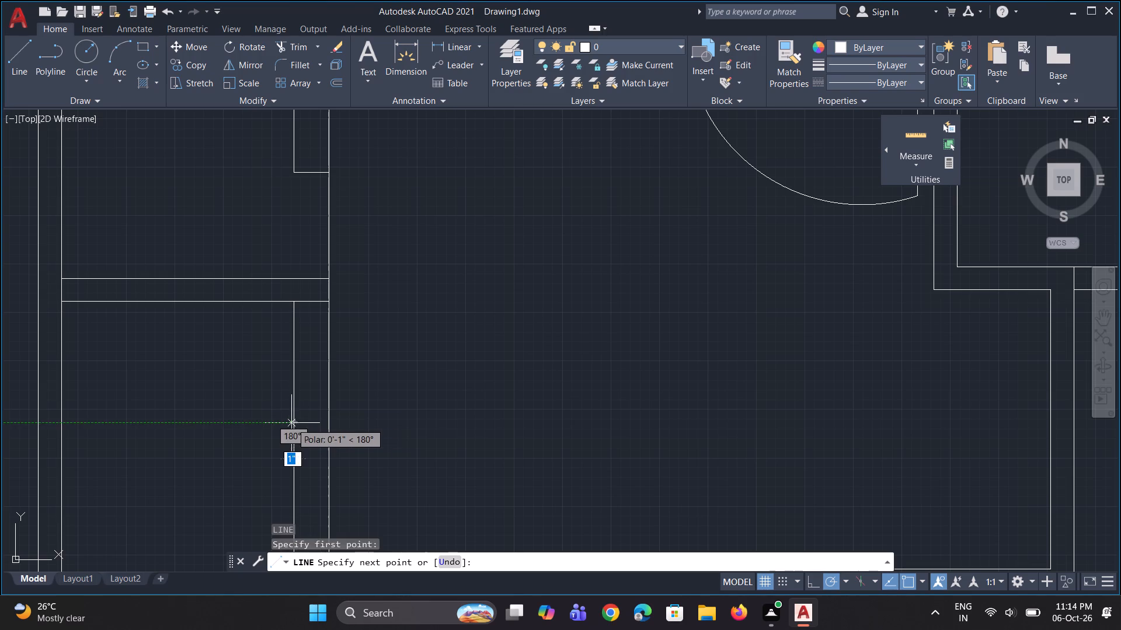
pyautogui.click(325, 422)
pyautogui.press('space')
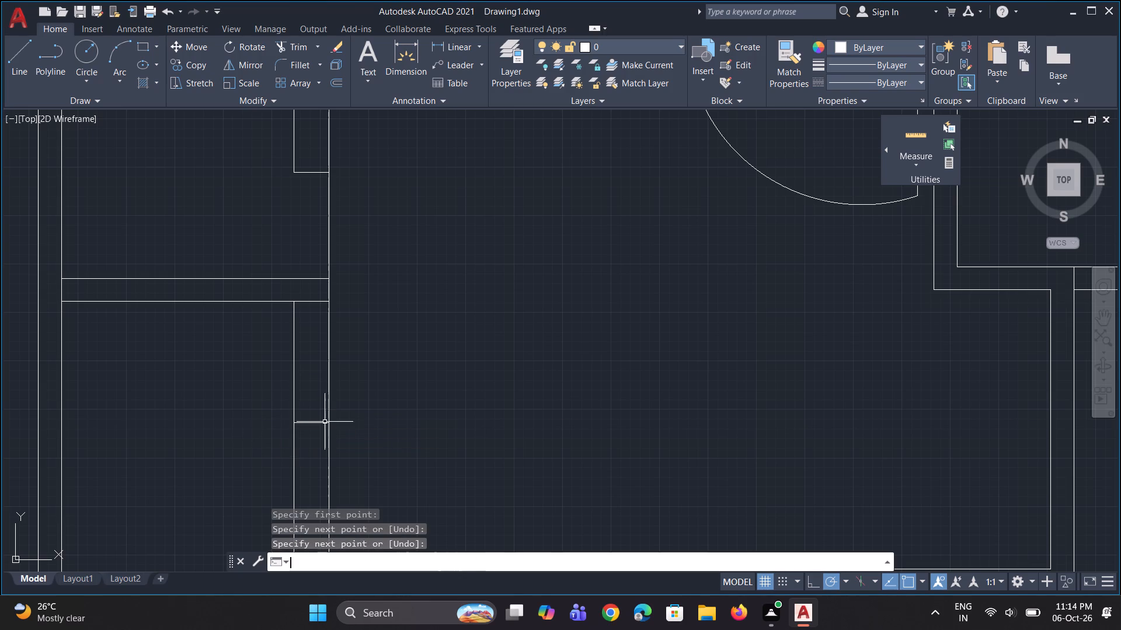
pyautogui.press('Escape')
# Trim the wall's west face between the partition's south face and the southern jamb line.
pyautogui.write('tr')
pyautogui.press('space')
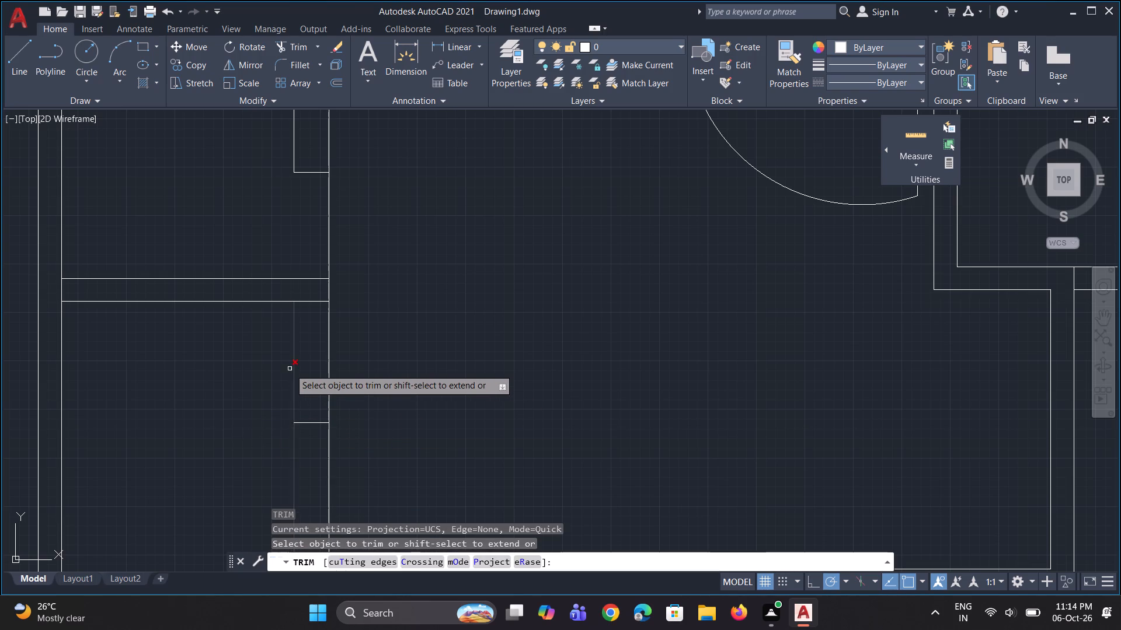
pyautogui.click(290, 369)
pyautogui.click(301, 377)
pyautogui.scroll(-3, 301, 377)
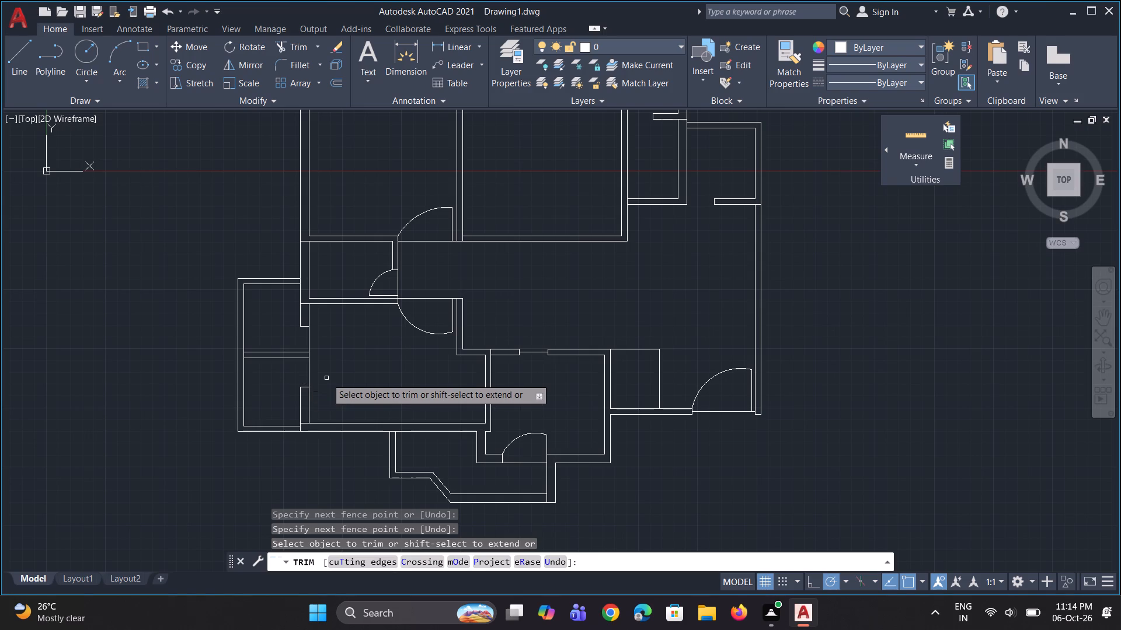
pyautogui.write('l')
pyautogui.press('space')
pyautogui.scroll(2, 324, 361)
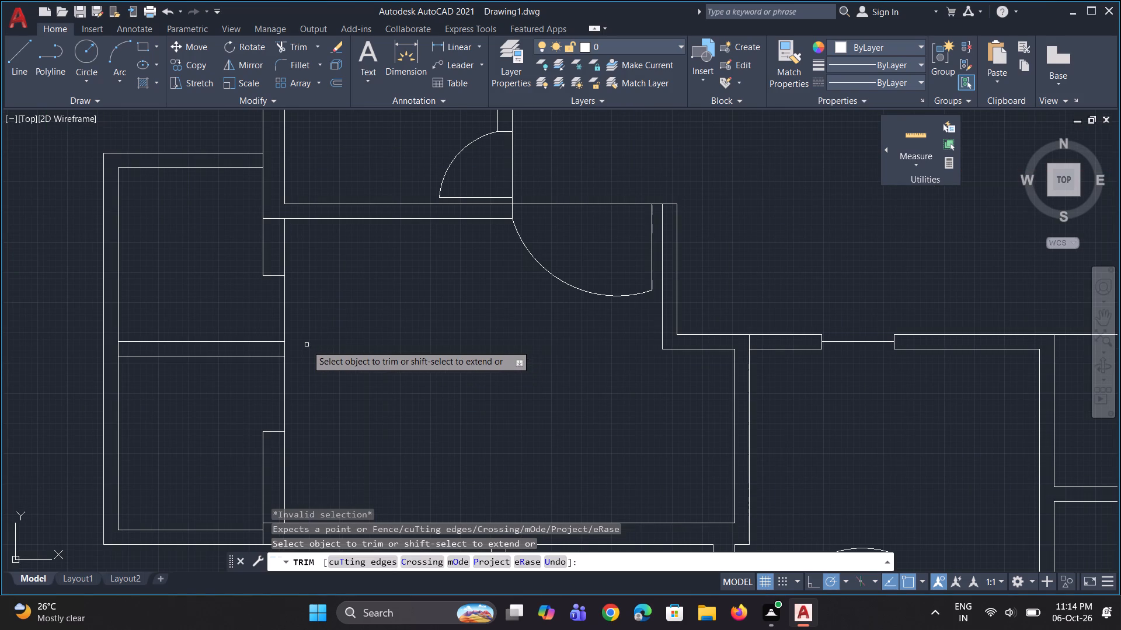
pyautogui.press('Escape')
# Draw a horizontal door leaf line just over 2'-7" long westward from the wall's east face, just south of the partition.
pyautogui.press('l')
pyautogui.press('space')
pyautogui.scroll(2, 297, 367)
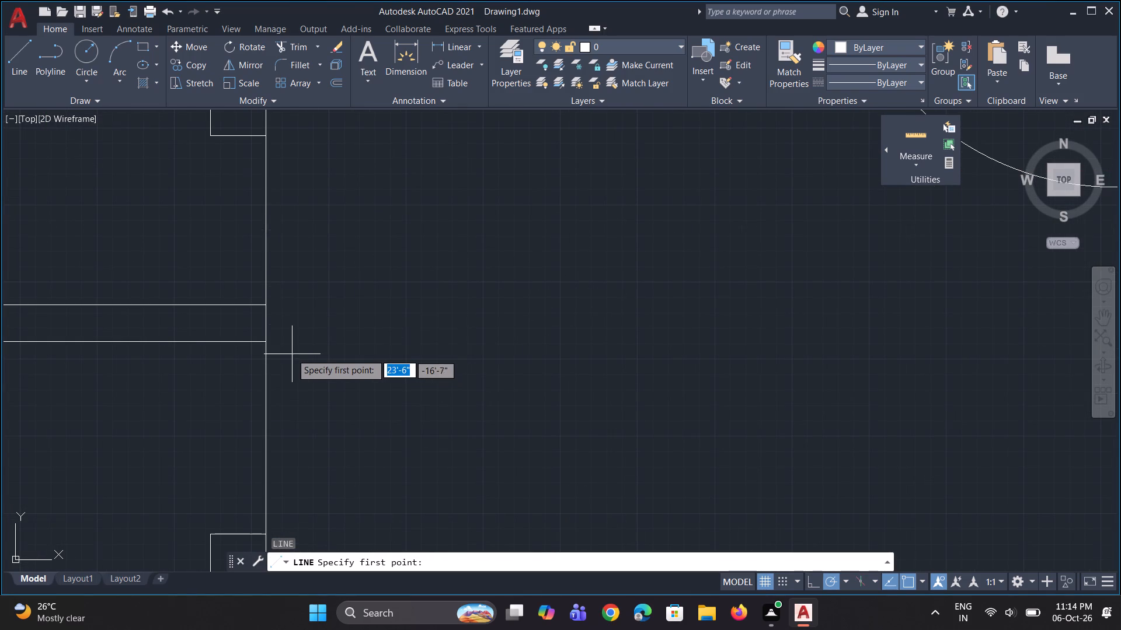
pyautogui.click(264, 355)
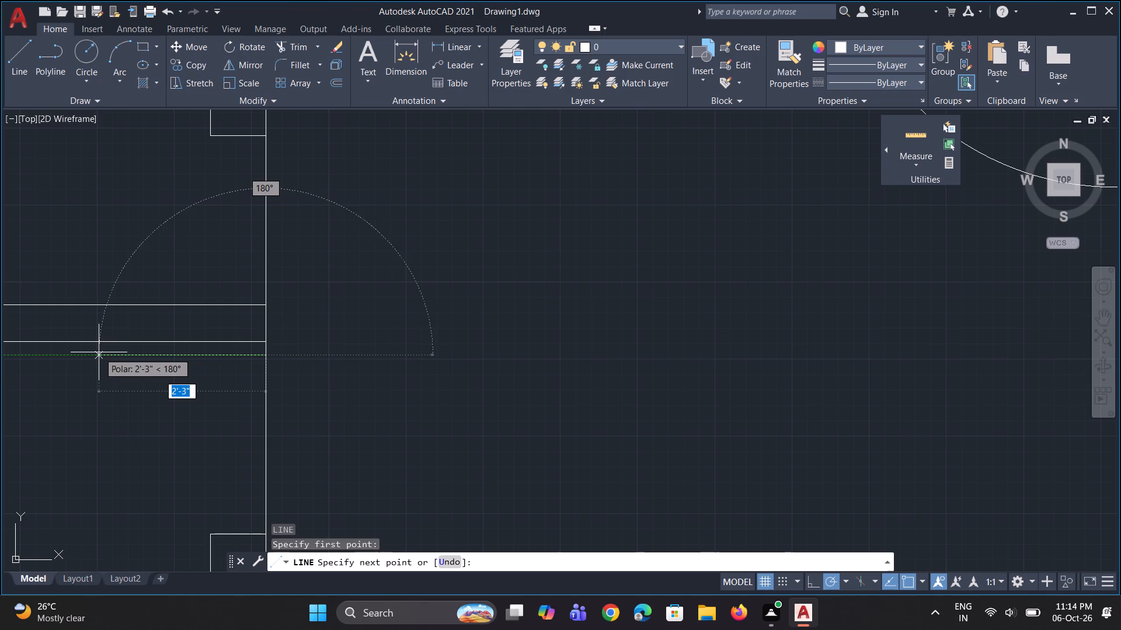
pyautogui.click(63, 351)
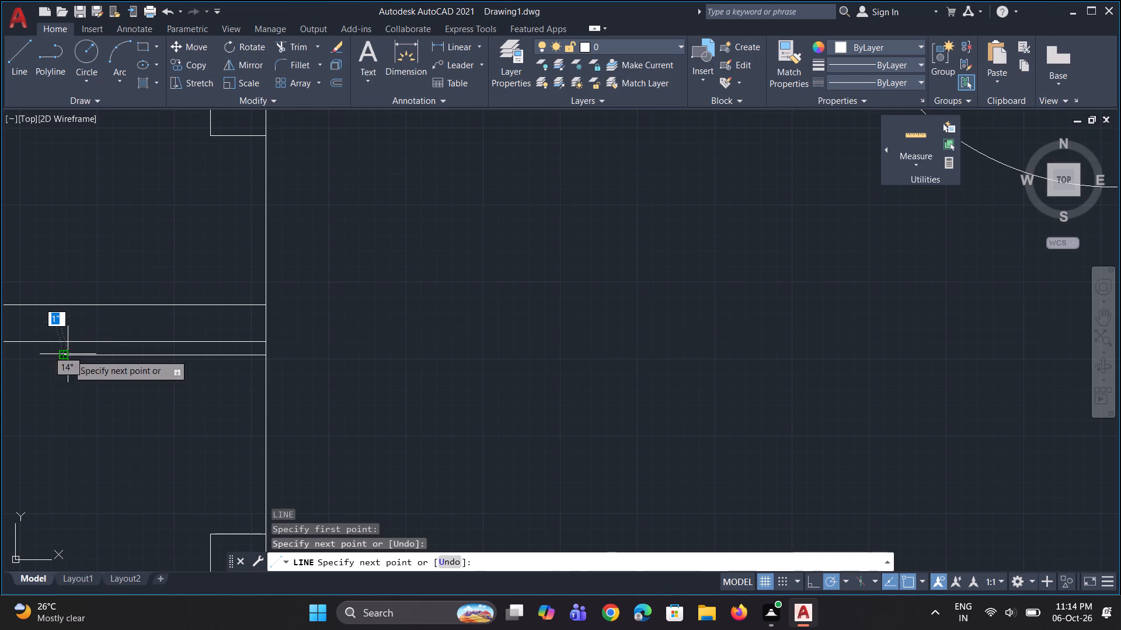
pyautogui.press('Escape')
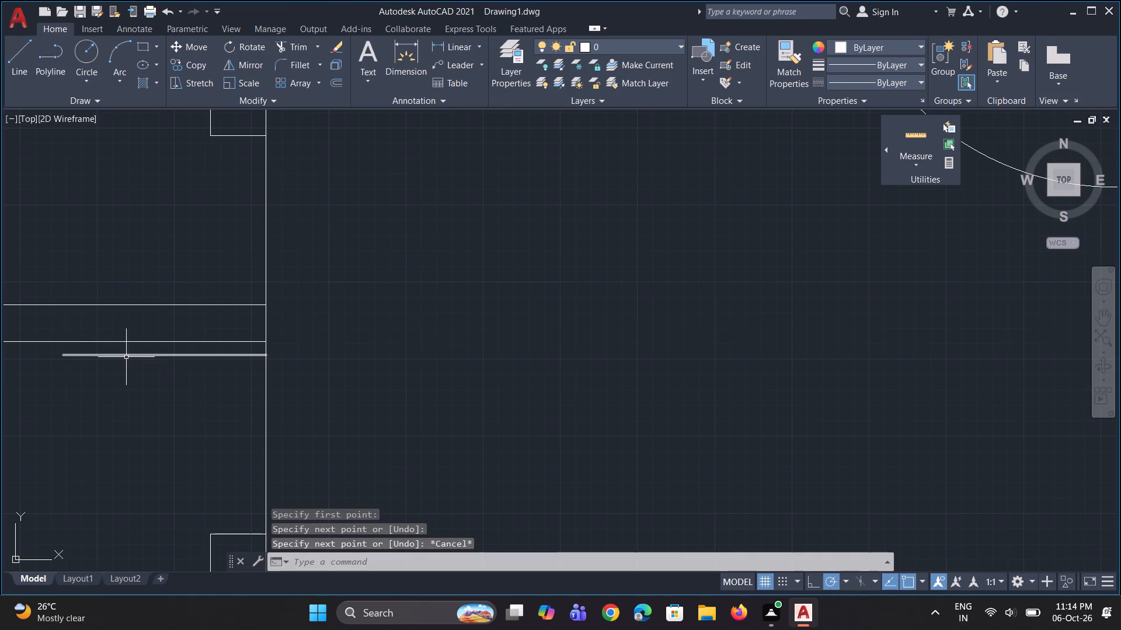
# Draw a horizontal door leaf line about 2'-7" long westward from the wall's east face, about 2" north of the partition.
pyautogui.press('l')
pyautogui.press('space')
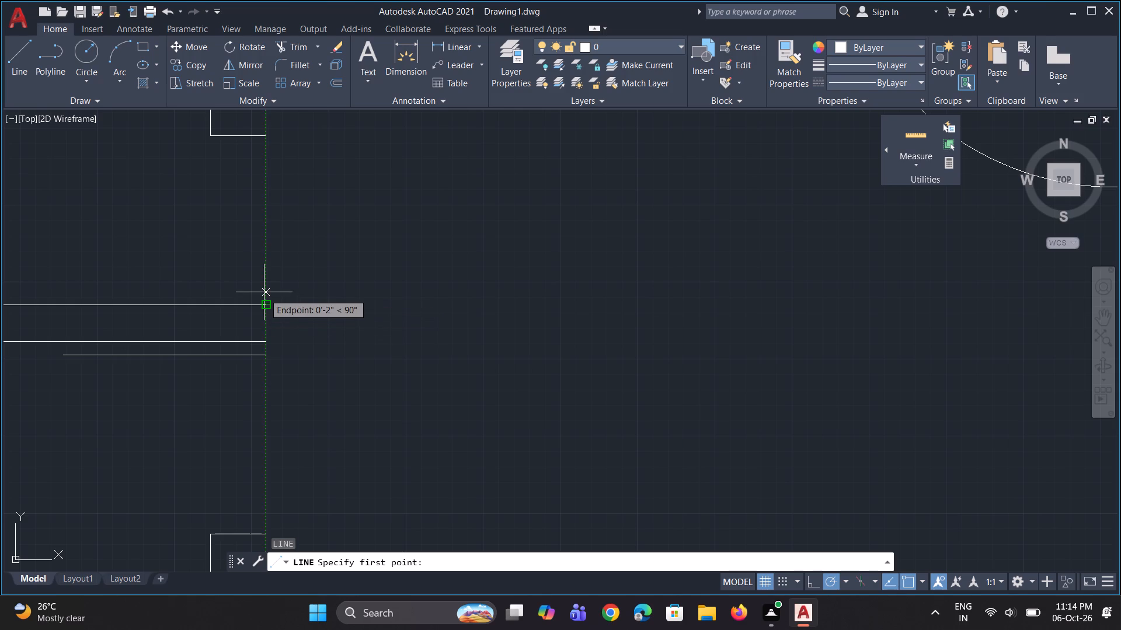
pyautogui.click(264, 292)
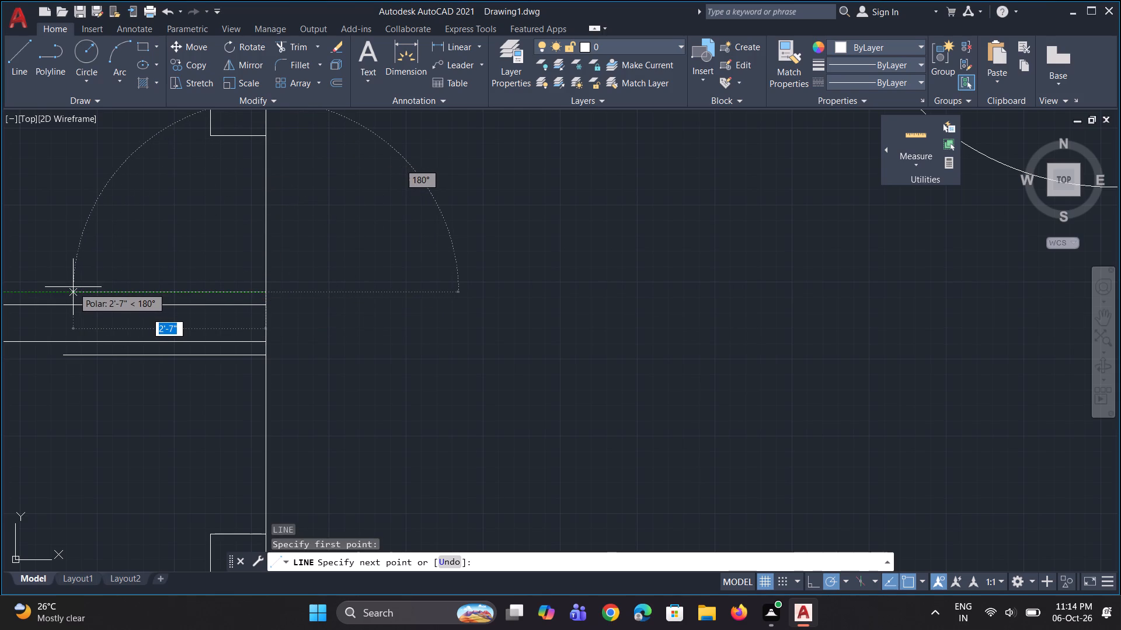
pyautogui.click(72, 287)
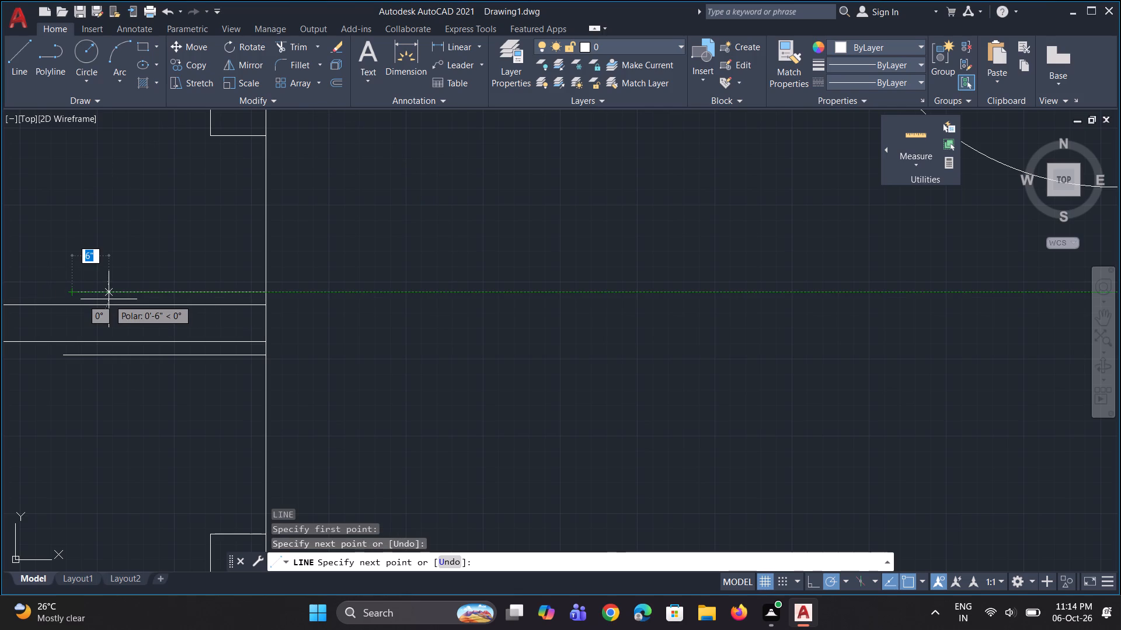
pyautogui.press('Escape')
# Draw a three-point arc from the southern leaf's west end through the southern jamb's west corner, ending along the jamb line.
pyautogui.write('a')
pyautogui.press('space')
pyautogui.scroll(-1, 127, 290)
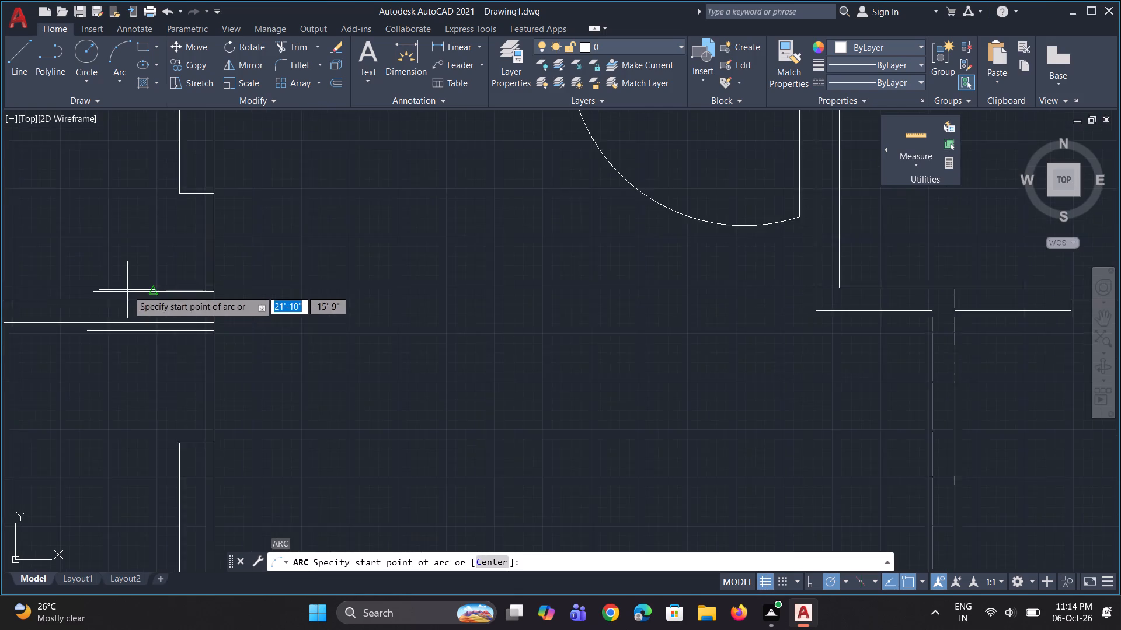
pyautogui.scroll(-1, 127, 290)
pyautogui.scroll(2, 109, 358)
pyautogui.click(98, 257)
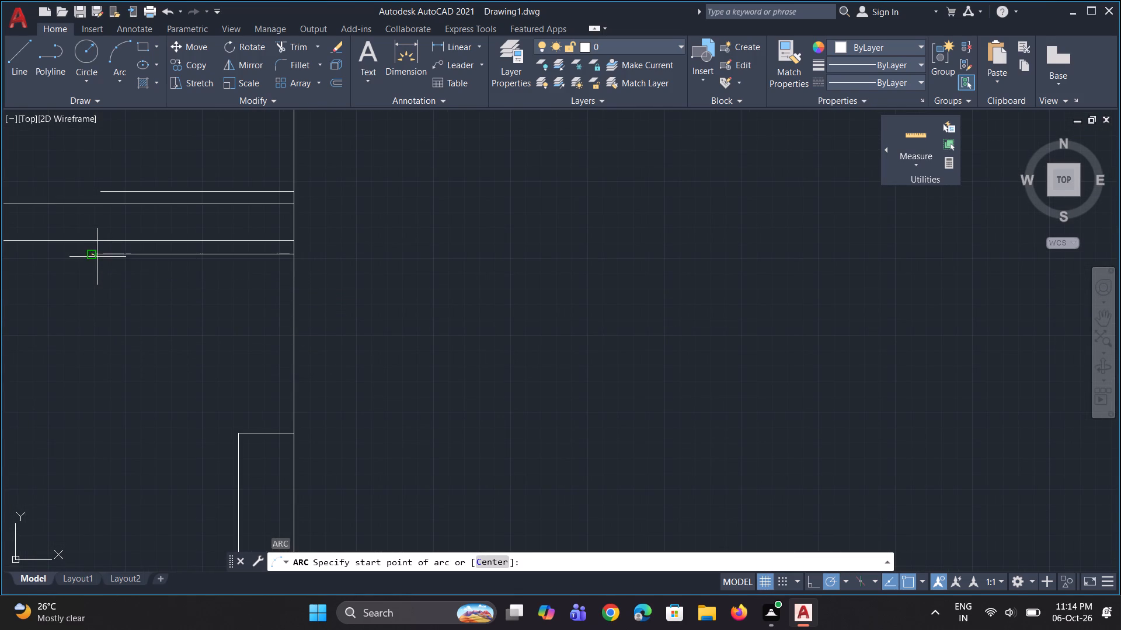
pyautogui.click(240, 436)
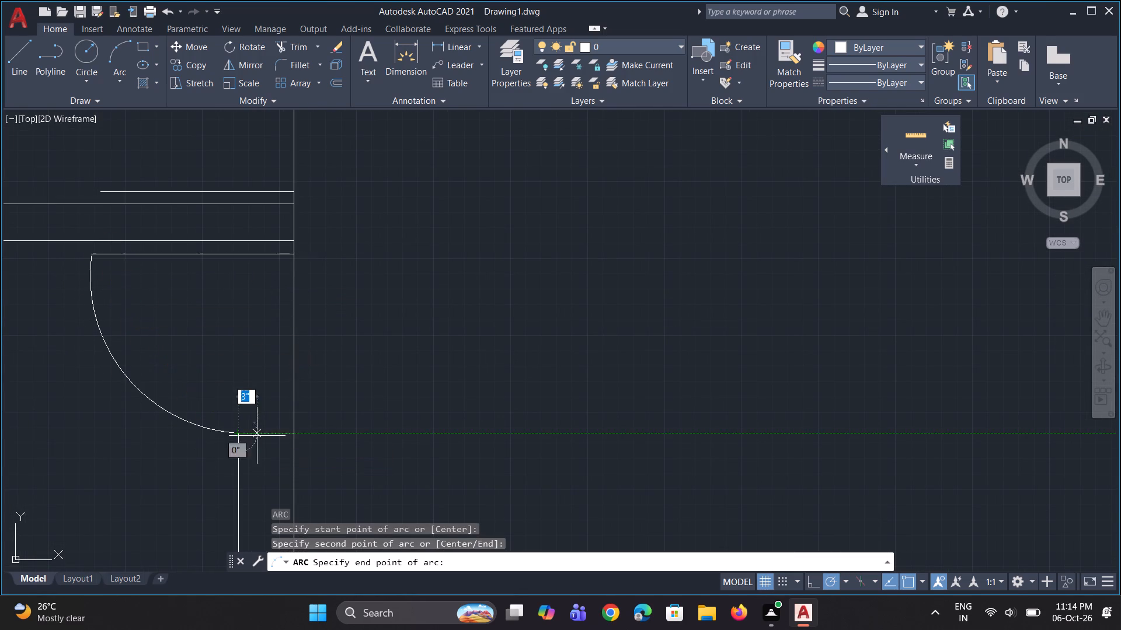
pyautogui.click(278, 428)
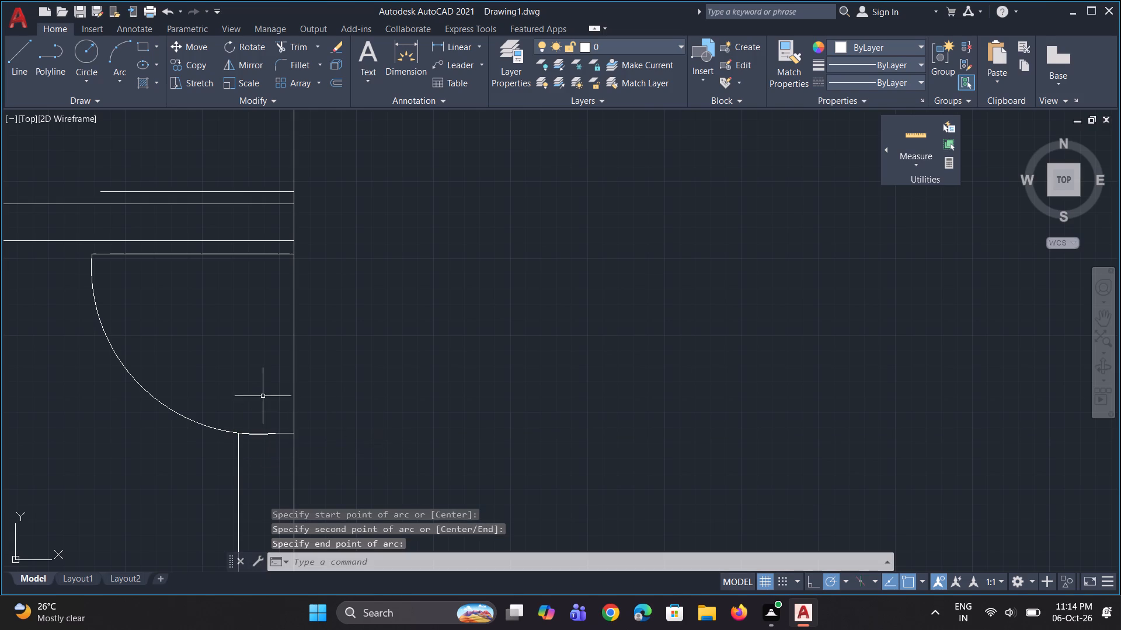
# Draw a three-point arc from the northern leaf's west end through the northern jamb's west corner, ending just east of the wall.
pyautogui.scroll(-1, 262, 397)
pyautogui.press('space')
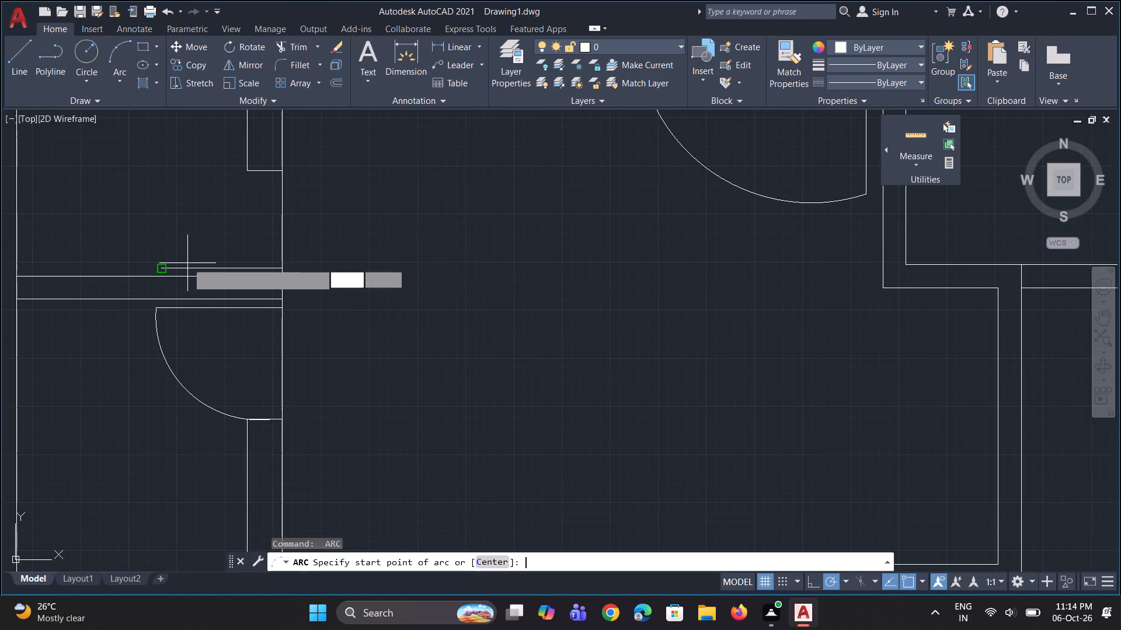
pyautogui.click(159, 261)
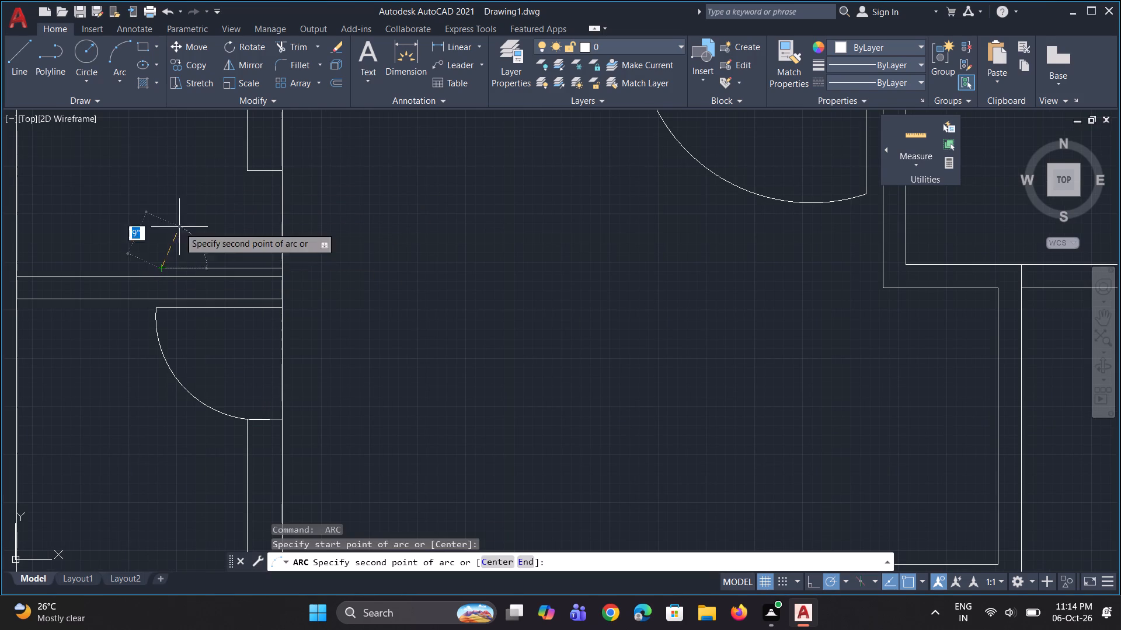
pyautogui.click(246, 171)
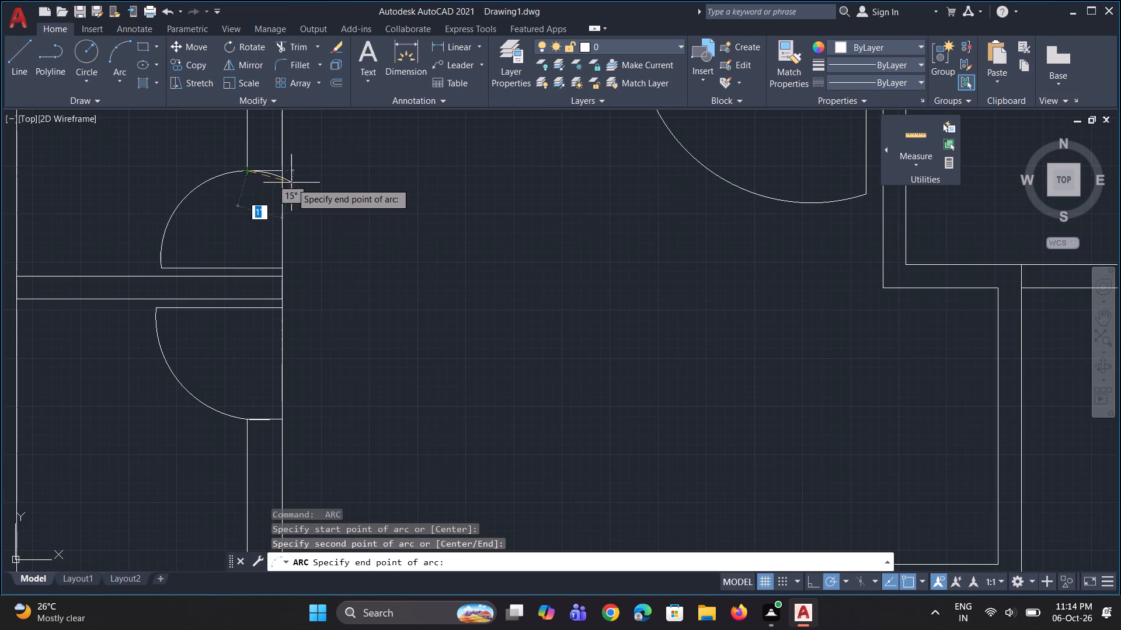
pyautogui.click(298, 179)
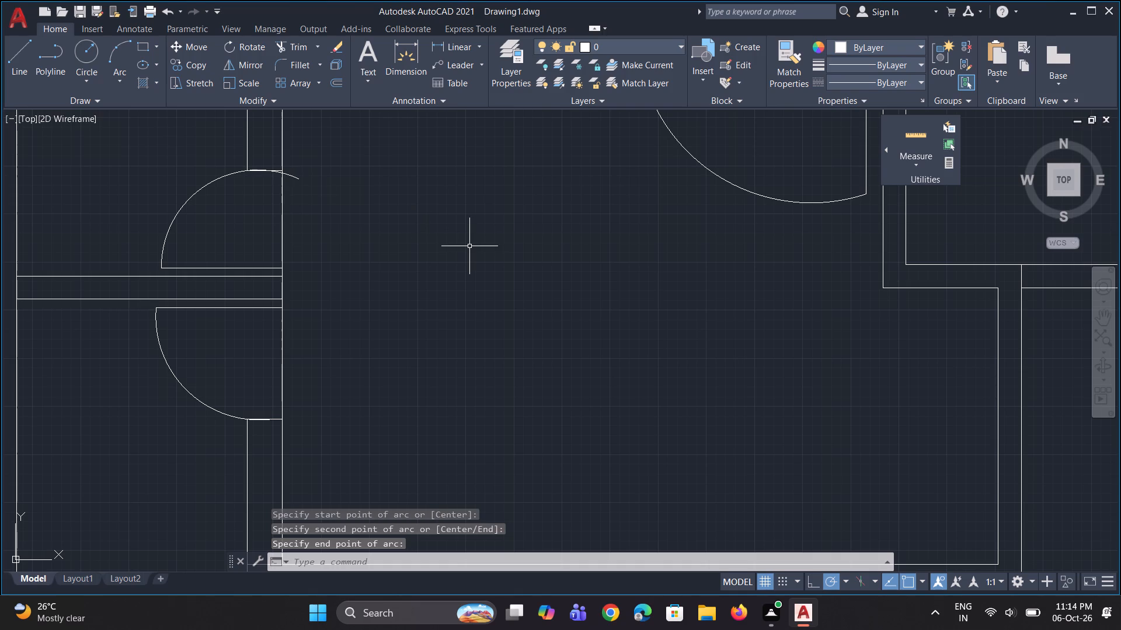
# Trim the northern swing arc east of the jamb line, including its overhang past the wall, and the jamb line segment beneath the arc.
pyautogui.write('tr')
pyautogui.press('space')
pyautogui.scroll(1, 243, 189)
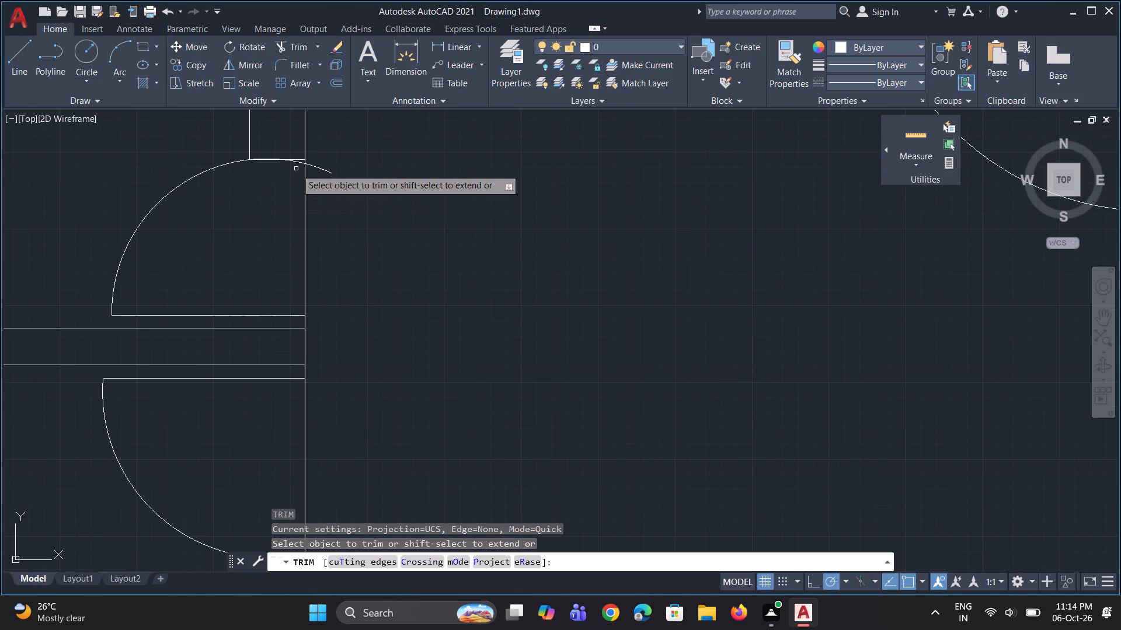
pyautogui.click(300, 165)
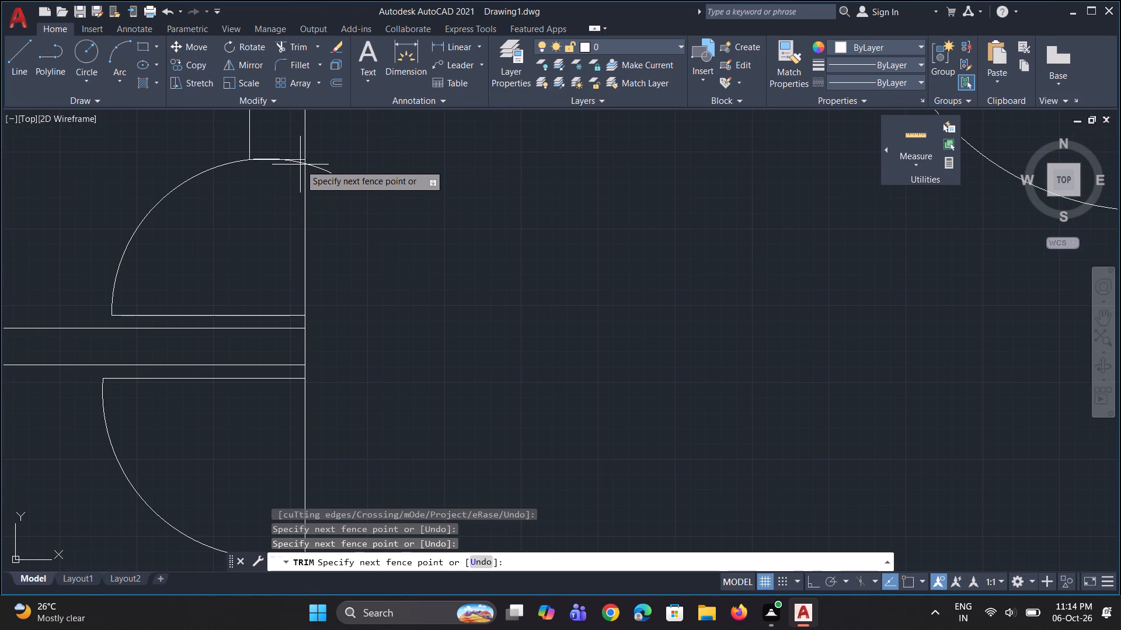
pyautogui.scroll(1, 297, 164)
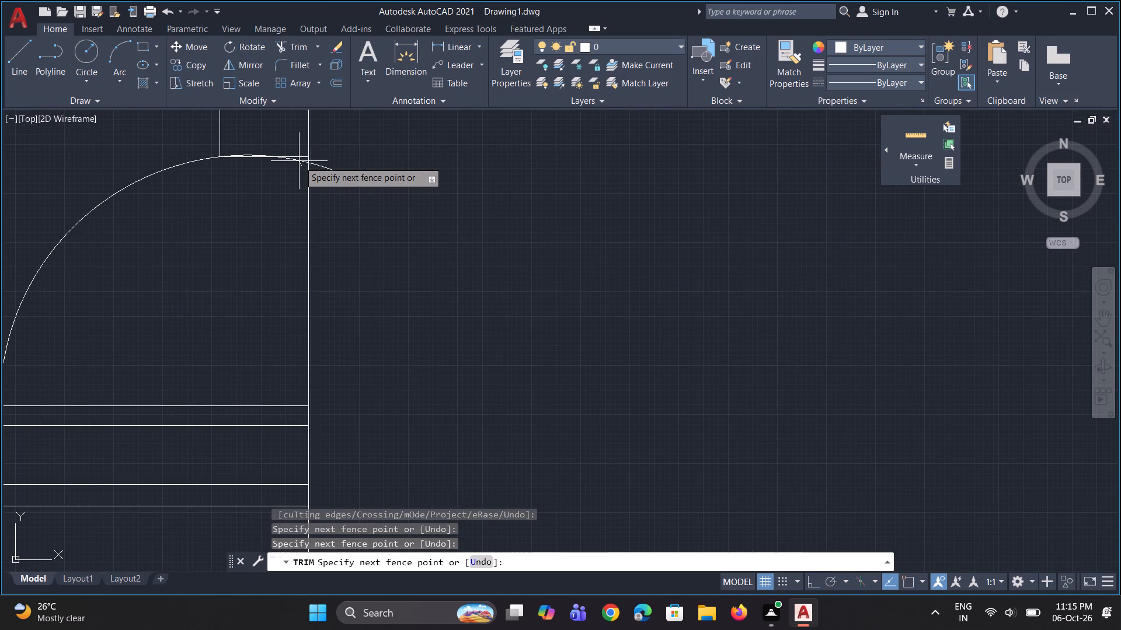
pyautogui.scroll(2, 299, 161)
pyautogui.click(305, 158)
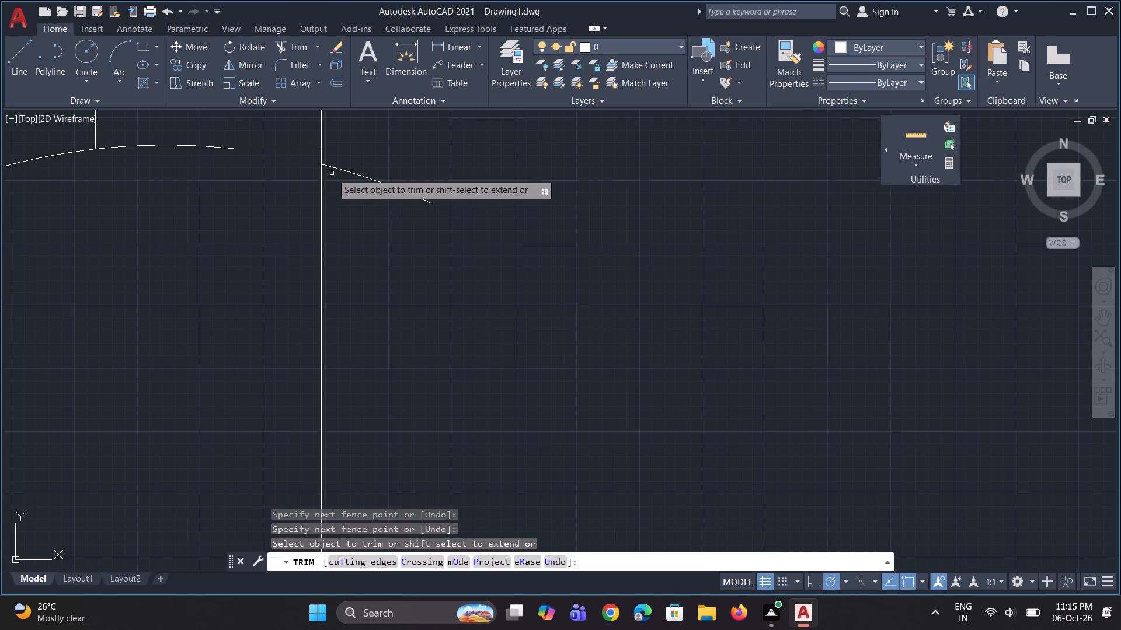
pyautogui.click(341, 170)
pyautogui.scroll(1, 197, 139)
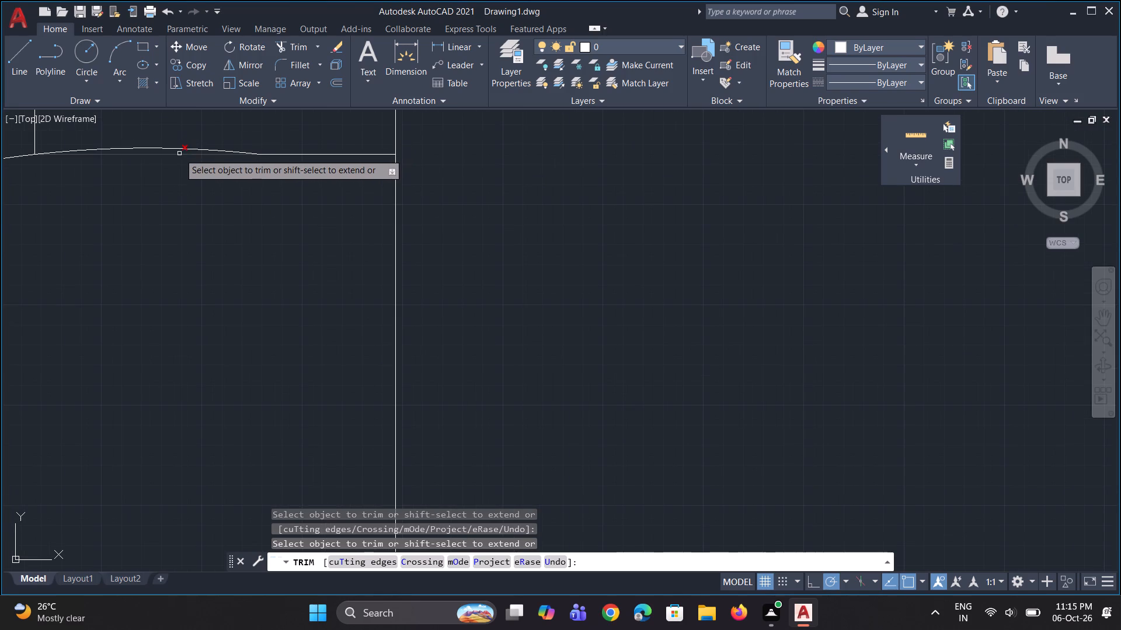
pyautogui.click(179, 153)
pyautogui.scroll(-5, 215, 218)
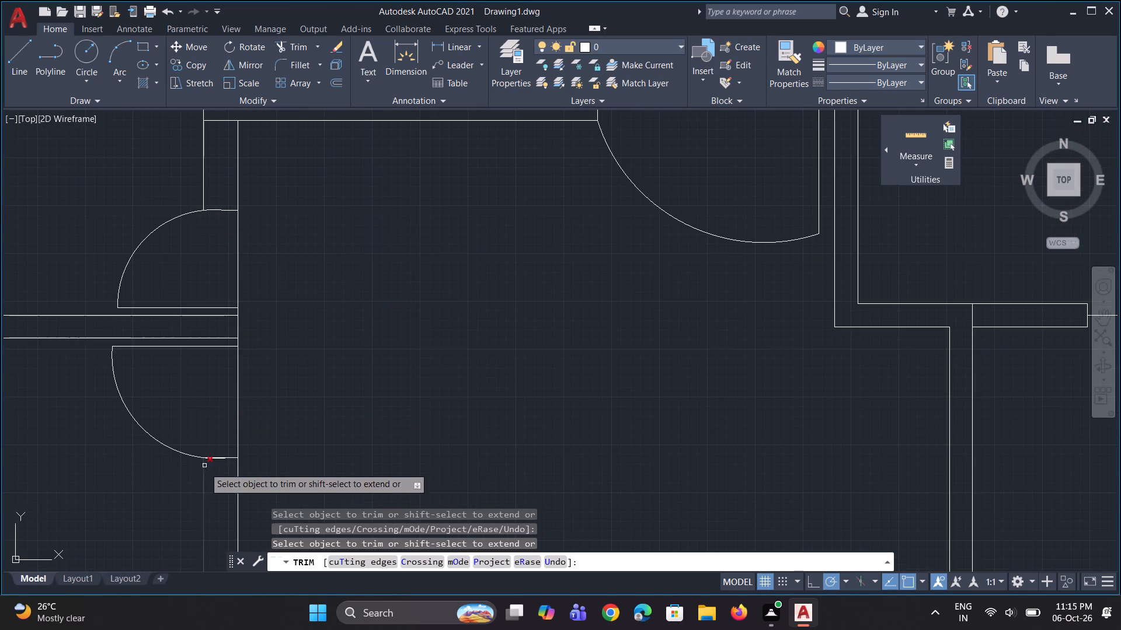
# Trim the southern door's jamb line segment that runs alongside the end of its swing arc.
pyautogui.scroll(3, 206, 486)
pyautogui.scroll(3, 230, 409)
pyautogui.click(282, 290)
pyautogui.scroll(-3, 259, 355)
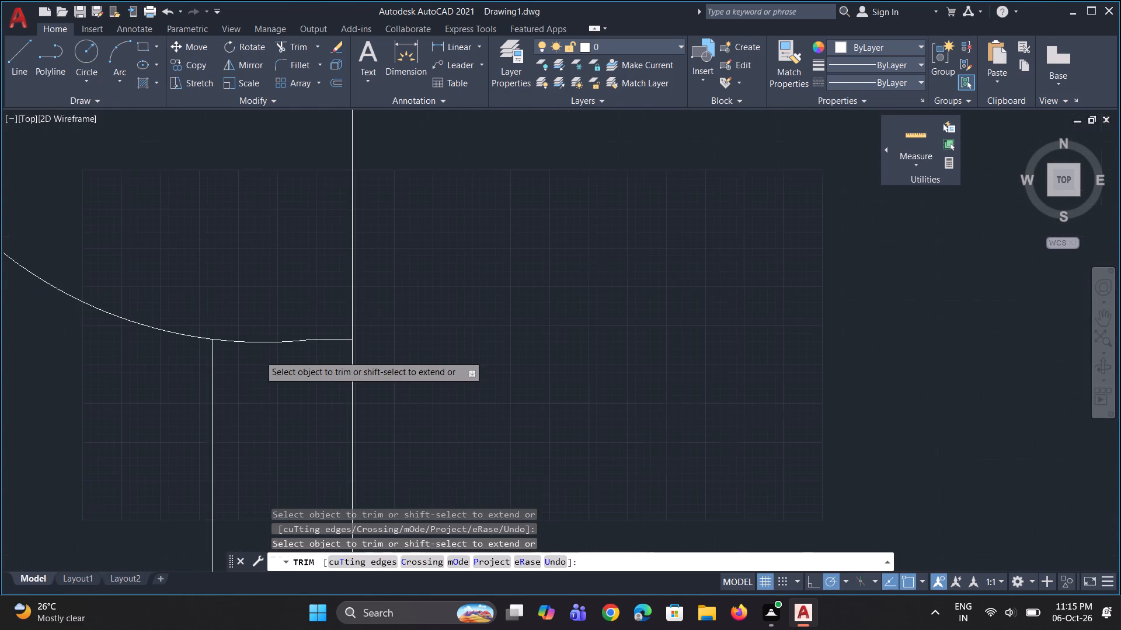
pyautogui.scroll(-7, 268, 369)
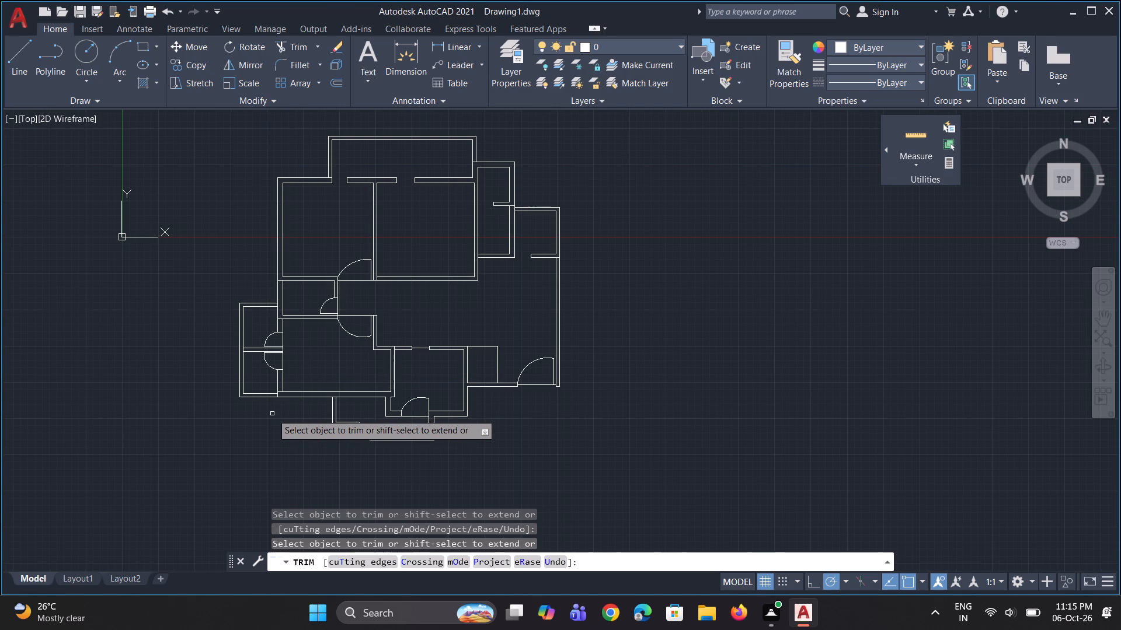
pyautogui.scroll(-2, 264, 441)
pyautogui.scroll(2, 301, 365)
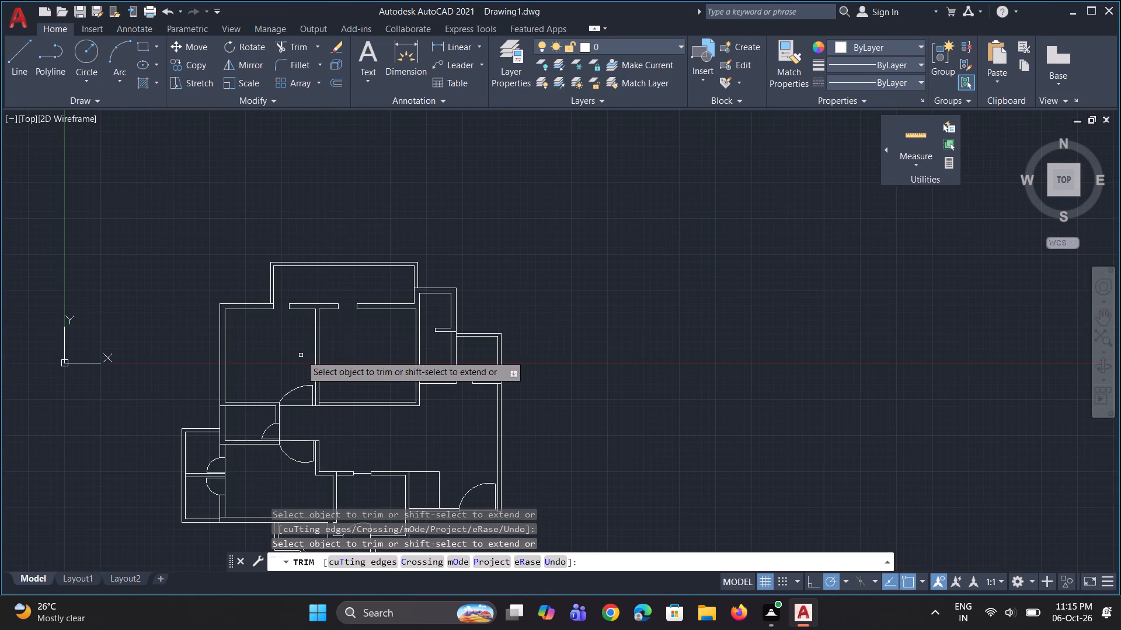
pyautogui.scroll(1, 260, 302)
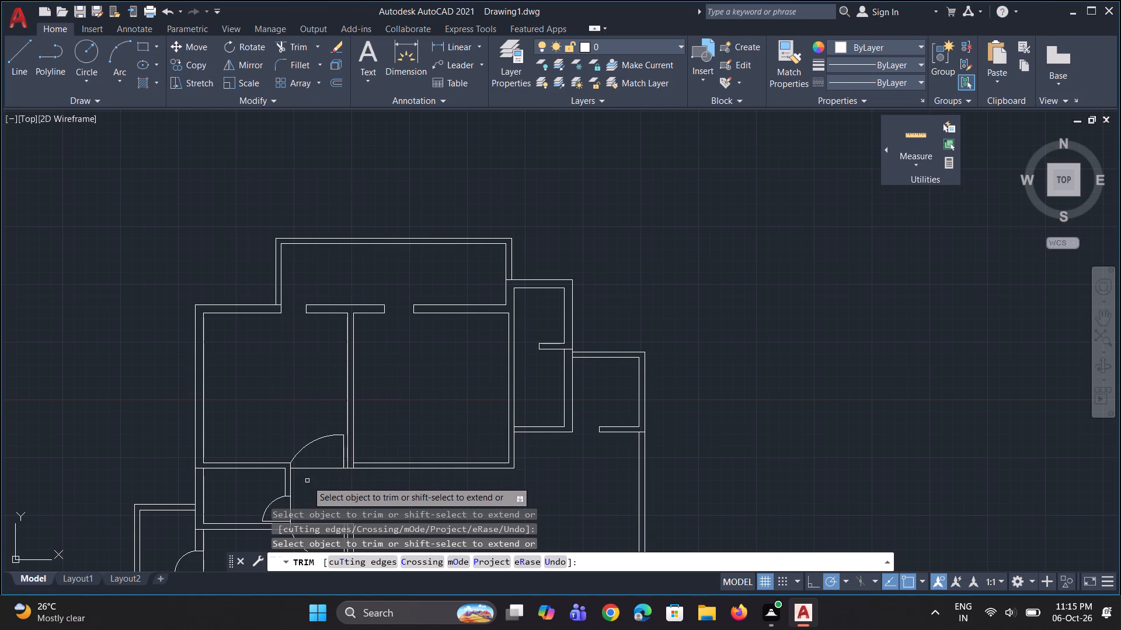
pyautogui.scroll(1, 348, 474)
pyautogui.press('Escape')
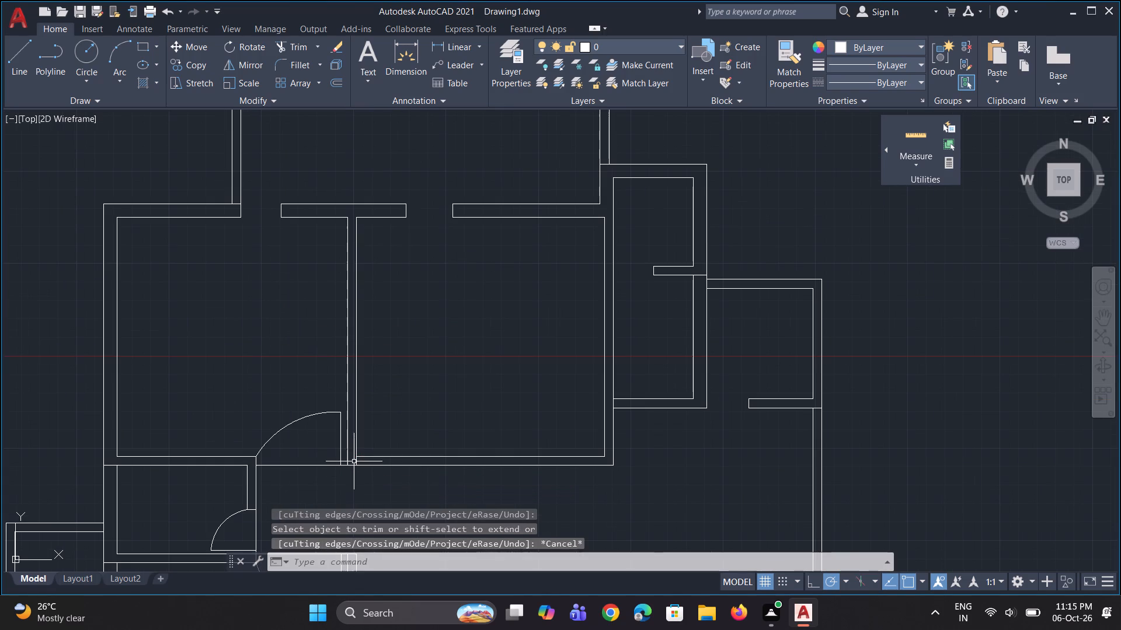
# Draw a vertical jamb line across the eastern bedroom's south wall, a door's width east of the central partition.
pyautogui.press('l')
pyautogui.press('space')
pyautogui.scroll(2, 358, 461)
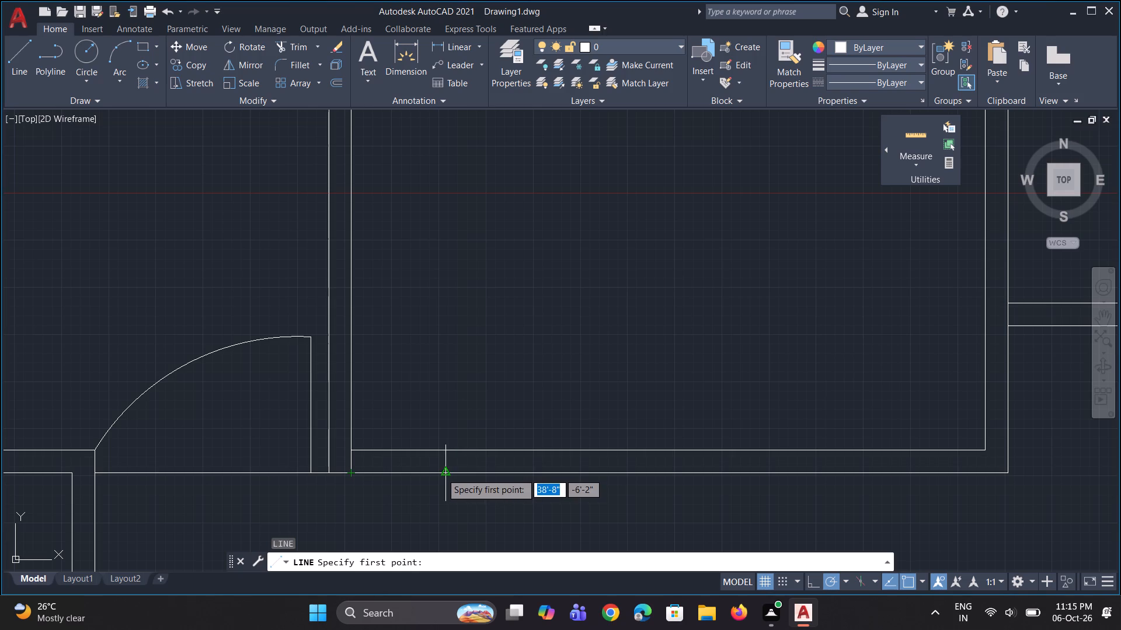
pyautogui.click(441, 473)
pyautogui.click(441, 448)
pyautogui.press('Escape')
# Trim the south wall's inner face line between the central partition and the new jamb.
pyautogui.write('tr')
pyautogui.press('space')
pyautogui.click(399, 450)
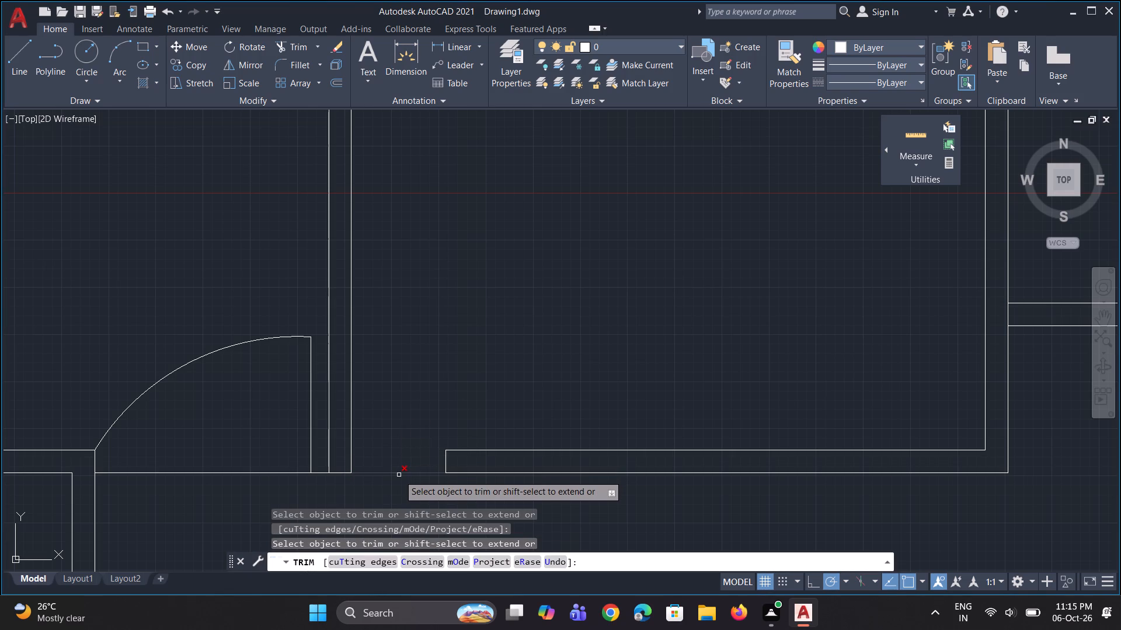
pyautogui.press('Escape')
# Draw a vertical door leaf line about 3' long northward from the wall's outer face, just east of the central partition.
pyautogui.press('l')
pyautogui.press('space')
pyautogui.scroll(1, 357, 482)
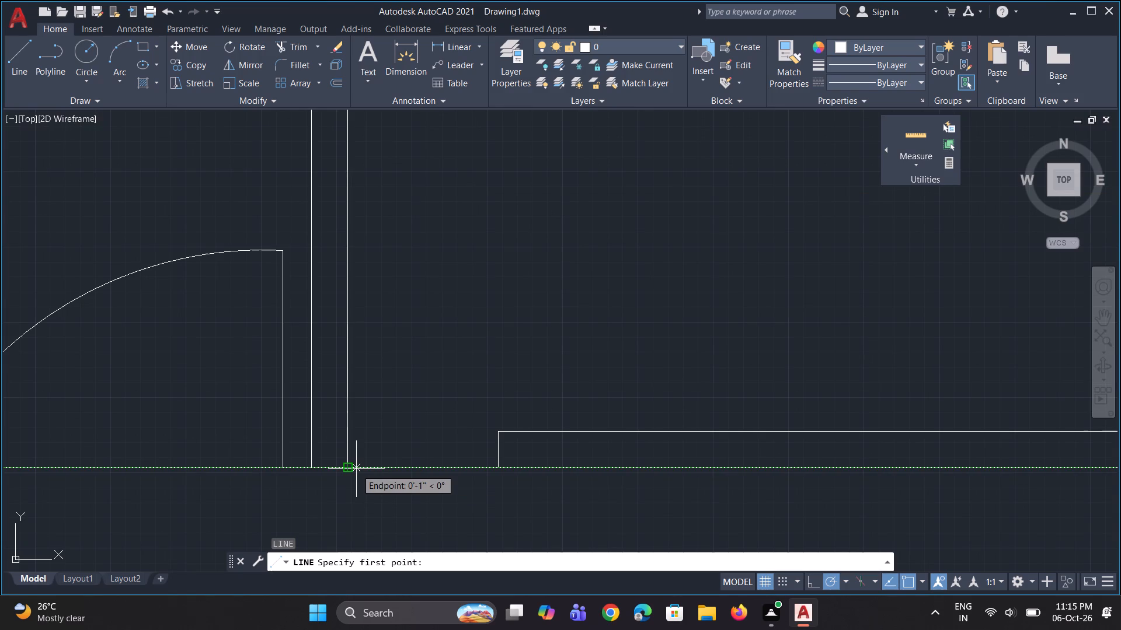
pyautogui.click(358, 469)
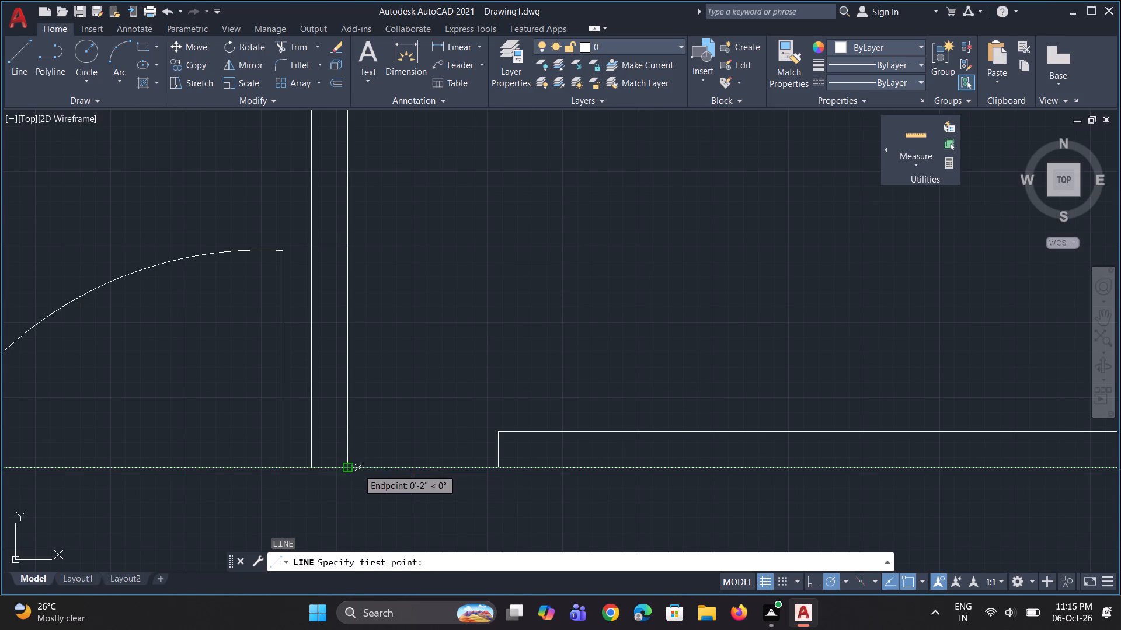
pyautogui.click(364, 253)
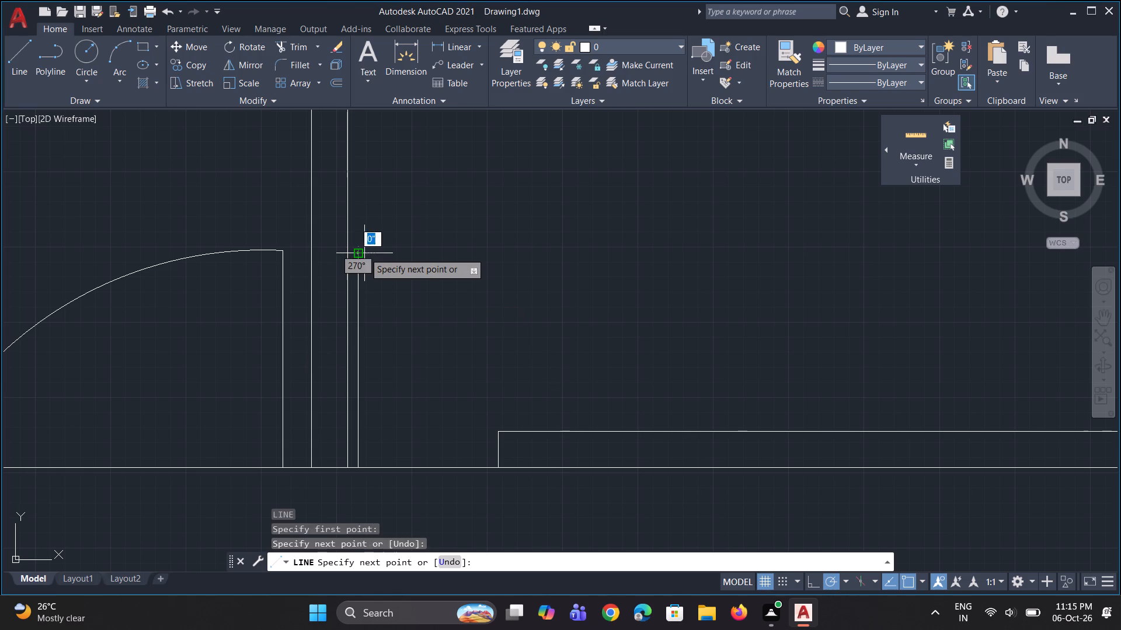
pyautogui.press('Escape')
# Draw a three-point arc from the jamb's north corner through the new leaf's north end, ending west of the central partition.
pyautogui.write('a')
pyautogui.press('space')
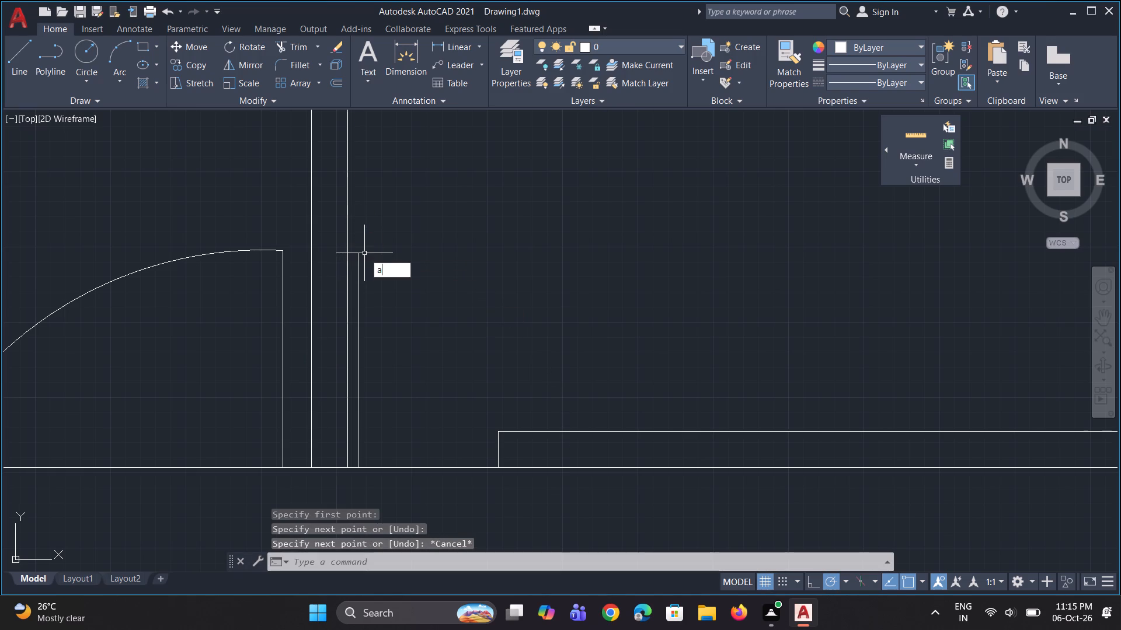
pyautogui.click(496, 432)
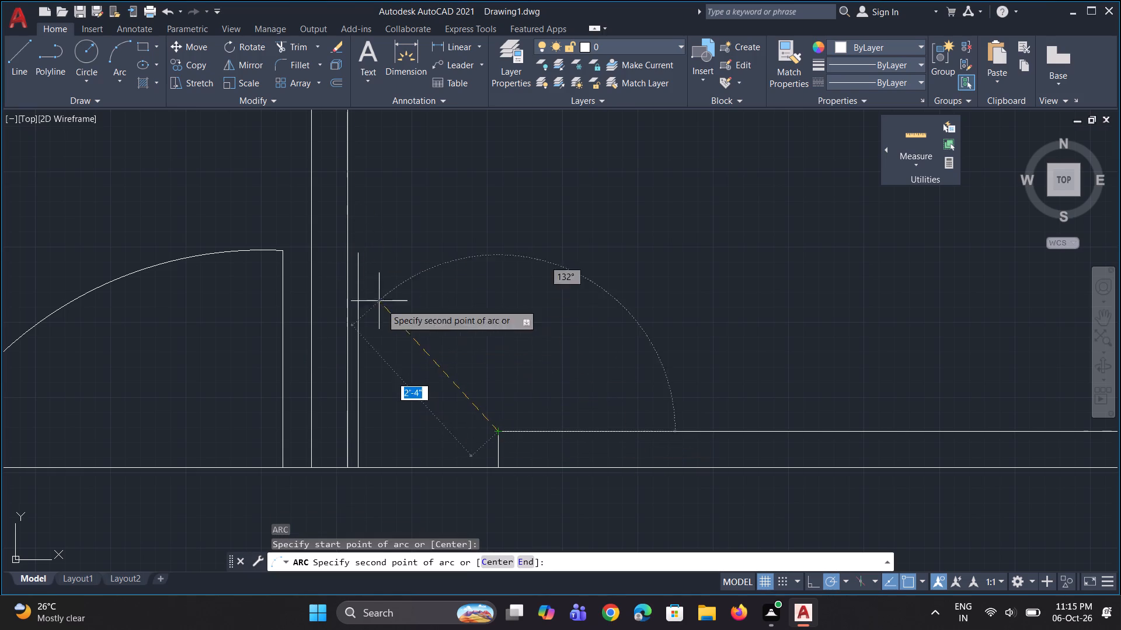
pyautogui.click(359, 256)
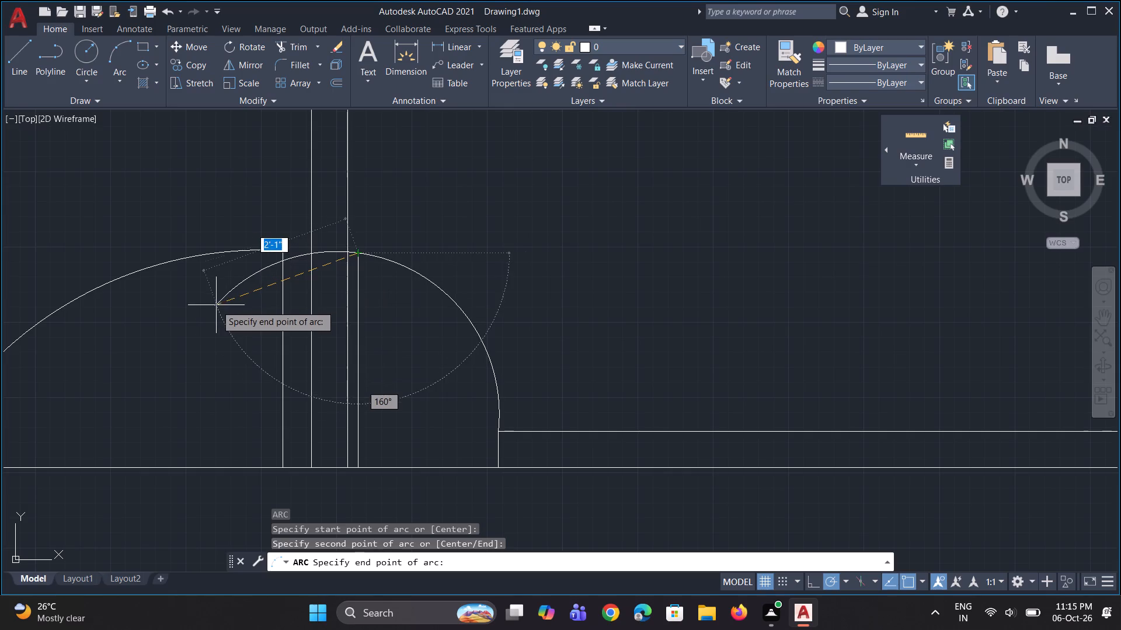
pyautogui.click(160, 307)
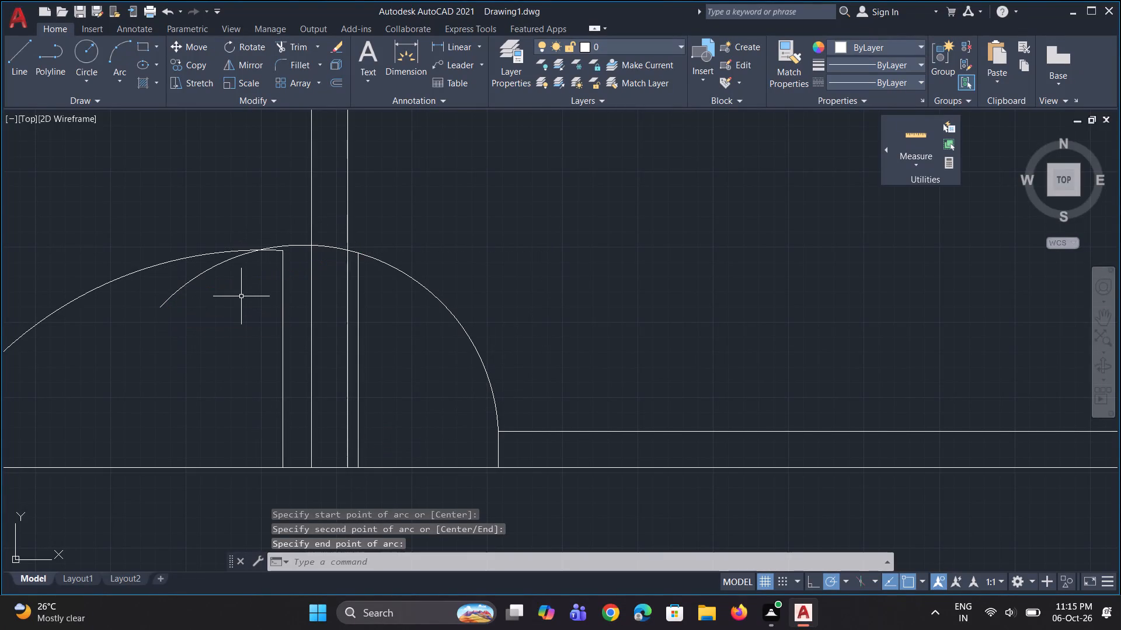
pyautogui.press('Escape')
# Trim away all parts of the new swing arc that extend west of the door leaf across the central partition.
pyautogui.write('tr')
pyautogui.press('space')
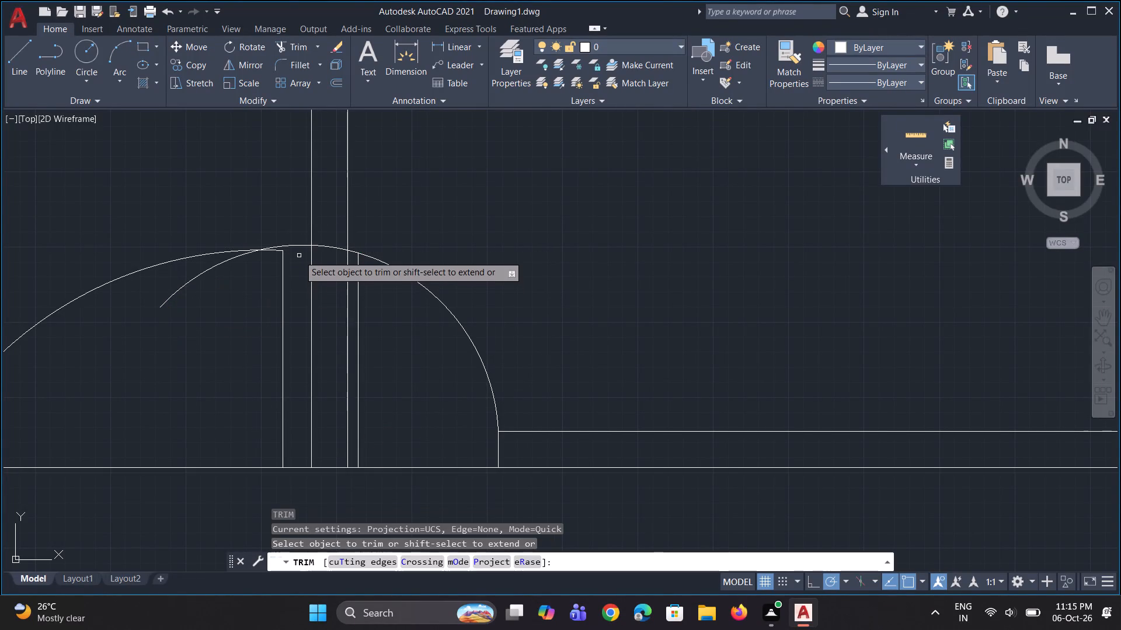
pyautogui.click(299, 244)
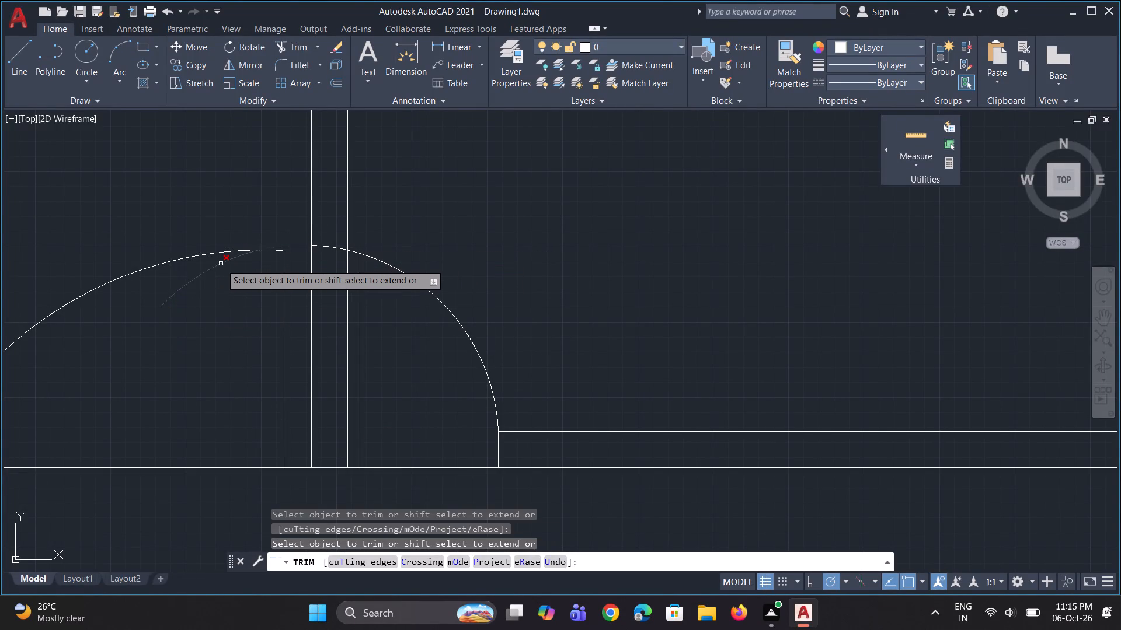
pyautogui.click(221, 264)
pyautogui.click(333, 249)
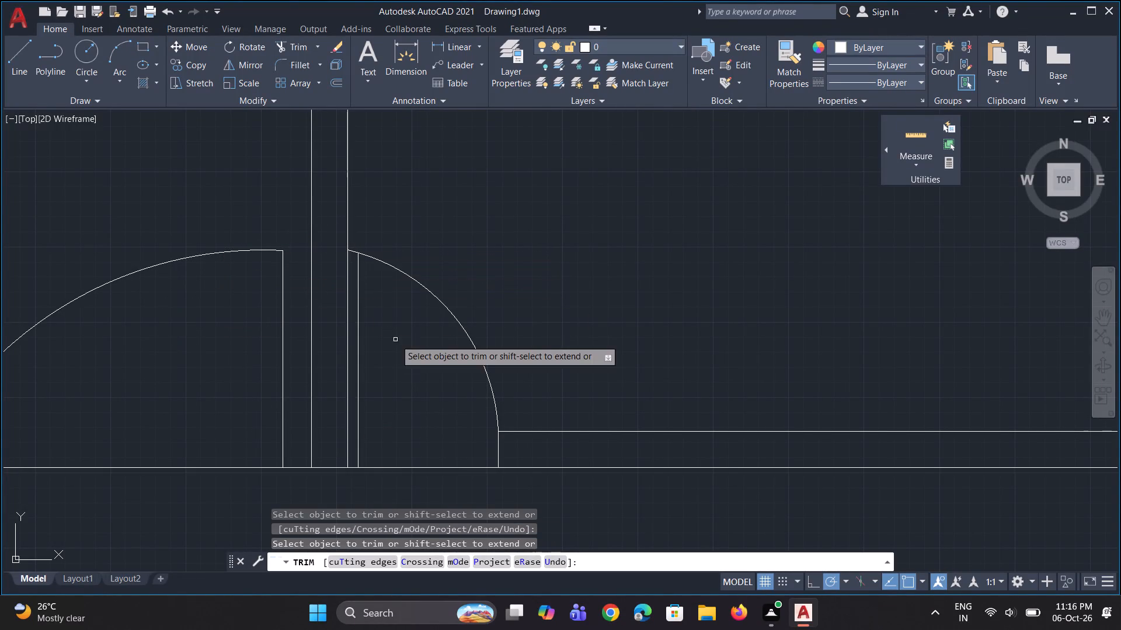
pyautogui.scroll(1, 355, 251)
pyautogui.click(355, 251)
pyautogui.scroll(-4, 370, 320)
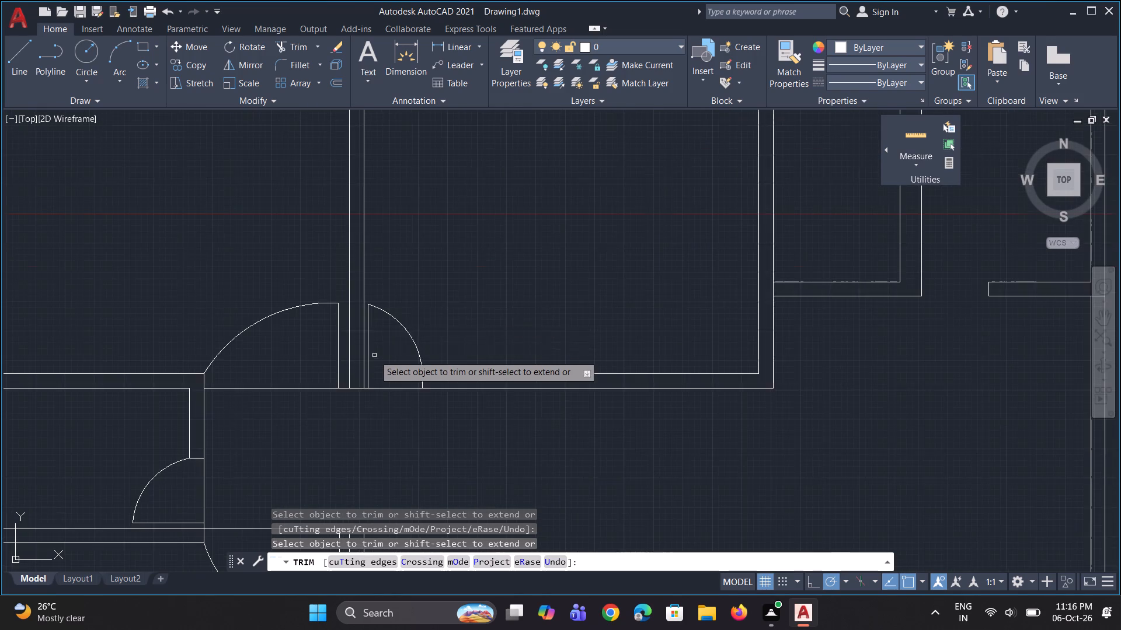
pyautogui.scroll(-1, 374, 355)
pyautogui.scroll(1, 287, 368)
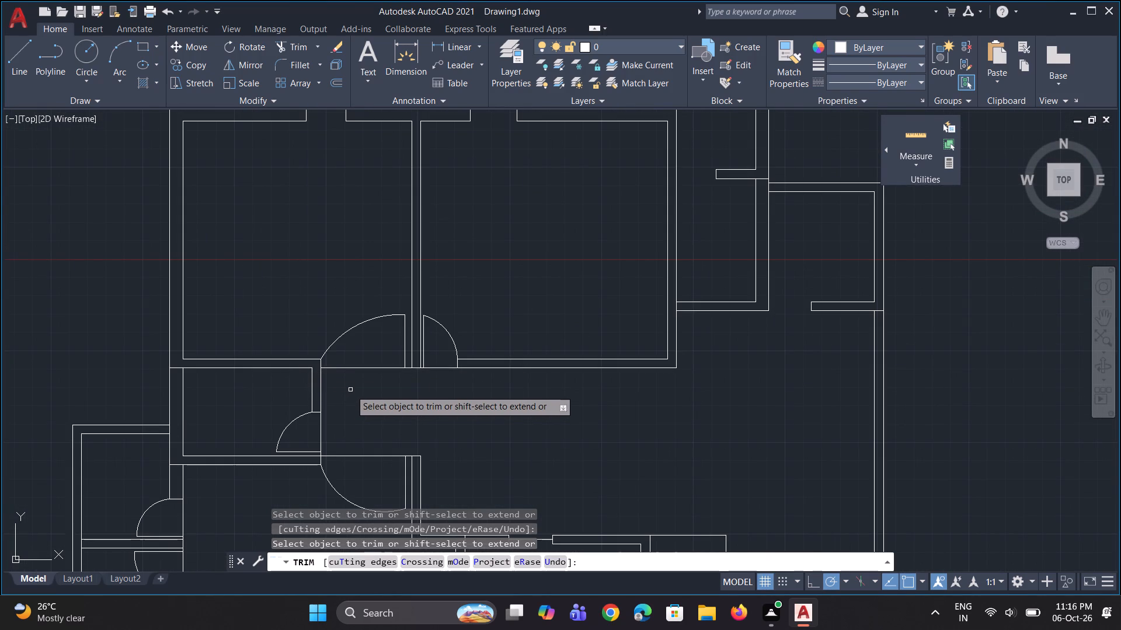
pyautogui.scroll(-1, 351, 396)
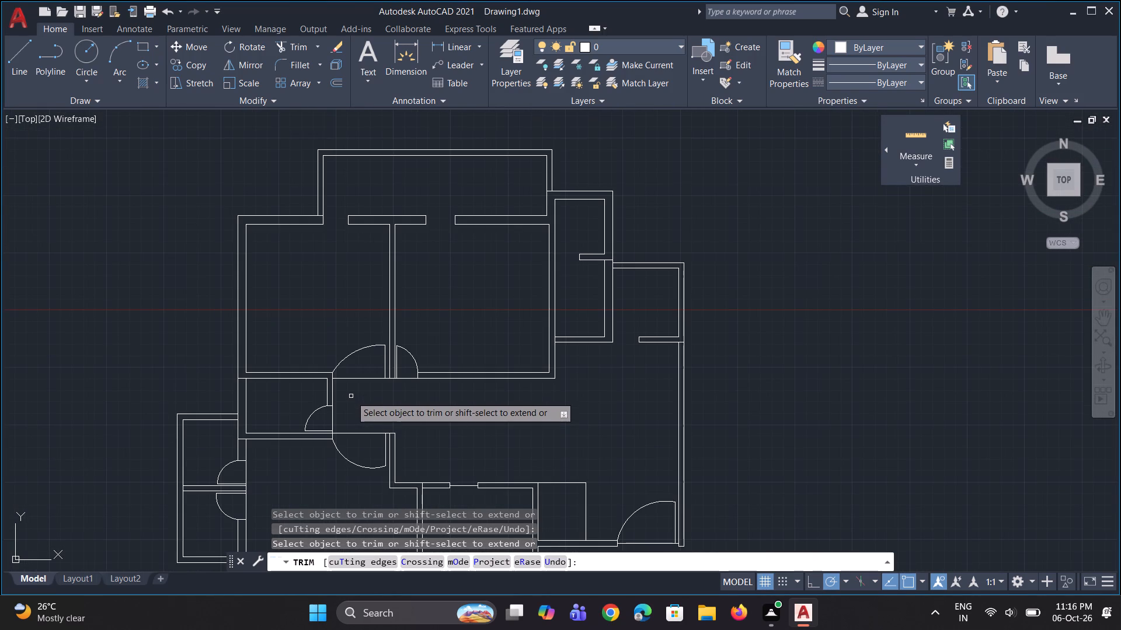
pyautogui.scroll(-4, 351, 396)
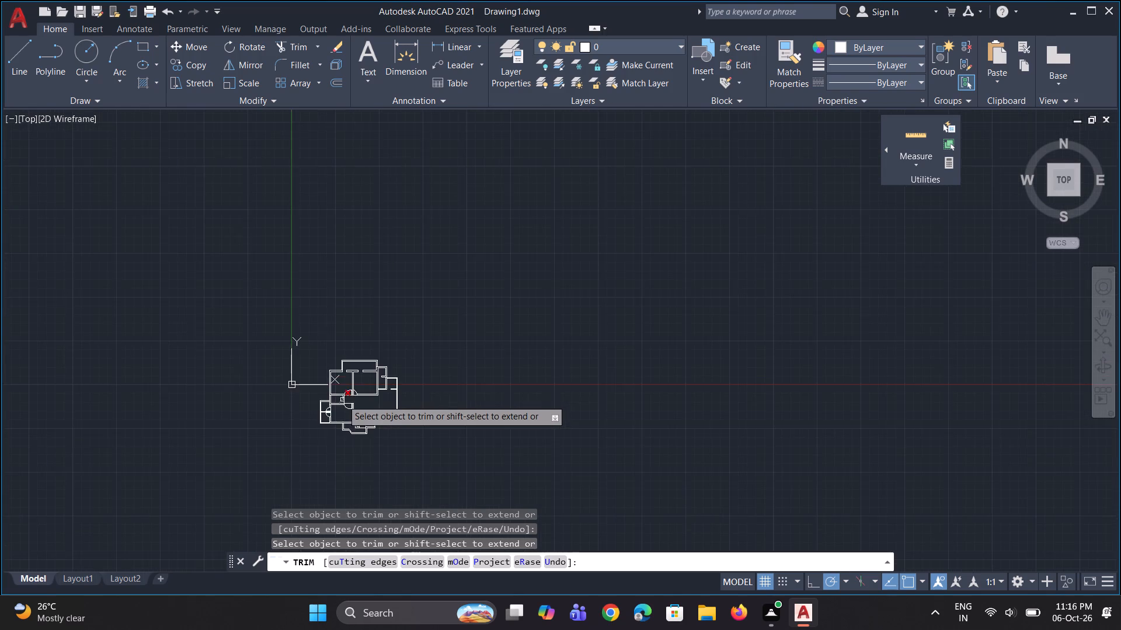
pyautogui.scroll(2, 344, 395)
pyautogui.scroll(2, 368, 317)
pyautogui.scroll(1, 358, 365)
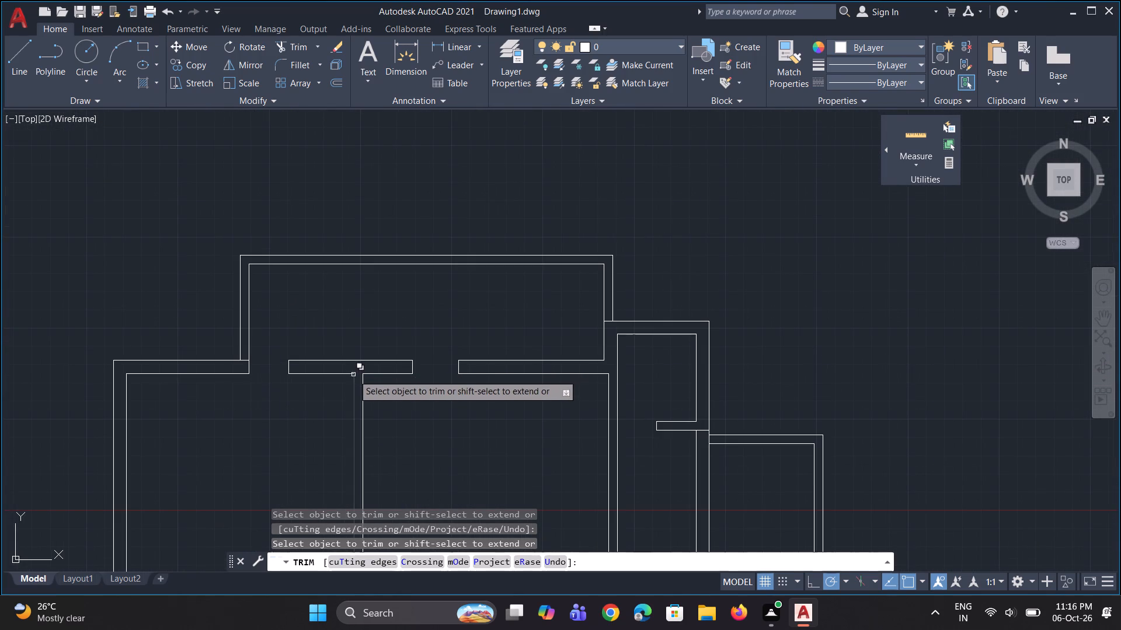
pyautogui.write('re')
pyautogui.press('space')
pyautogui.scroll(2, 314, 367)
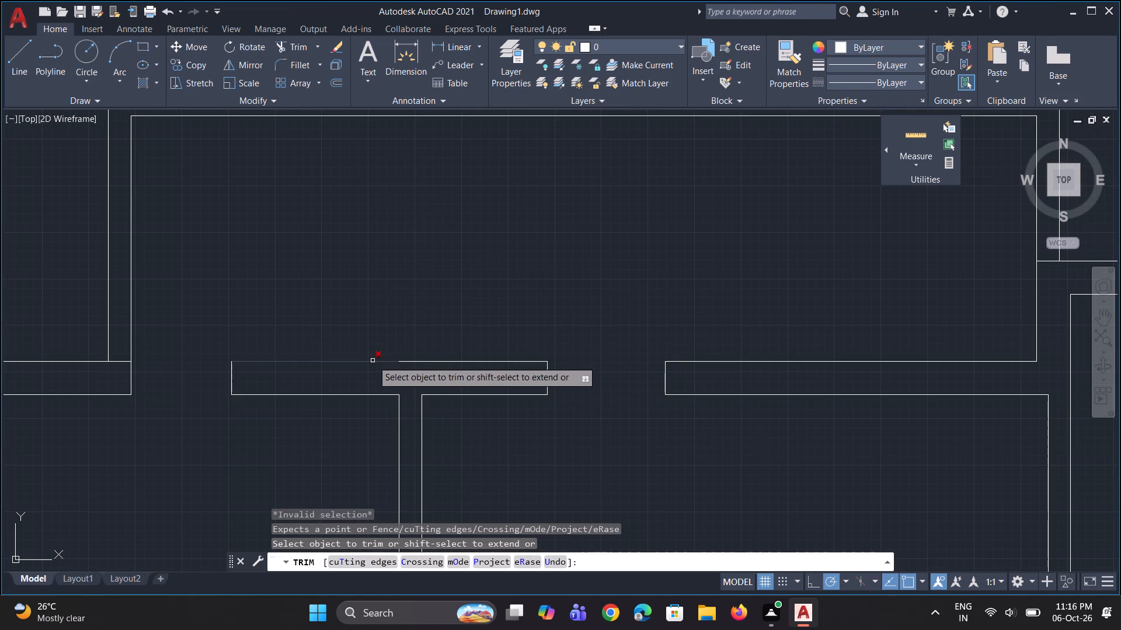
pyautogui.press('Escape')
# Draw a rectangle filling the north wall opening east of the central partition, from its northwest corner to its southeast corner.
pyautogui.write('re')
pyautogui.press('c')
pyautogui.scroll(1, 409, 374)
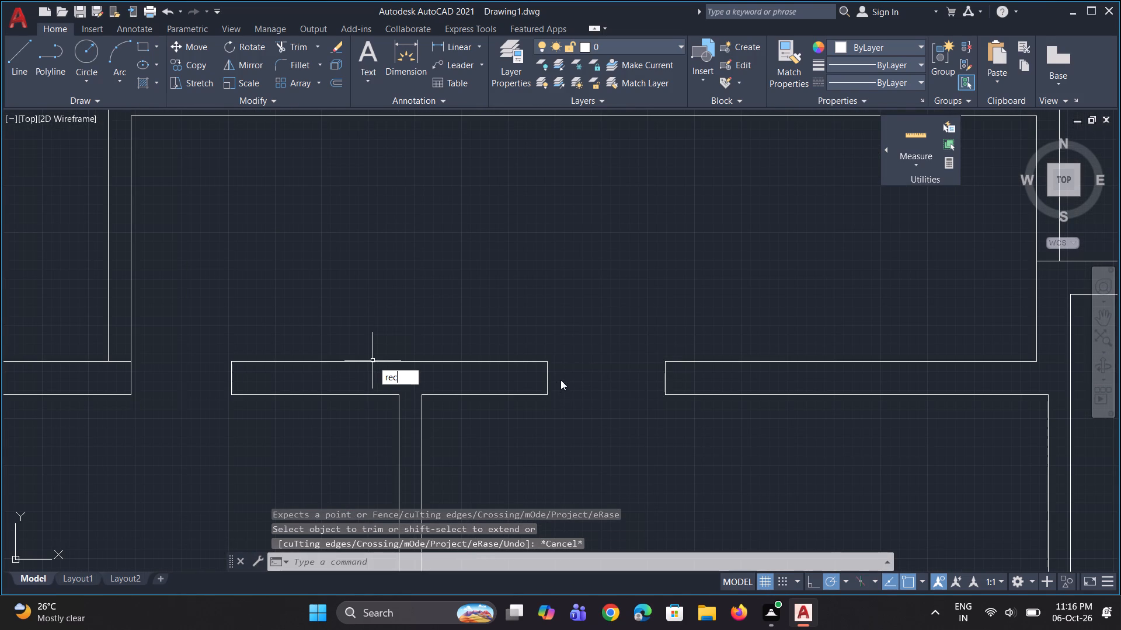
pyautogui.click(466, 387)
pyautogui.scroll(1, 549, 395)
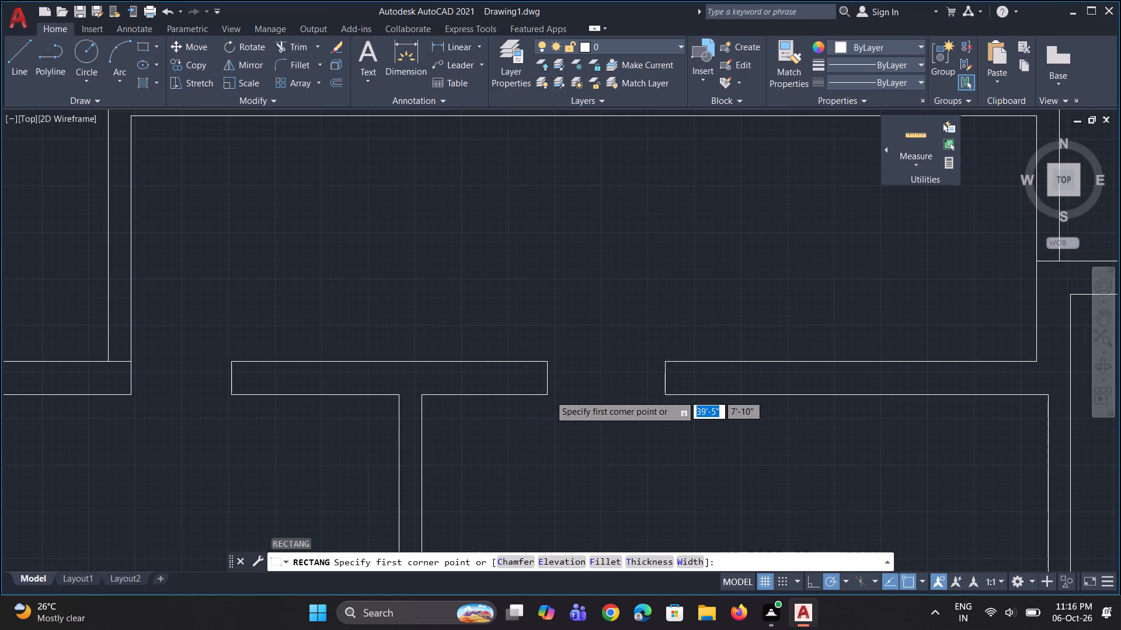
pyautogui.click(544, 338)
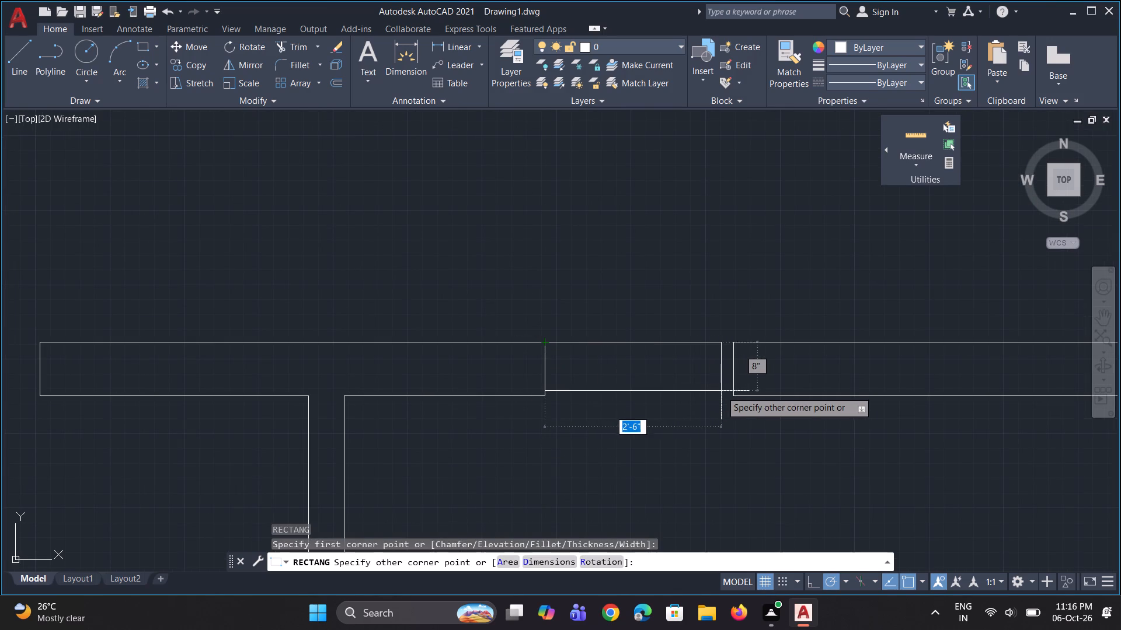
pyautogui.click(736, 394)
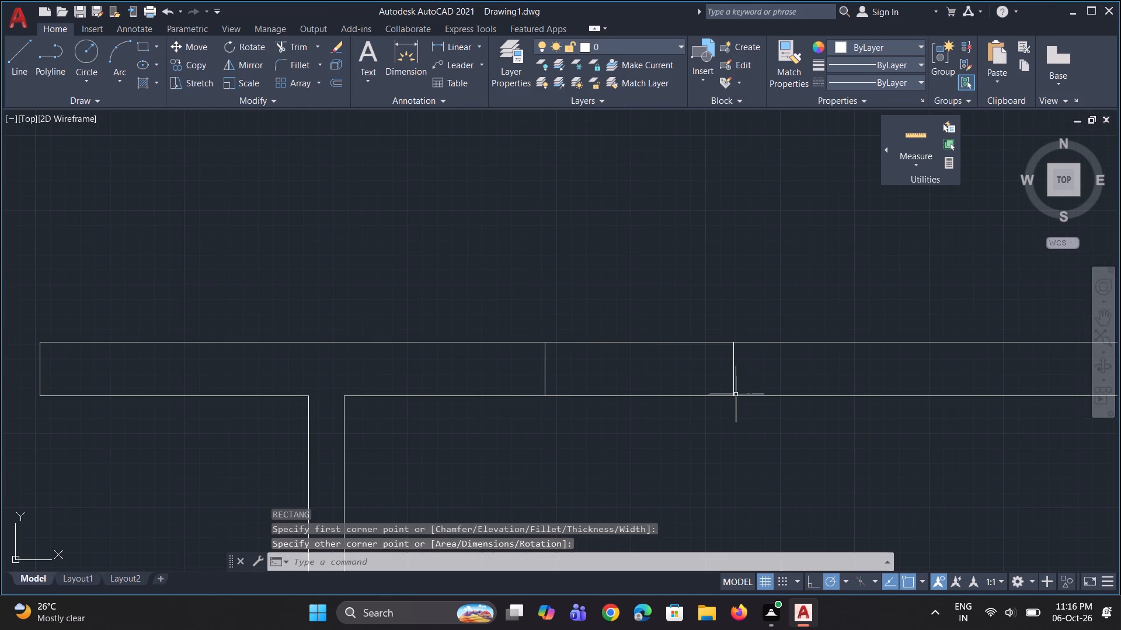
pyautogui.press('Escape')
# Draw a horizontal centre line across the rectangle, from the midpoint of its east side to the midpoint of its west side.
pyautogui.write('l')
pyautogui.press('space')
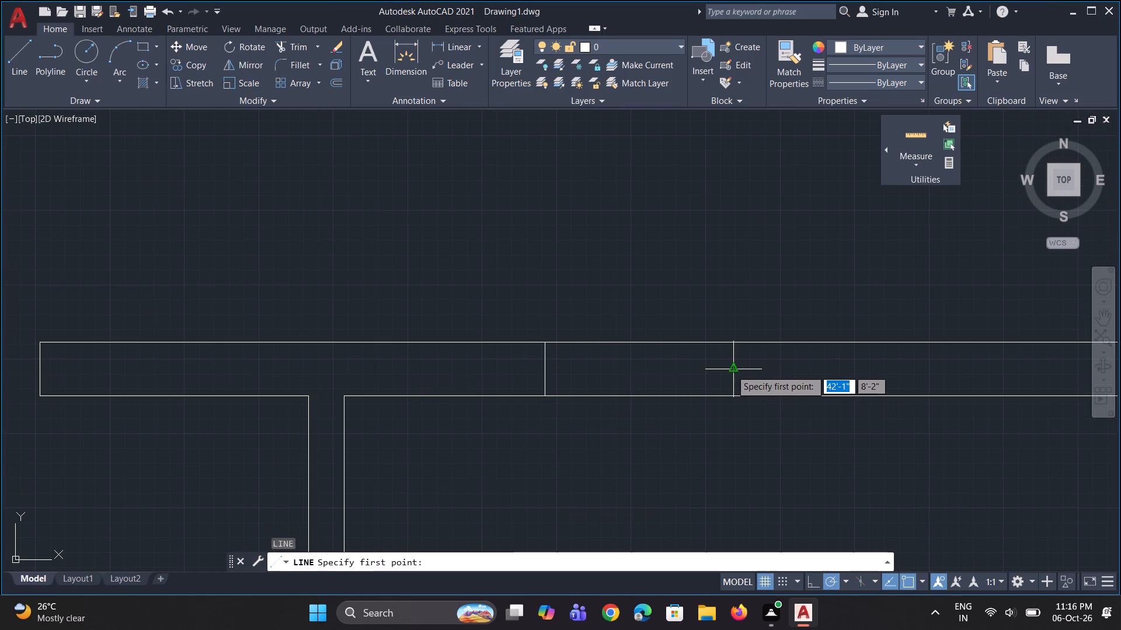
pyautogui.click(732, 369)
pyautogui.click(548, 369)
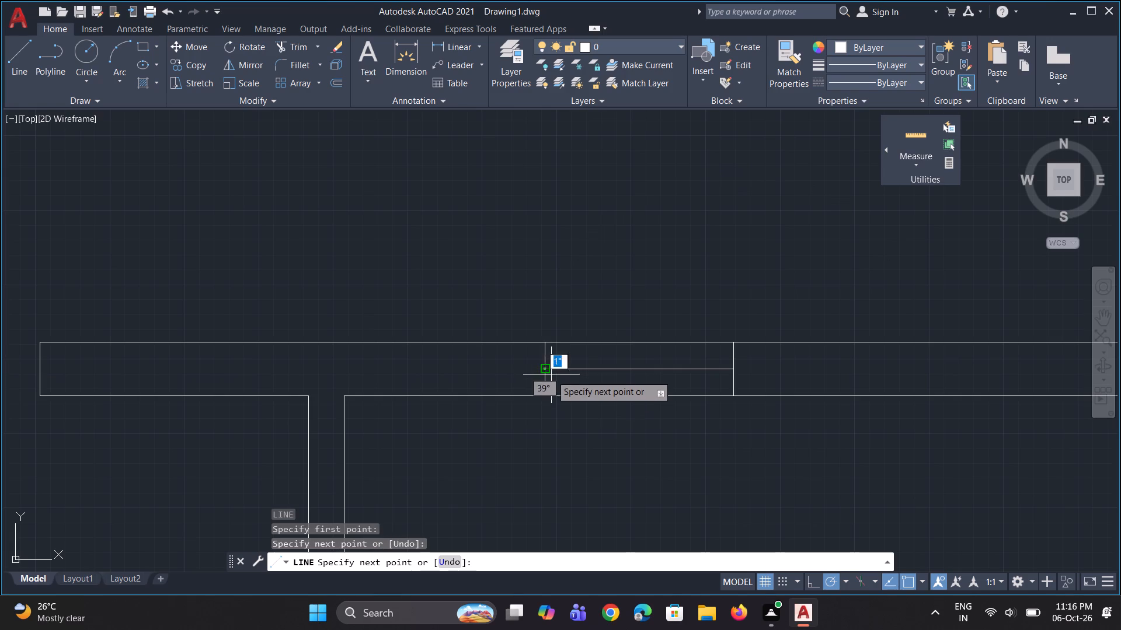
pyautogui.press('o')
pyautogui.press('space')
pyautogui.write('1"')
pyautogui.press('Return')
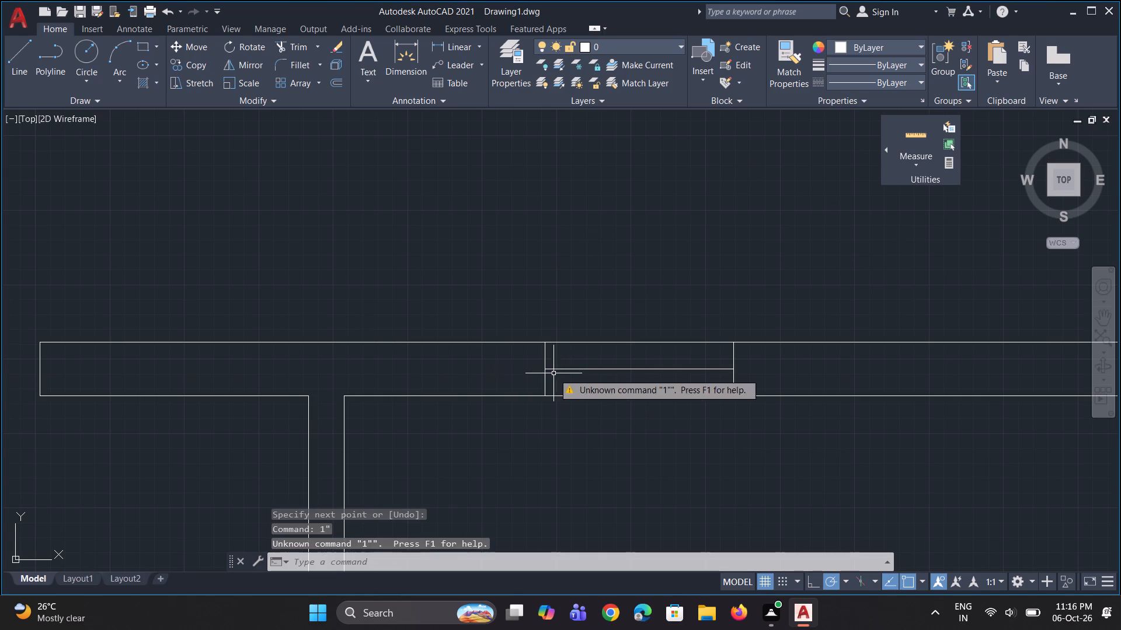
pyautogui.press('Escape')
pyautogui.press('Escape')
# Offset the centre line of the north wall opening east of the central partition by 1" to both sides.
pyautogui.press('o')
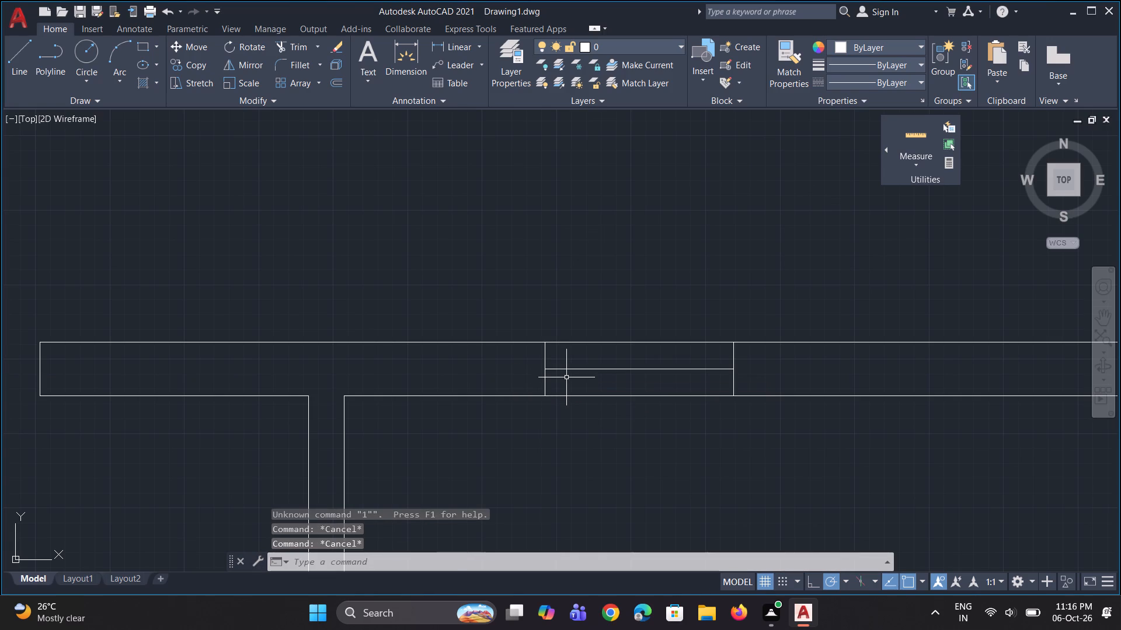
pyautogui.press('space')
pyautogui.write('1"')
pyautogui.press('Return')
pyautogui.click(580, 368)
pyautogui.click(583, 363)
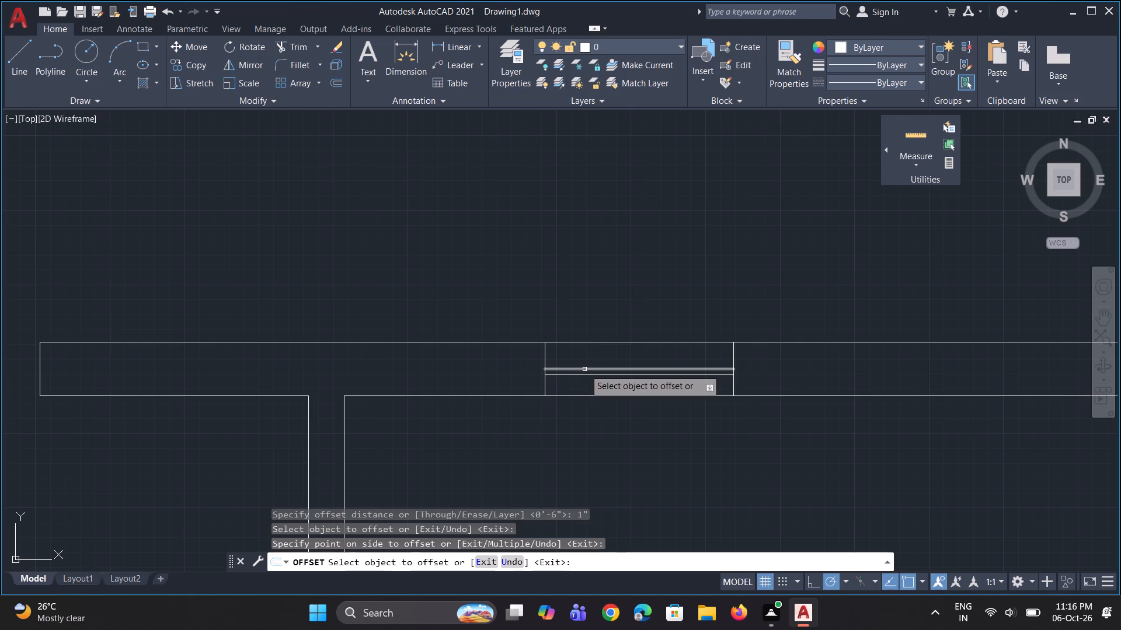
pyautogui.click(584, 369)
pyautogui.click(590, 360)
pyautogui.scroll(-2, 580, 393)
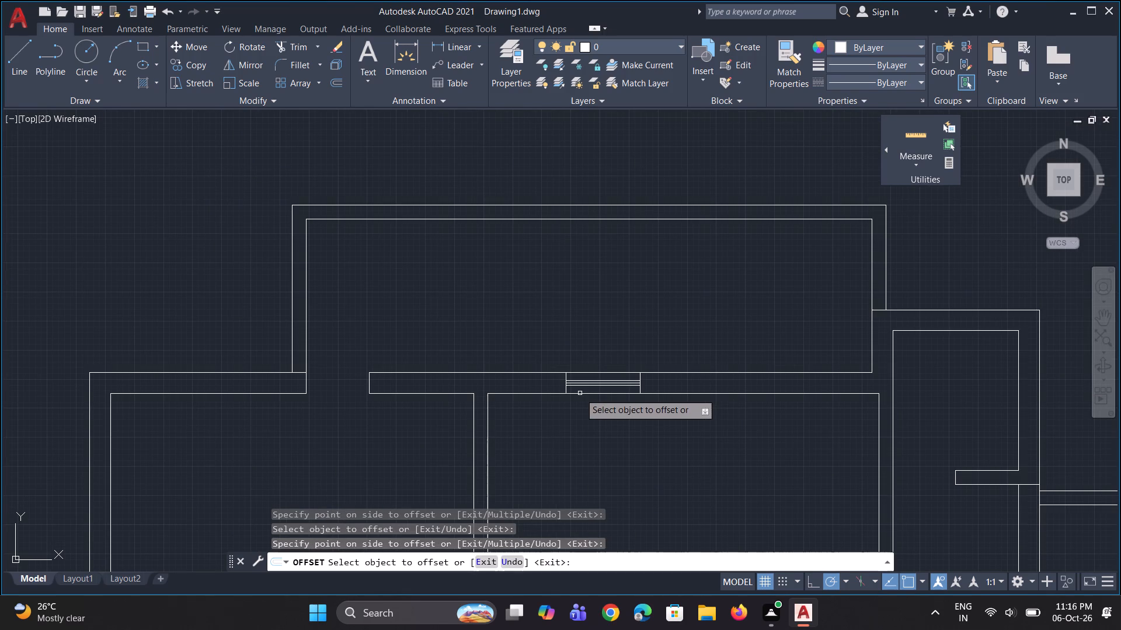
pyautogui.press('Escape')
# Draw a rectangle filling the north wall opening west of the central partition, from its northwest corner to its southeast corner.
pyautogui.write('rev')
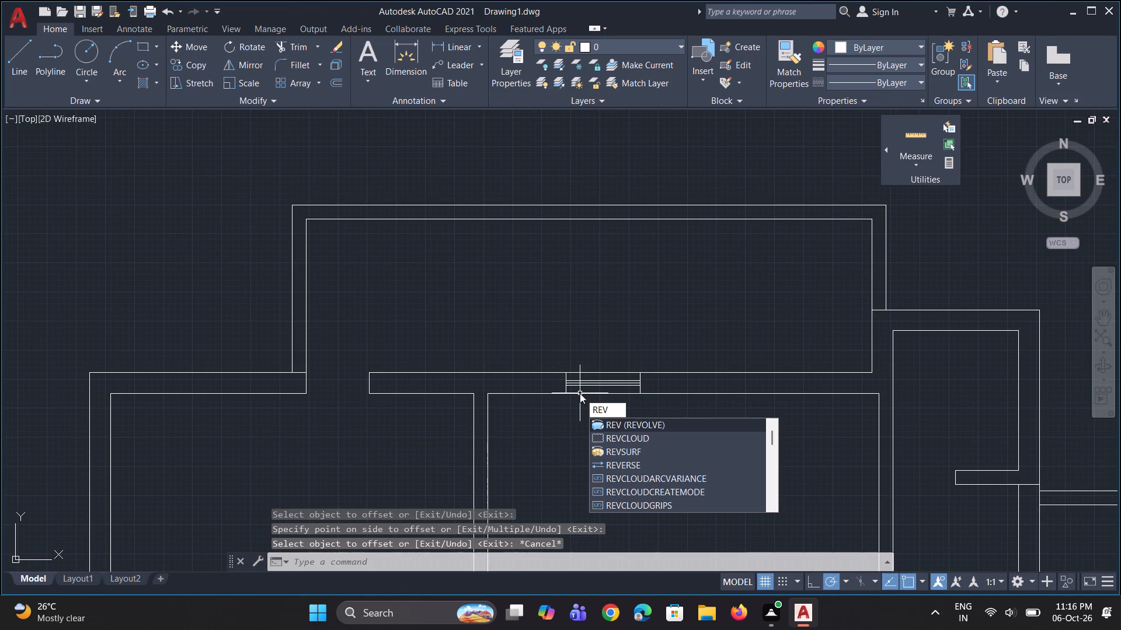
pyautogui.press('BackSpace')
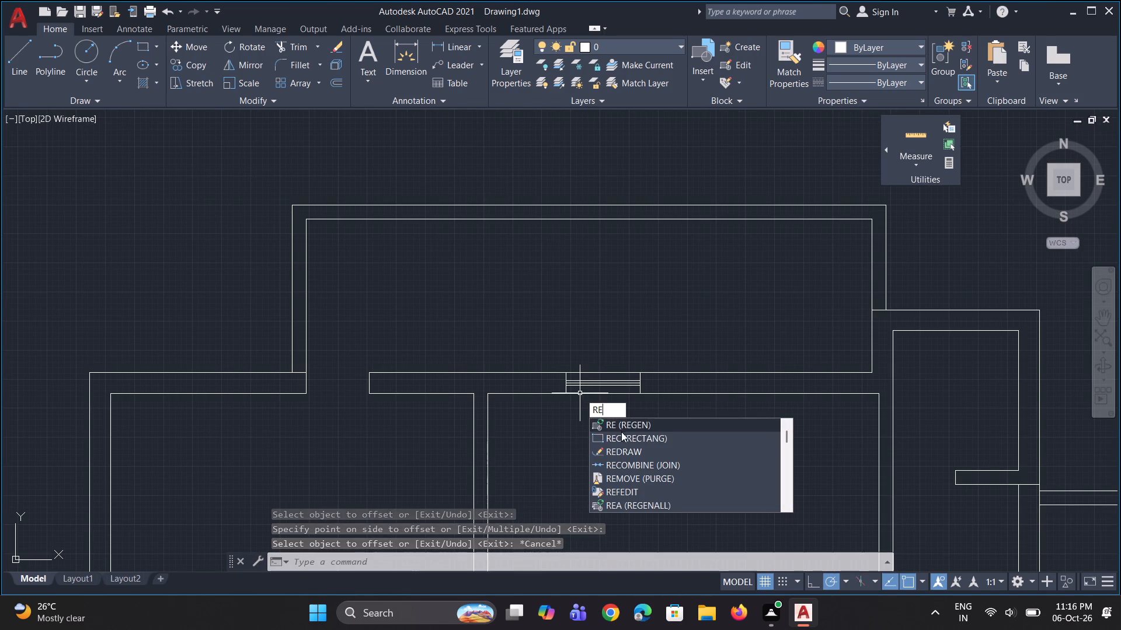
pyautogui.click(622, 436)
pyautogui.scroll(2, 288, 390)
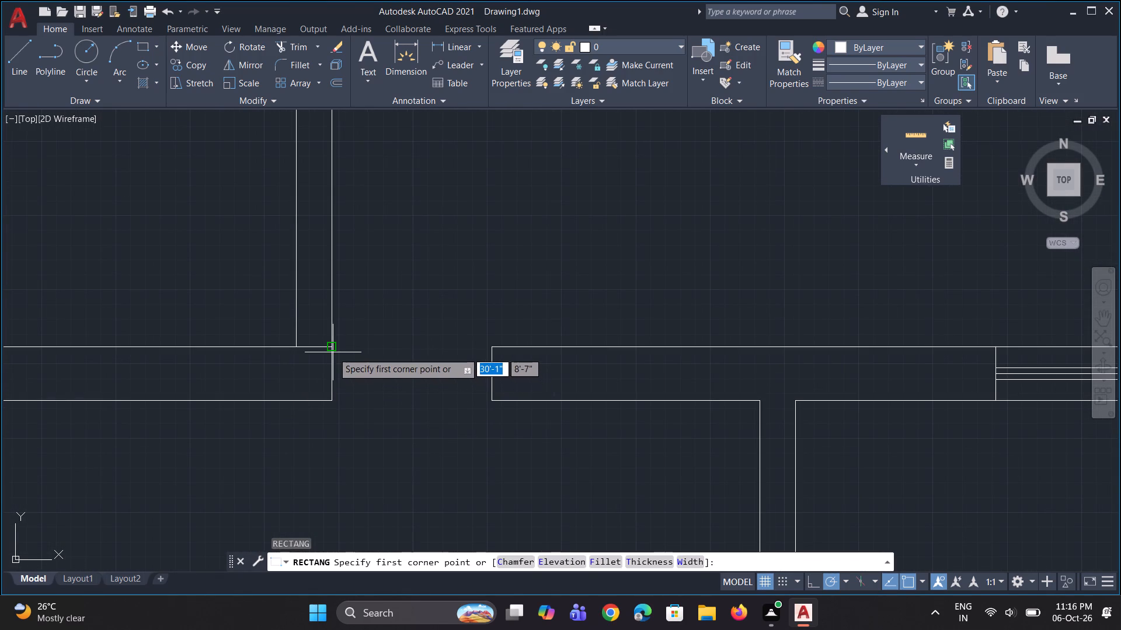
pyautogui.click(332, 350)
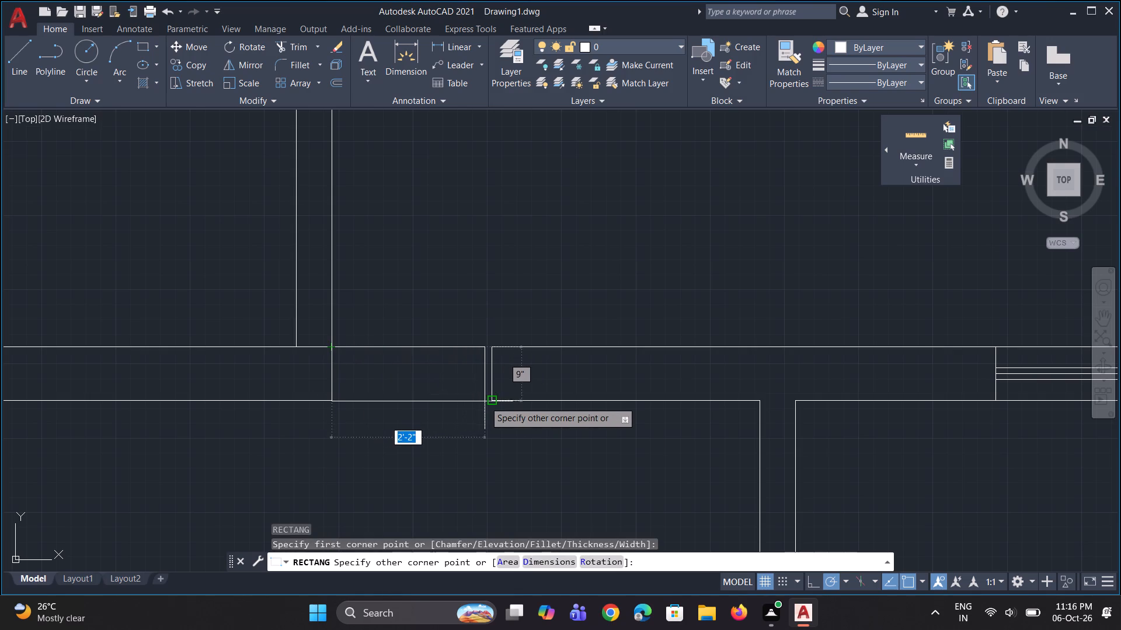
pyautogui.click(495, 401)
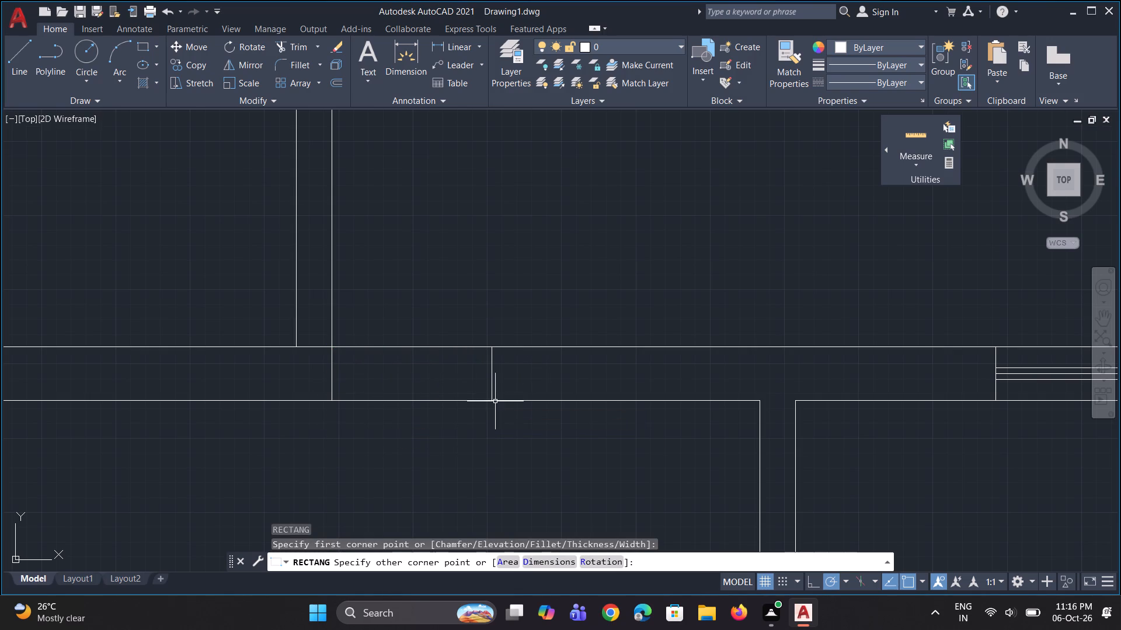
# Draw a horizontal centre line across the new rectangle, from the midpoint of its east side to the midpoint of its west side.
pyautogui.press('l')
pyautogui.press('space')
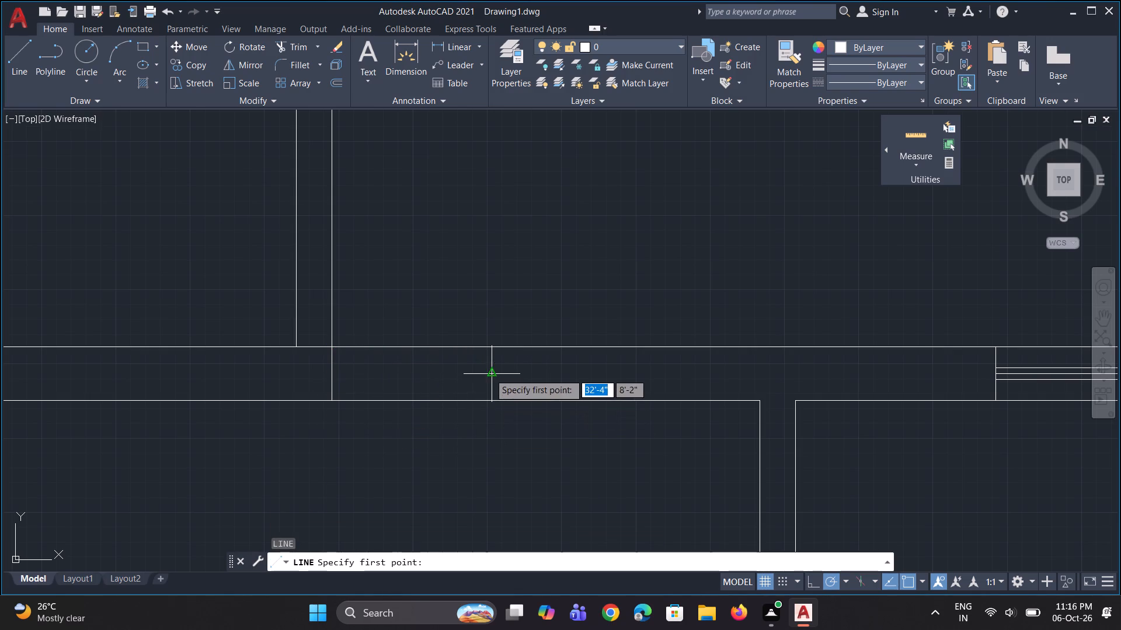
pyautogui.click(489, 373)
pyautogui.click(336, 373)
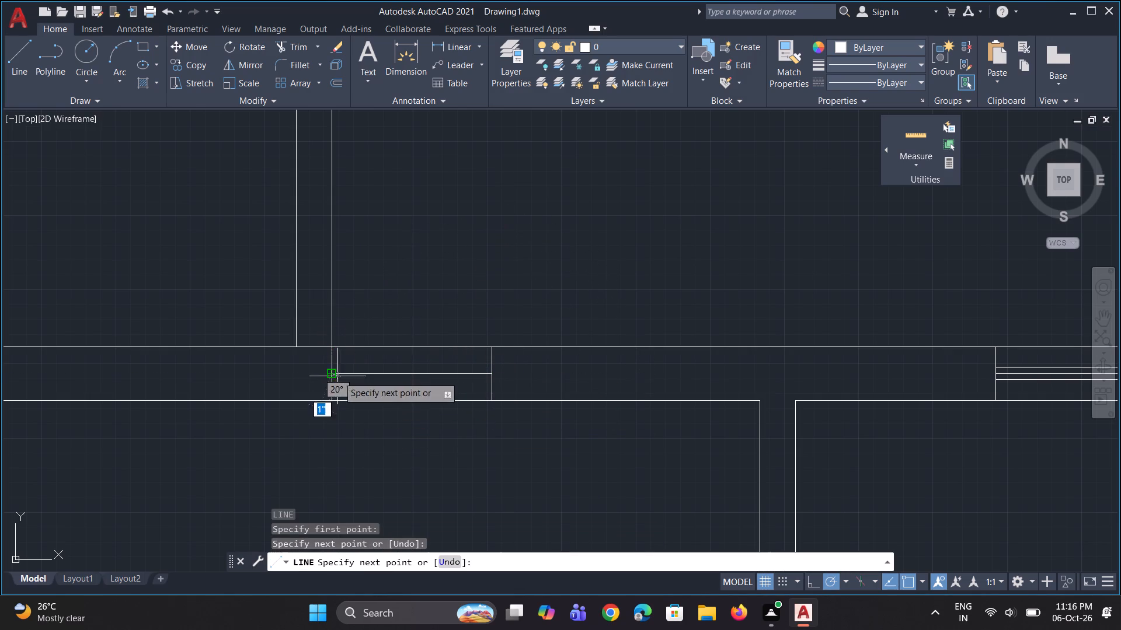
pyautogui.press('space')
# Offset the new centre line in the western opening by 1" to both the north and south sides.
pyautogui.press('o')
pyautogui.press('space')
pyautogui.write('1"')
pyautogui.press('Return')
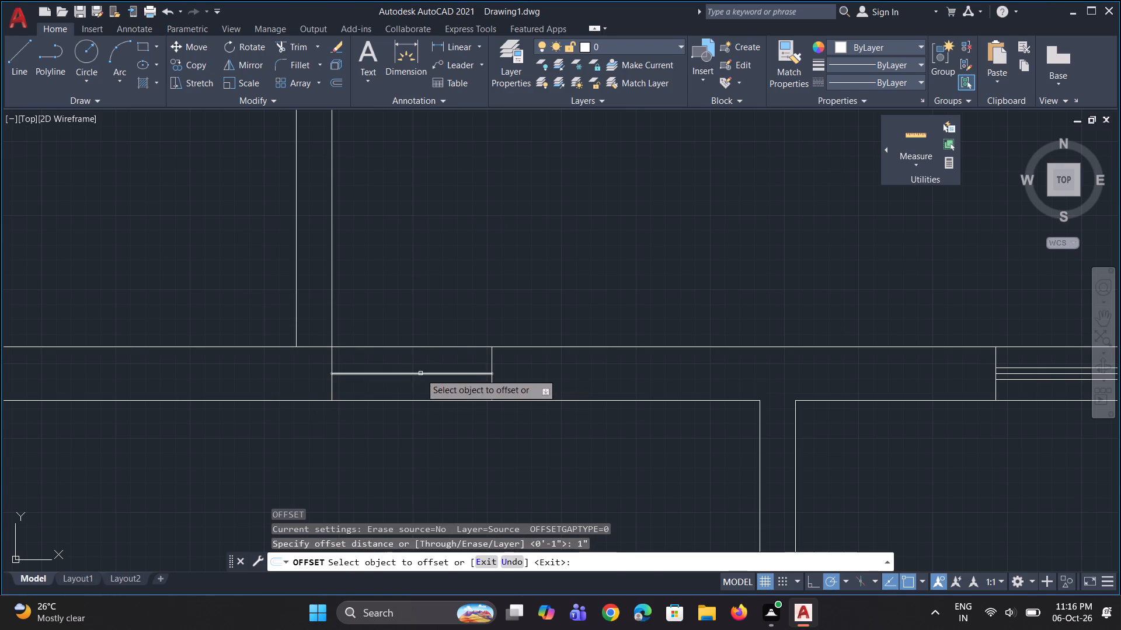
pyautogui.click(420, 373)
pyautogui.click(435, 359)
pyautogui.click(431, 373)
pyautogui.click(426, 388)
pyautogui.scroll(-2, 422, 395)
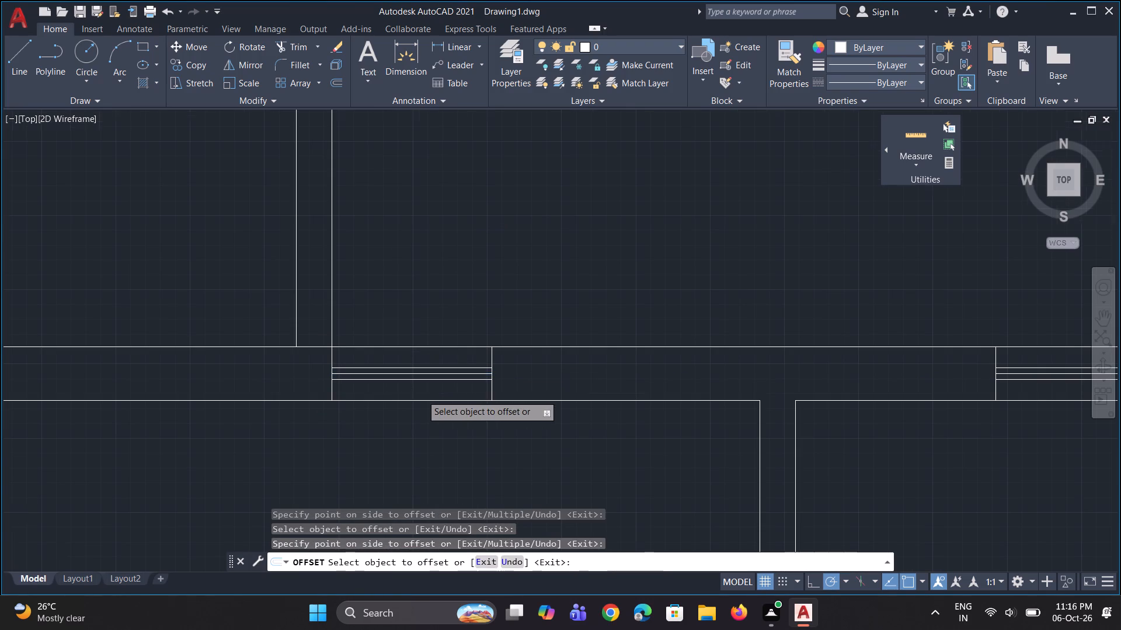
pyautogui.scroll(-1, 422, 395)
pyautogui.press('Escape')
pyautogui.press('Escape')
# Look over the whole floor plan and examine the rooms in its southern half.
pyautogui.scroll(-5, 382, 393)
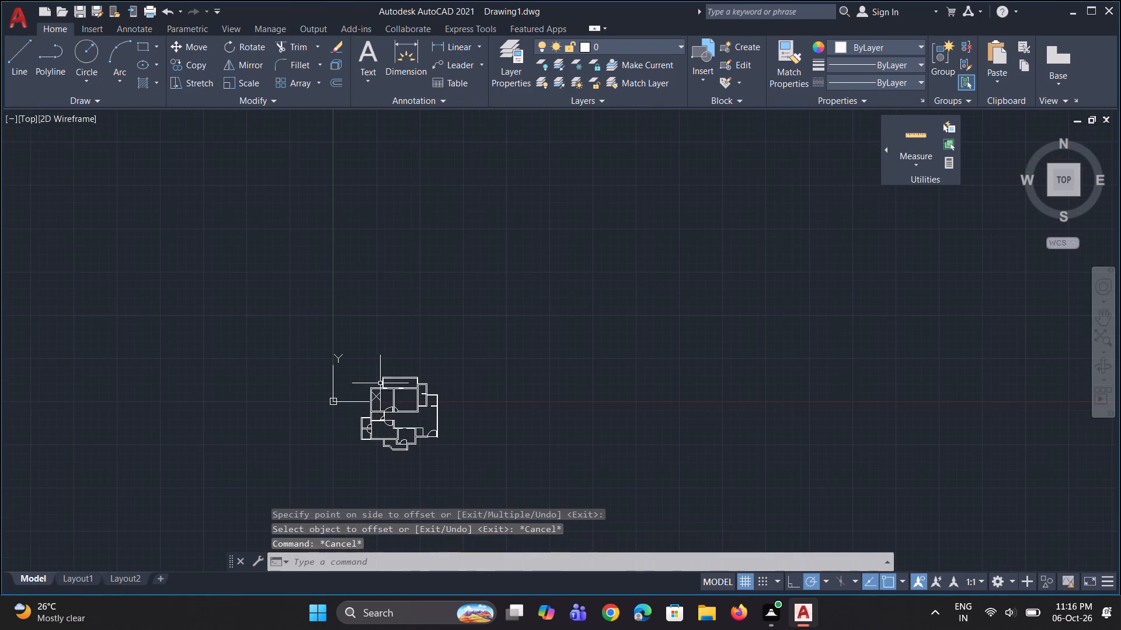
pyautogui.scroll(3, 403, 423)
pyautogui.scroll(1, 485, 360)
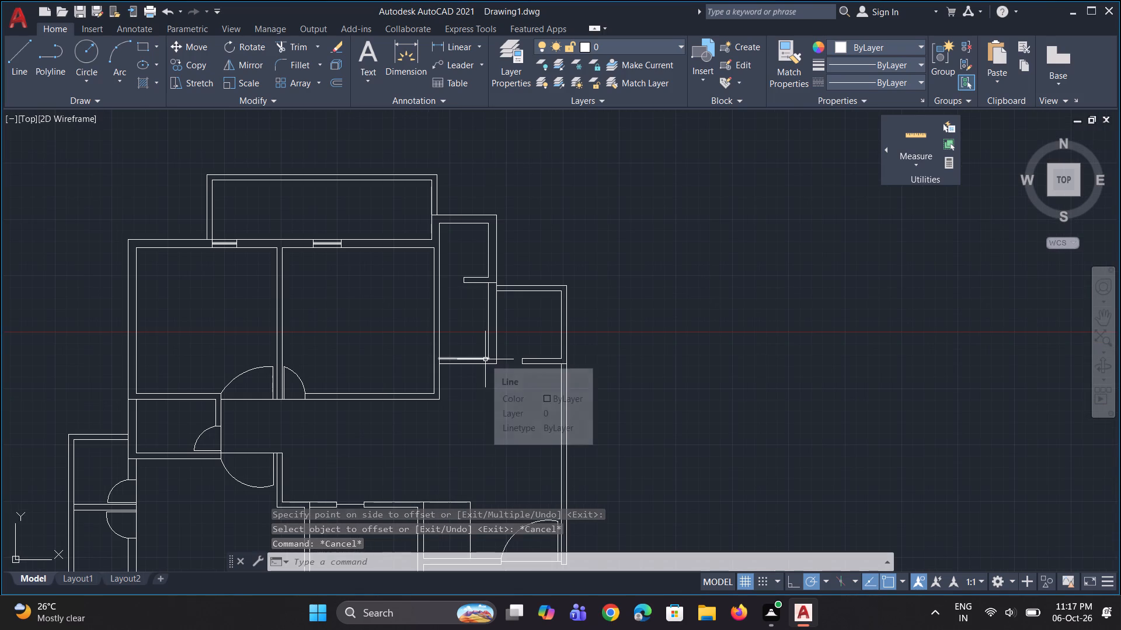
pyautogui.scroll(-1, 485, 361)
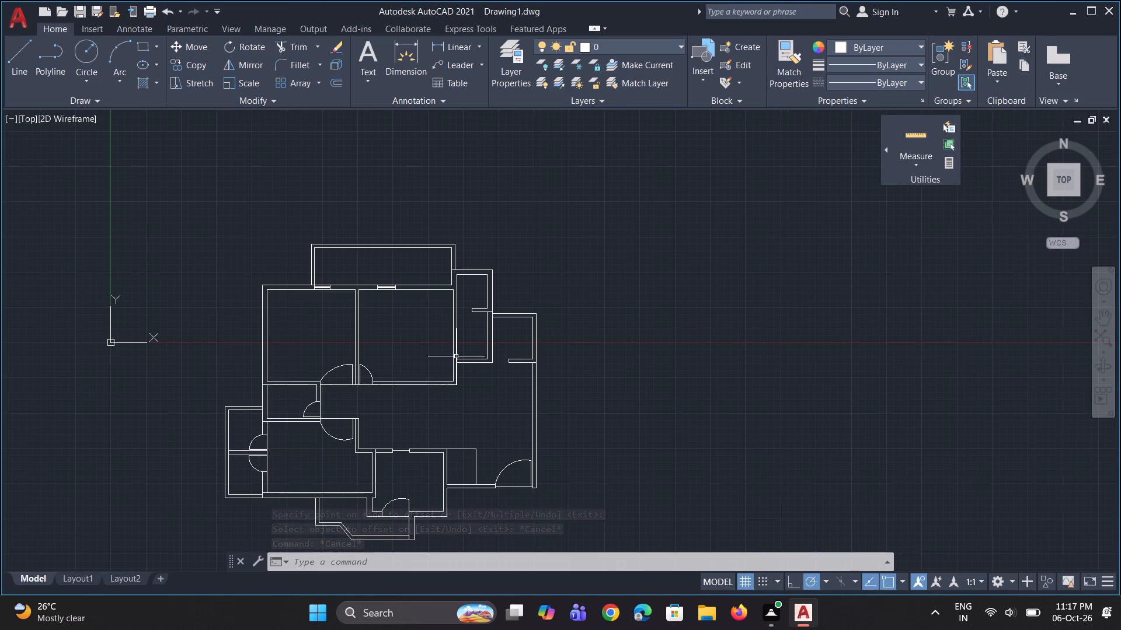
pyautogui.scroll(1, 405, 297)
pyautogui.scroll(-1, 316, 321)
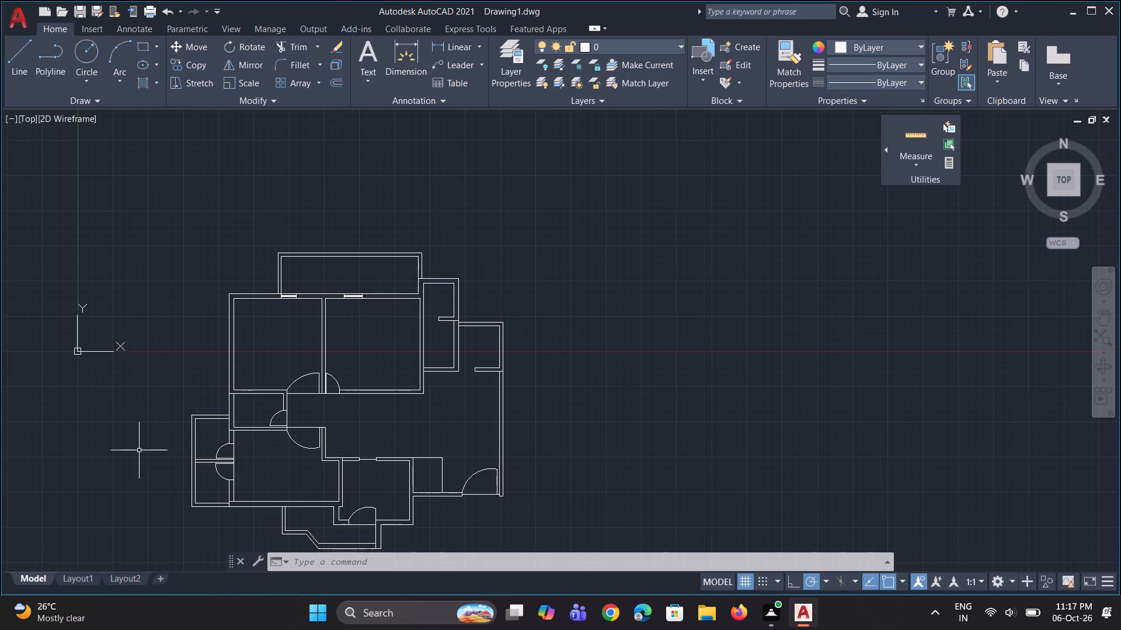
pyautogui.scroll(1, 234, 520)
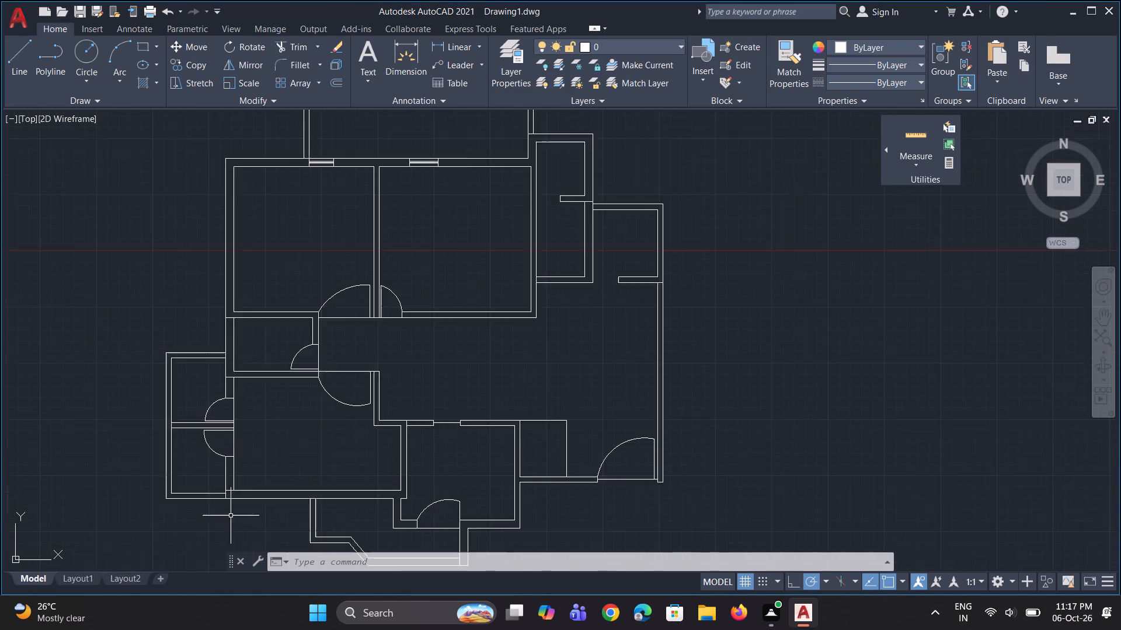
pyautogui.scroll(2, 230, 514)
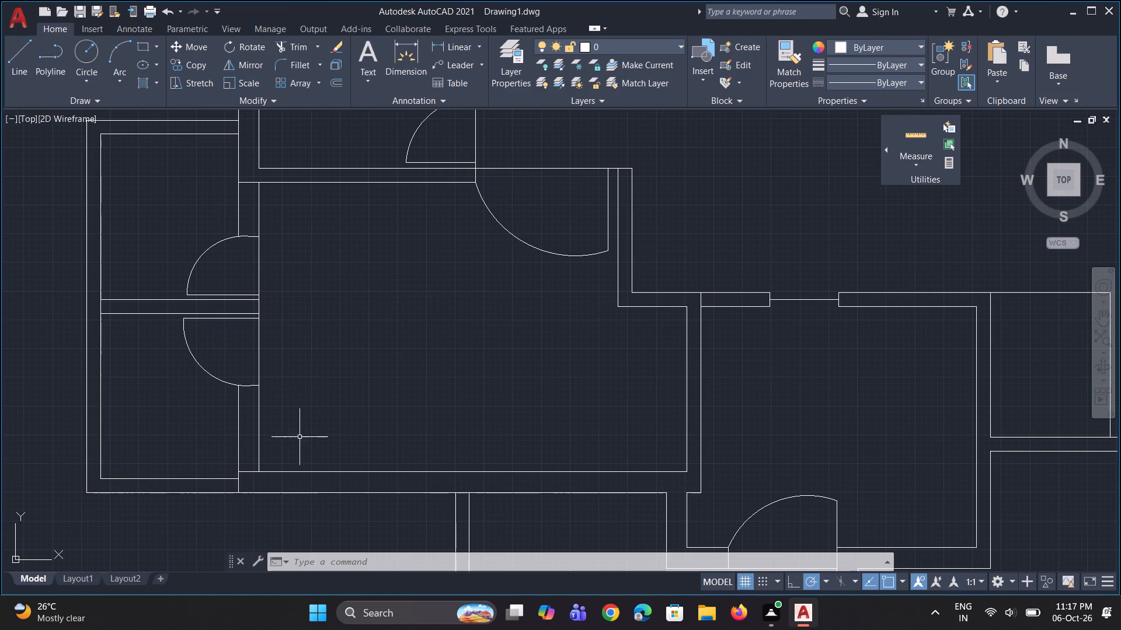
pyautogui.scroll(-1, 227, 433)
# Insert the fr1 block from the drop-in_kitchen_sinks.dwg library in the southern room's southwest recess, just west of the door swing.
pyautogui.write('ib')
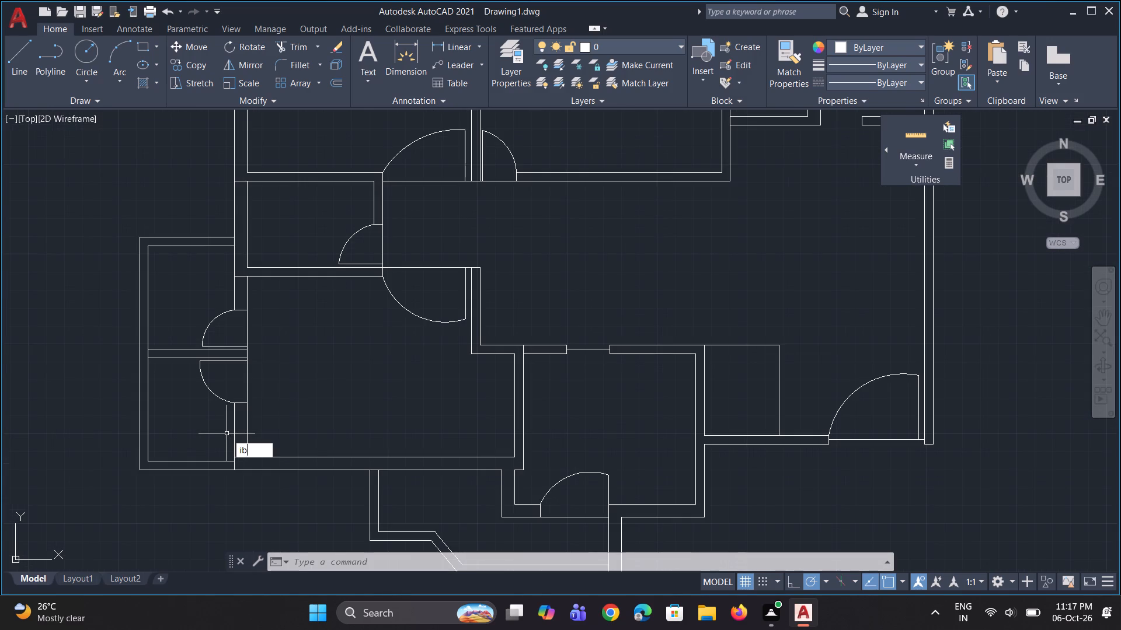
pyautogui.press('BackSpace')
pyautogui.write('nm')
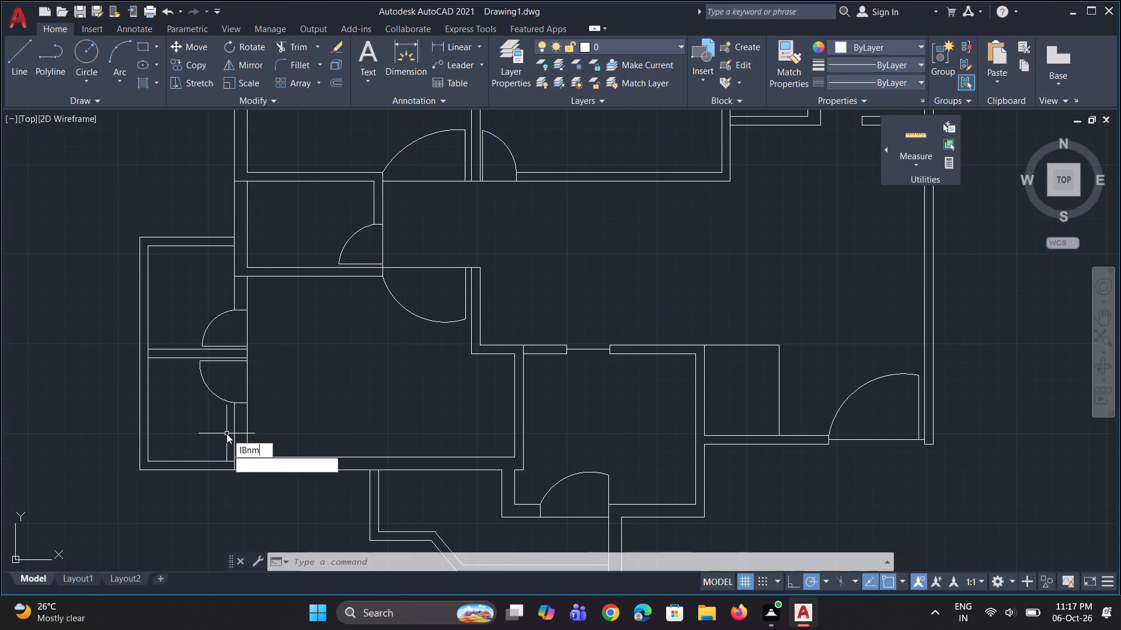
pyautogui.press('BackSpace')
pyautogui.press('BackSpace')
pyautogui.press('BackSpace')
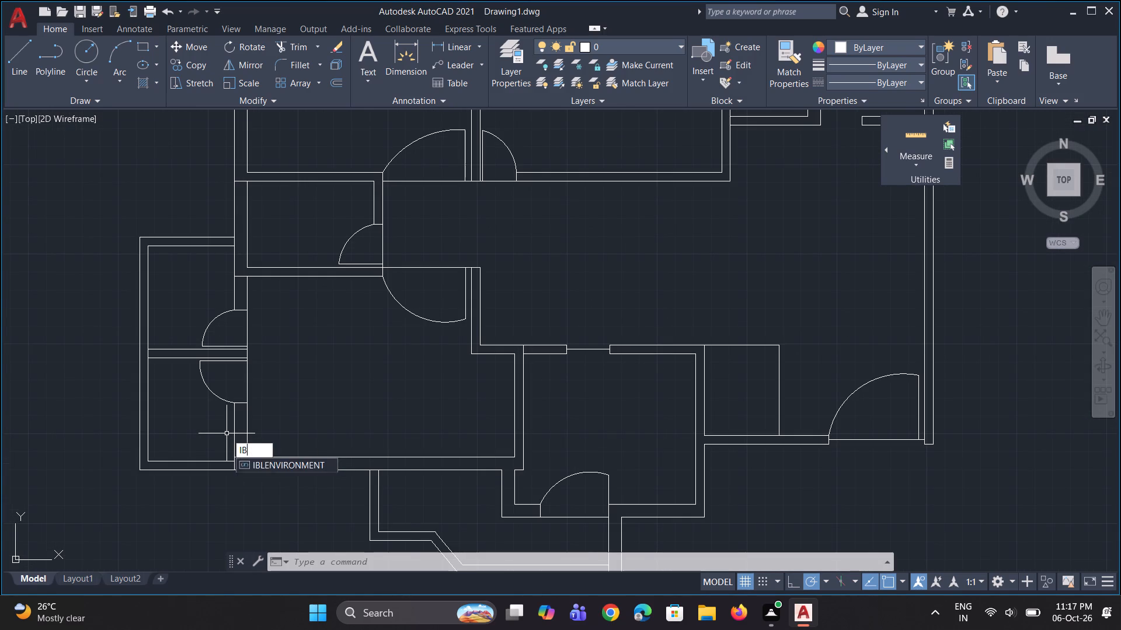
pyautogui.press('n')
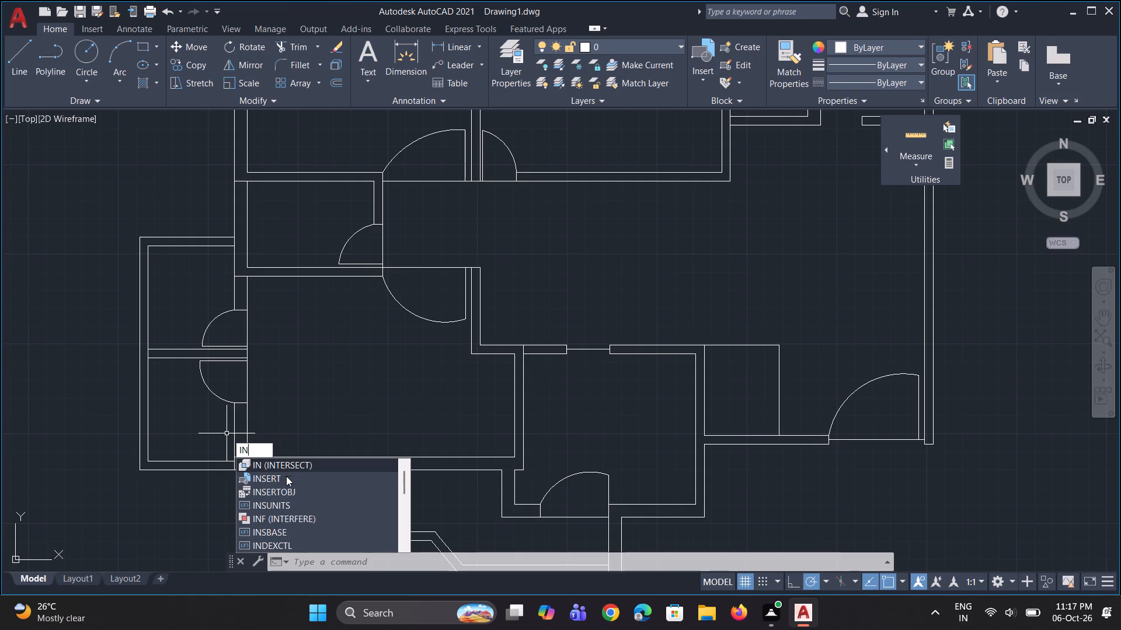
pyautogui.click(287, 480)
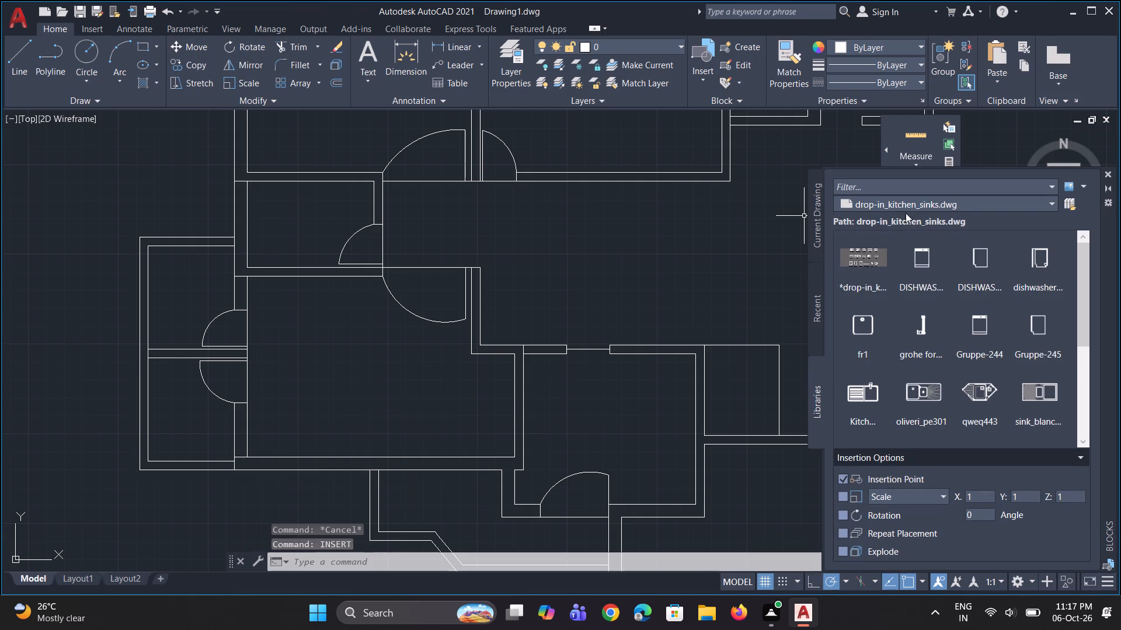
pyautogui.click(868, 327)
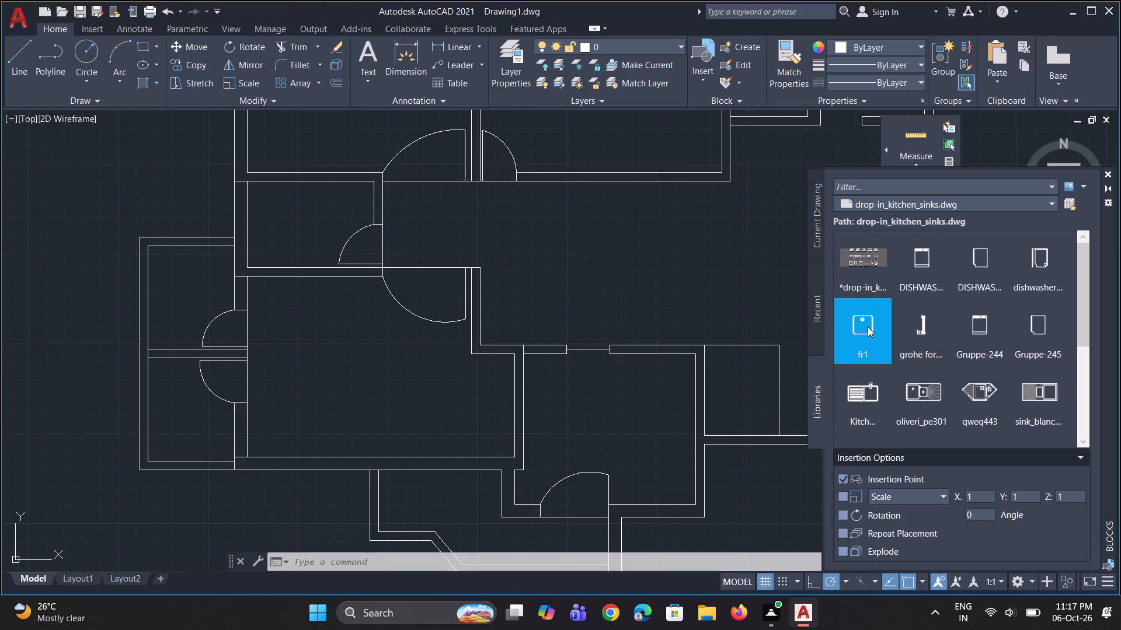
pyautogui.moveTo(868, 327); pyautogui.dragTo(854, 349)
pyautogui.moveTo(854, 349); pyautogui.dragTo(675, 439)
pyautogui.moveTo(675, 439); pyautogui.dragTo(531, 499)
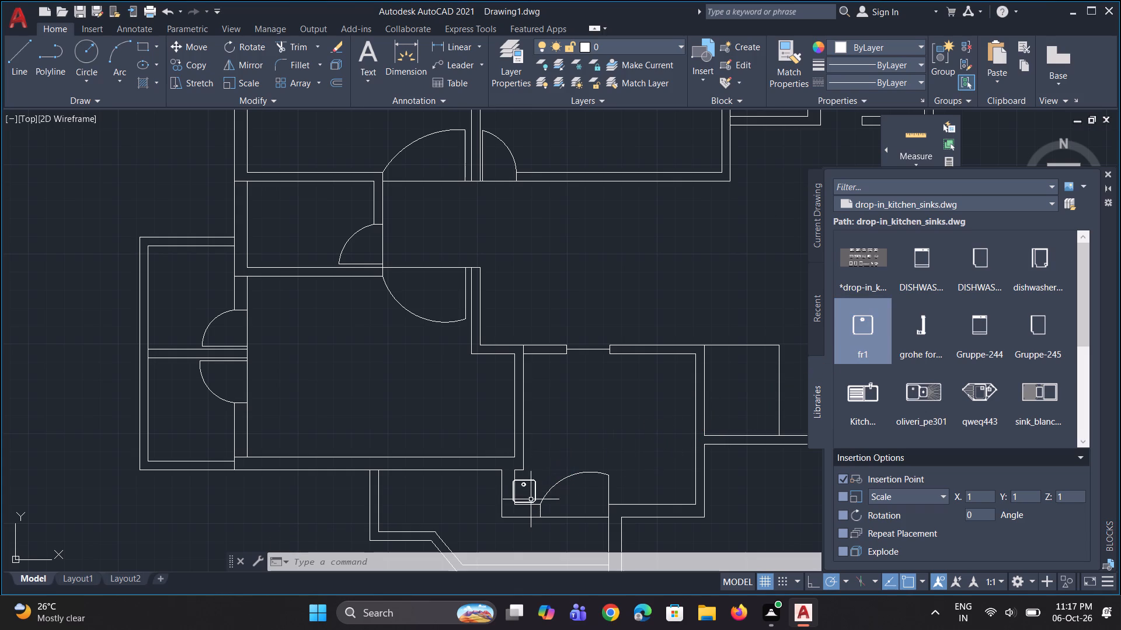
# Insert the dishwasher_smegsta945s block from the same library at the inner northwest corner of the southern room.
pyautogui.scroll(2, 528, 490)
pyautogui.scroll(-1, 538, 466)
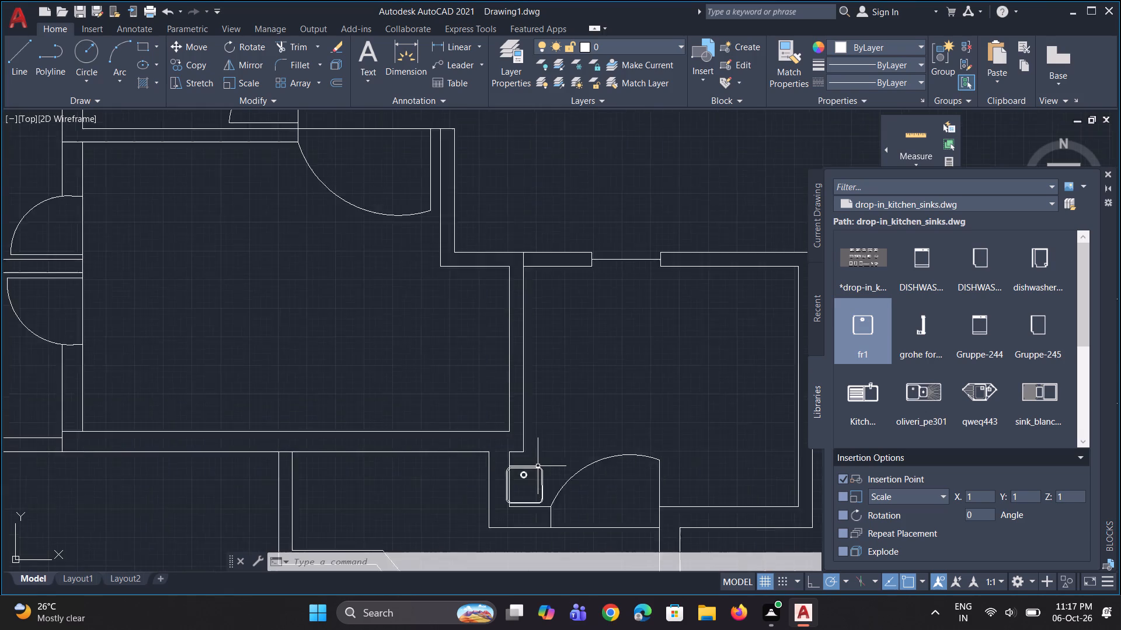
pyautogui.scroll(-1, 538, 466)
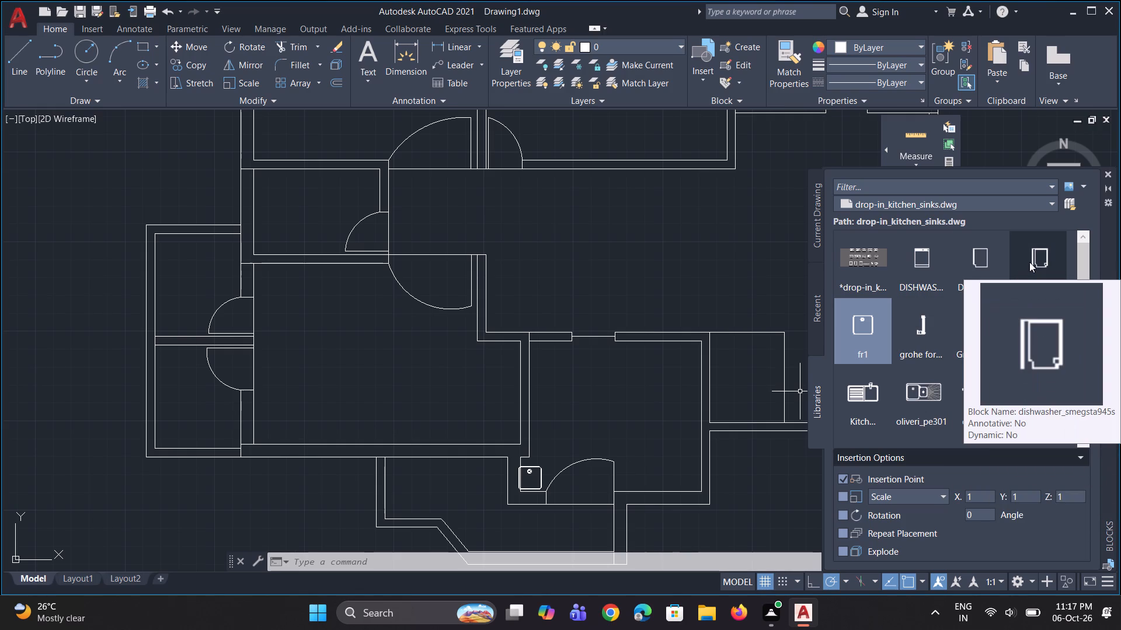
pyautogui.moveTo(1033, 257); pyautogui.dragTo(710, 362)
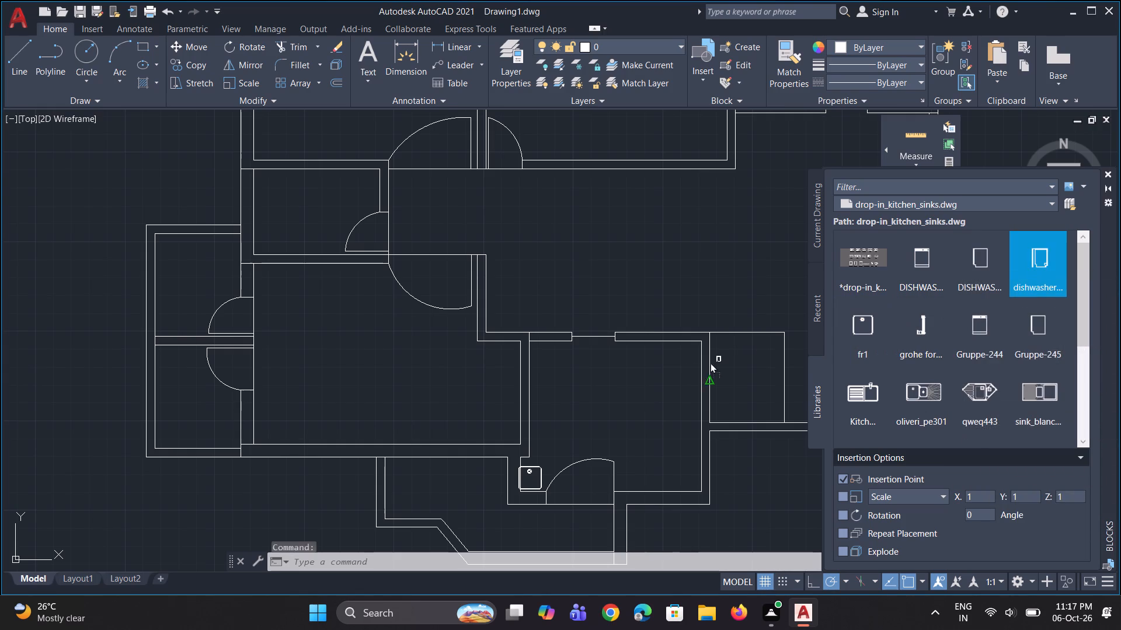
pyautogui.moveTo(710, 362); pyautogui.dragTo(529, 360)
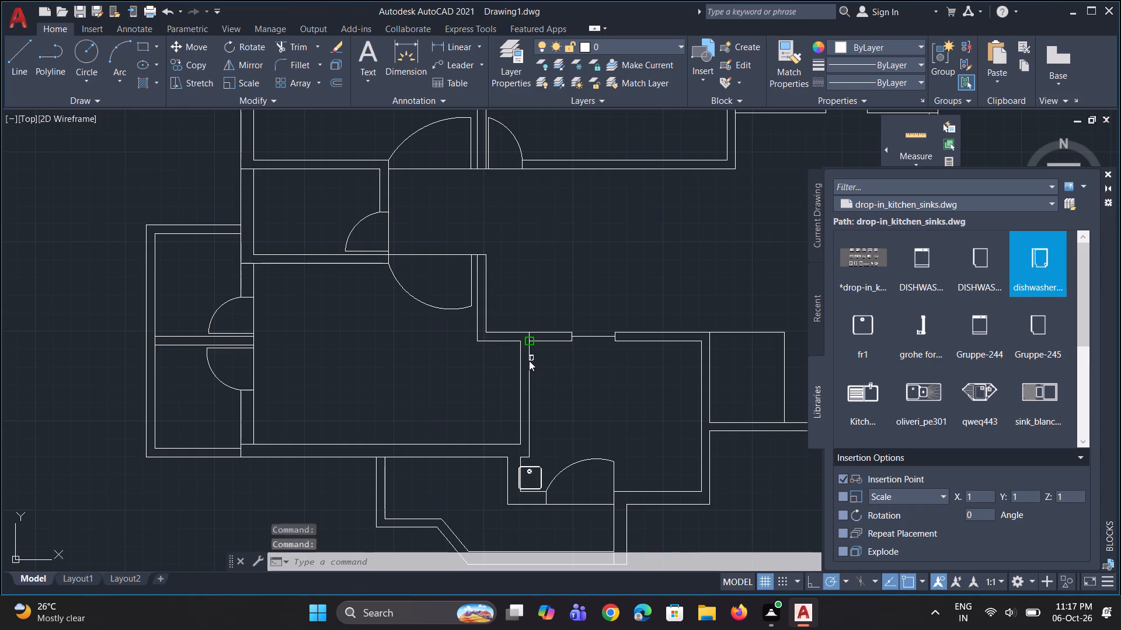
# Move the dishwasher block from the room's inner northwest corner a short distance south along the west wall.
pyautogui.scroll(2, 535, 335)
pyautogui.click(526, 341)
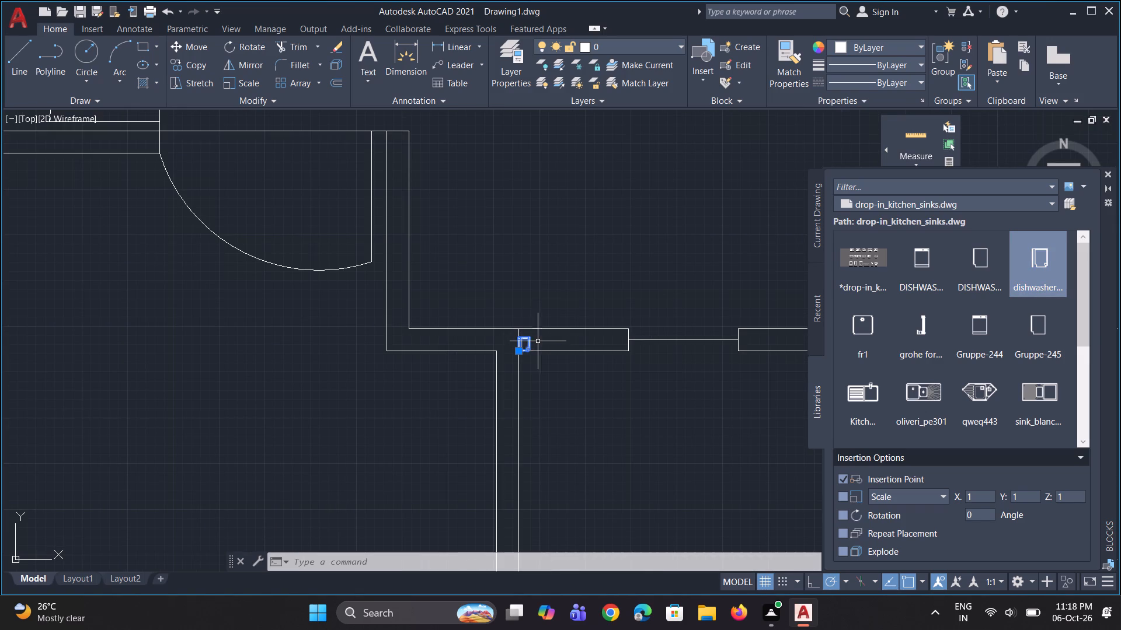
pyautogui.write('m')
pyautogui.press('space')
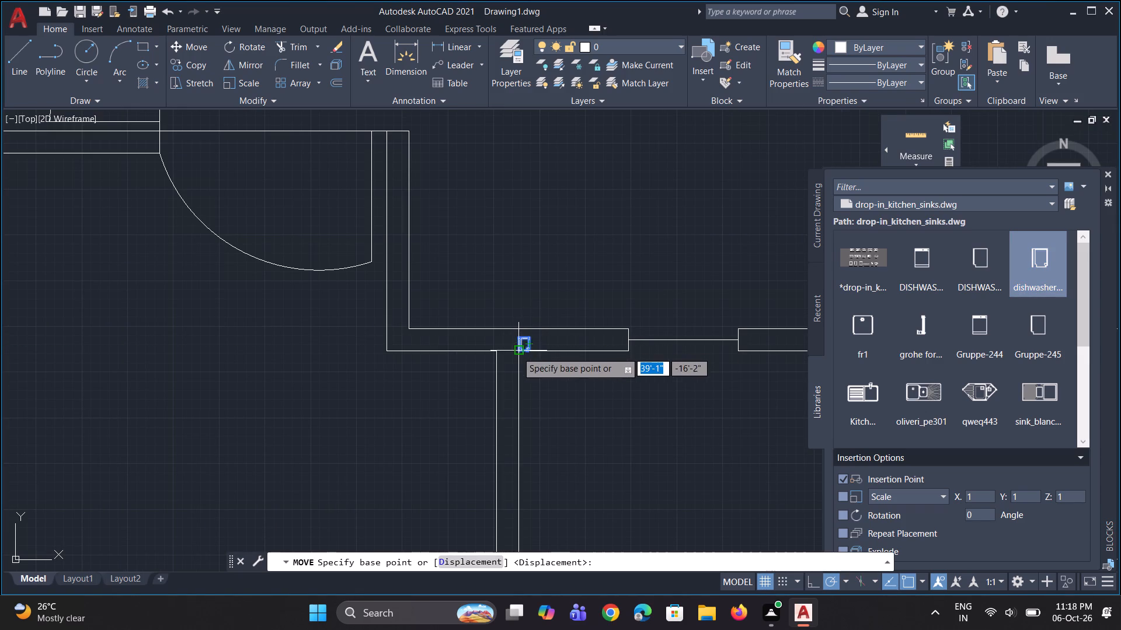
pyautogui.click(517, 352)
pyautogui.click(516, 406)
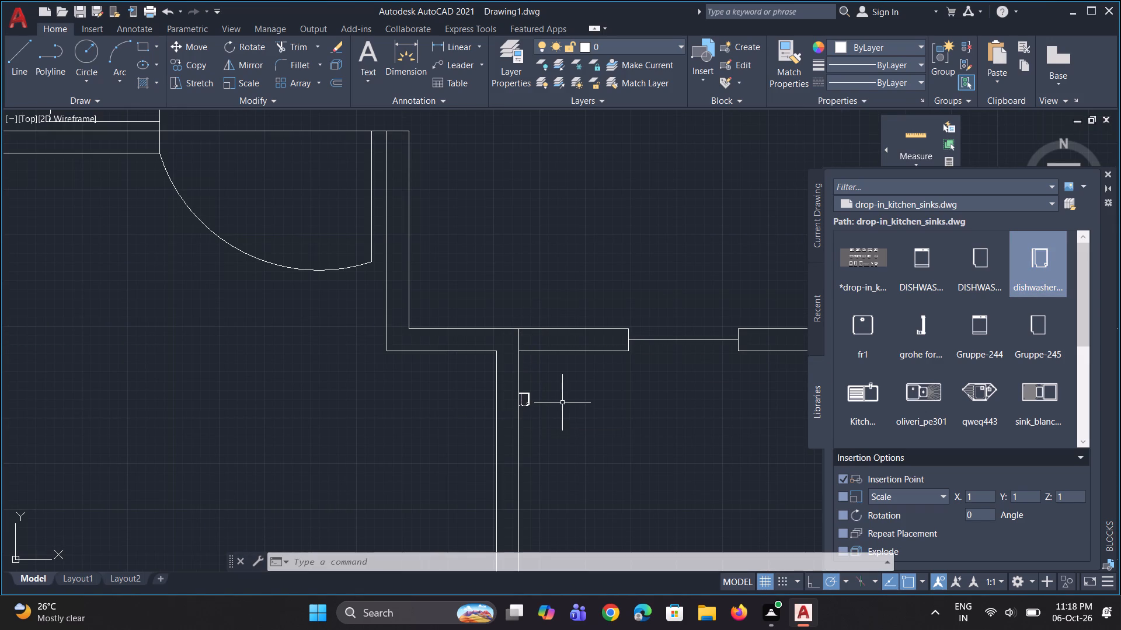
# Scale up the tiny dishwasher block freehand from its northeast corner until it reads as a large kitchen fixture.
pyautogui.write('sc')
pyautogui.press('space')
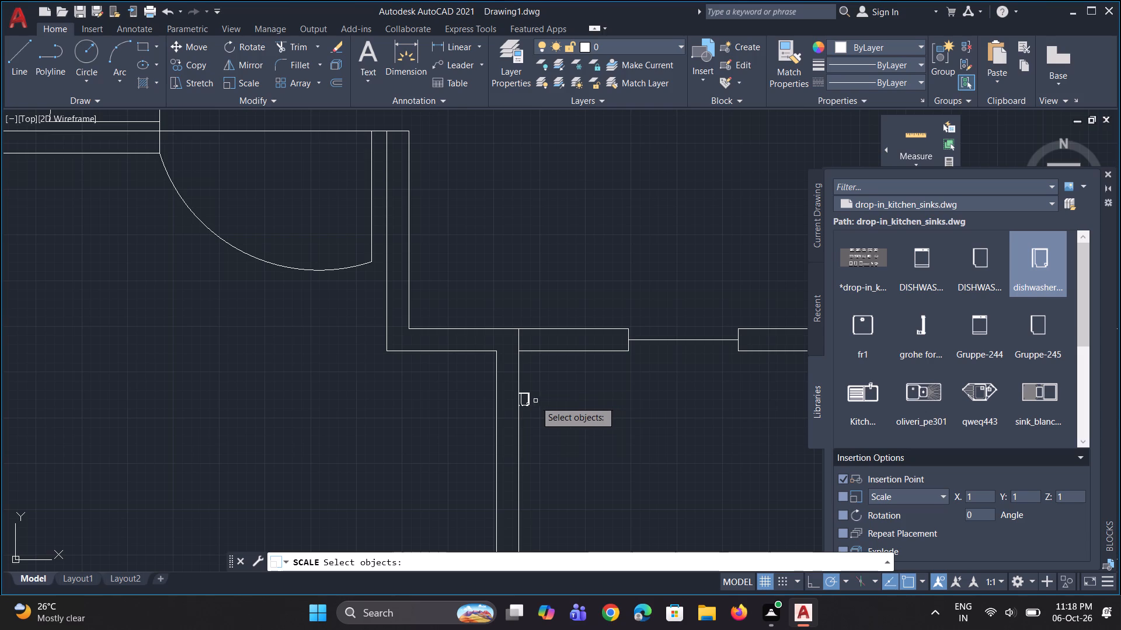
pyautogui.click(529, 400)
pyautogui.press('space')
pyautogui.click(530, 393)
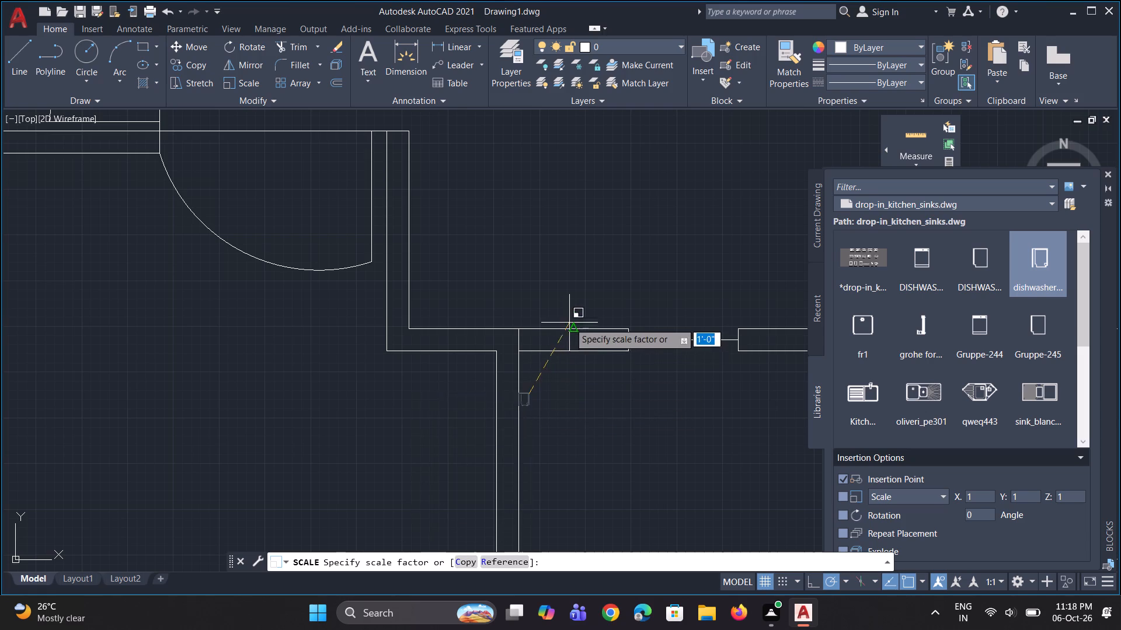
pyautogui.click(572, 304)
# Move the enlarged dishwasher block east across the wall into the southern room, below its inner northwest corner.
pyautogui.scroll(-2, 492, 371)
pyautogui.click(502, 383)
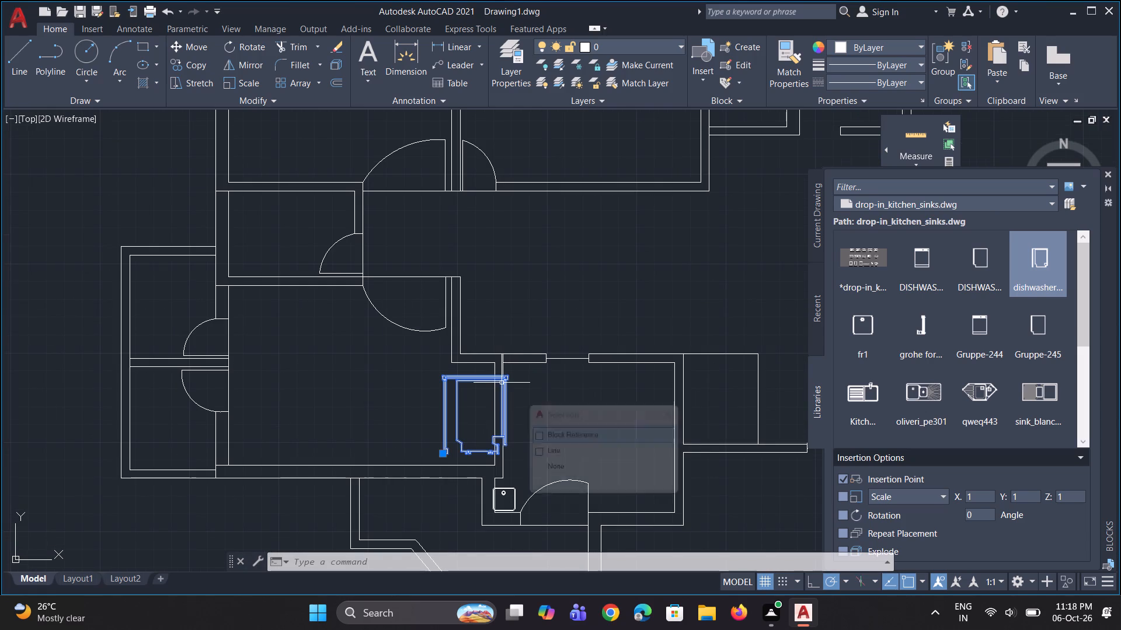
pyautogui.press('m')
pyautogui.press('space')
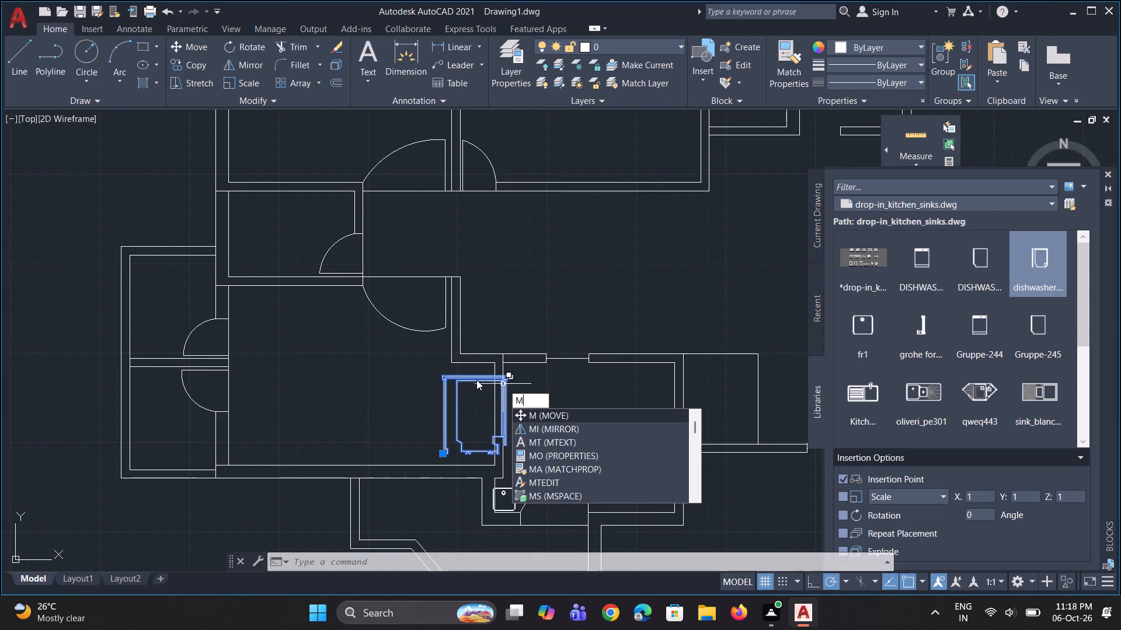
pyautogui.click(549, 416)
pyautogui.click(444, 377)
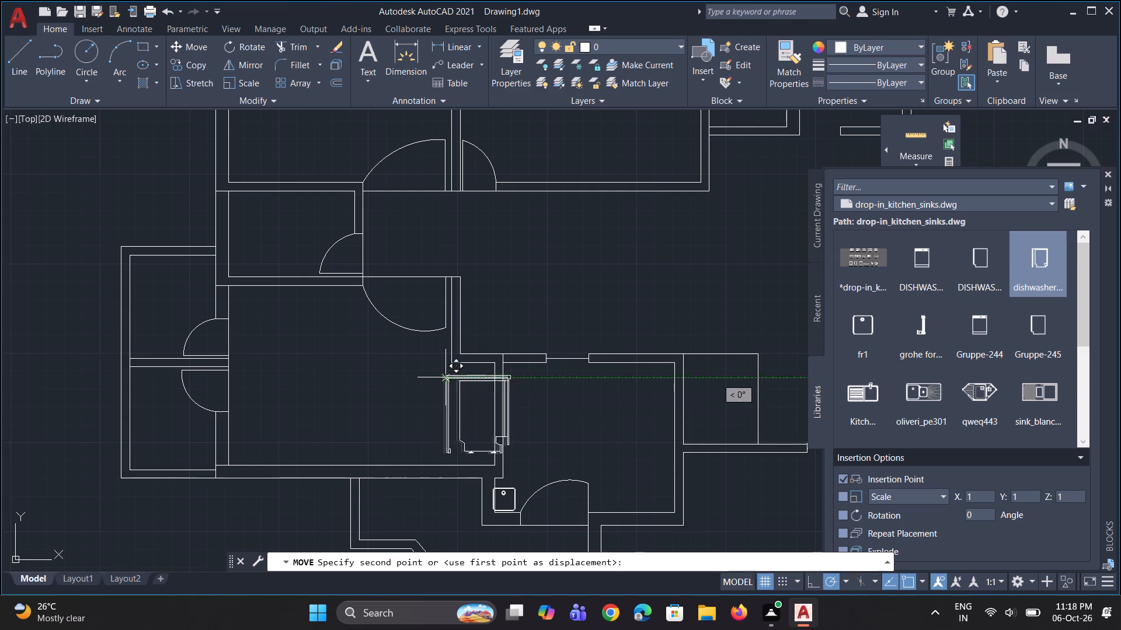
pyautogui.click(506, 370)
# Shift the dishwasher block slightly northwest so it sits closer to the southern room's west wall.
pyautogui.click(514, 378)
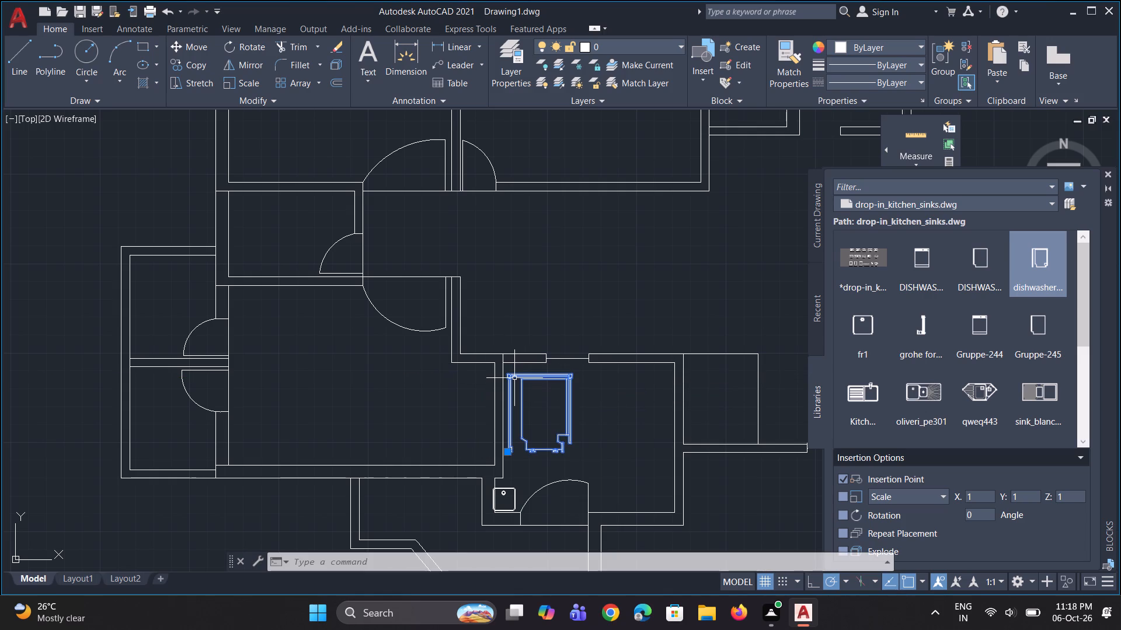
pyautogui.press(',')
pyautogui.press('BackSpace')
pyautogui.write('m')
pyautogui.press('space')
pyautogui.scroll(2, 517, 371)
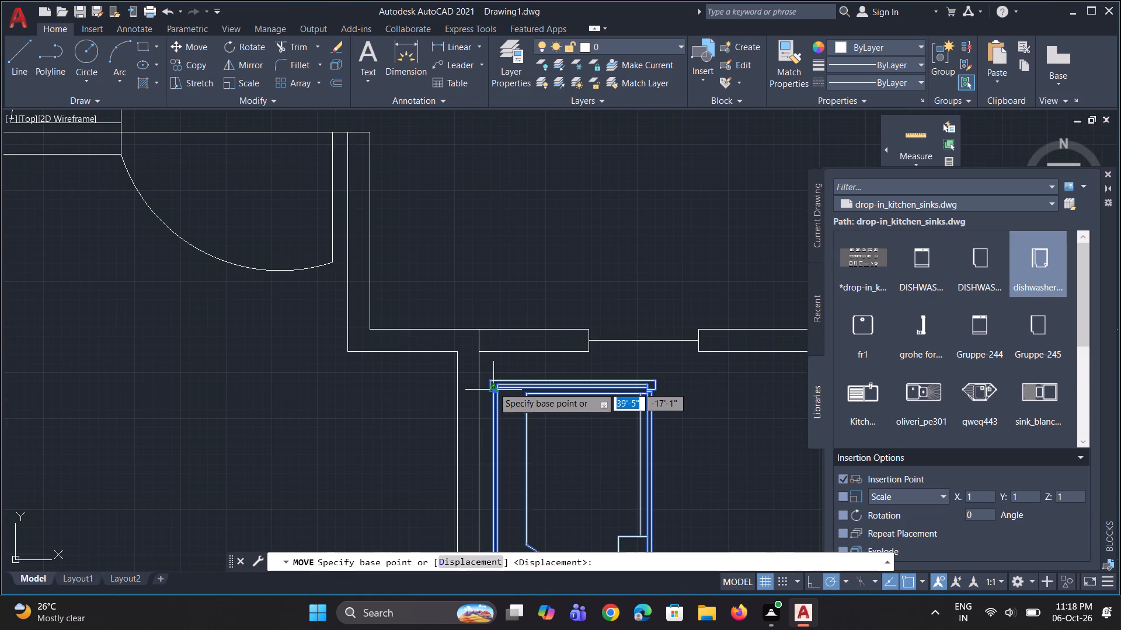
pyautogui.click(493, 387)
pyautogui.click(482, 385)
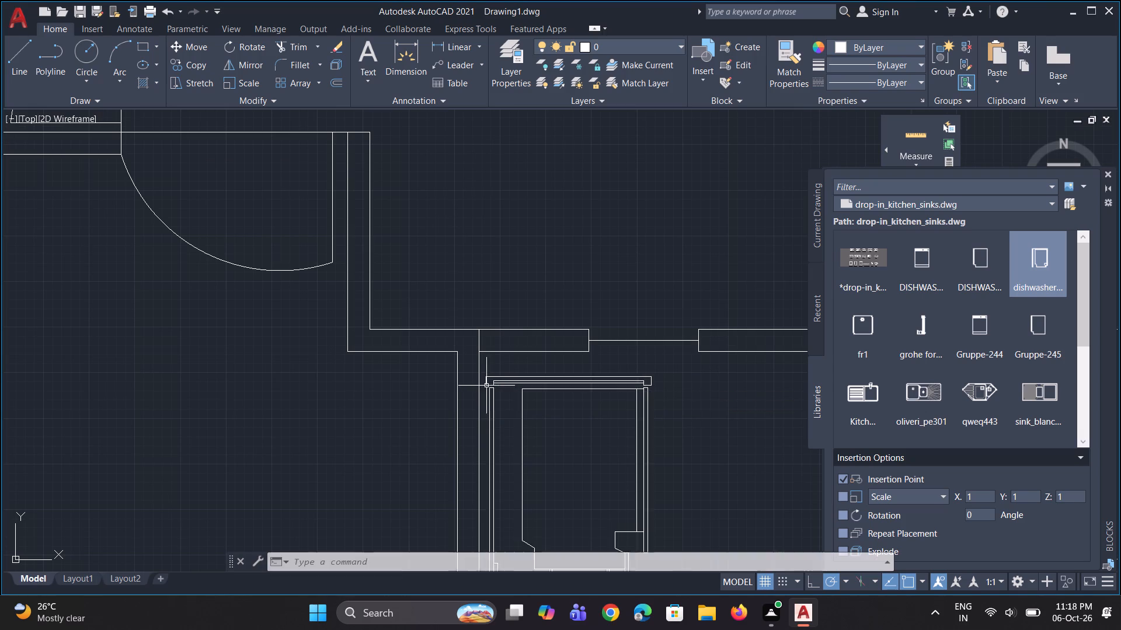
# Move the fr1 sink block about 2 inches east so it clears the west wall line of the recess.
pyautogui.scroll(-3, 479, 346)
pyautogui.scroll(2, 476, 434)
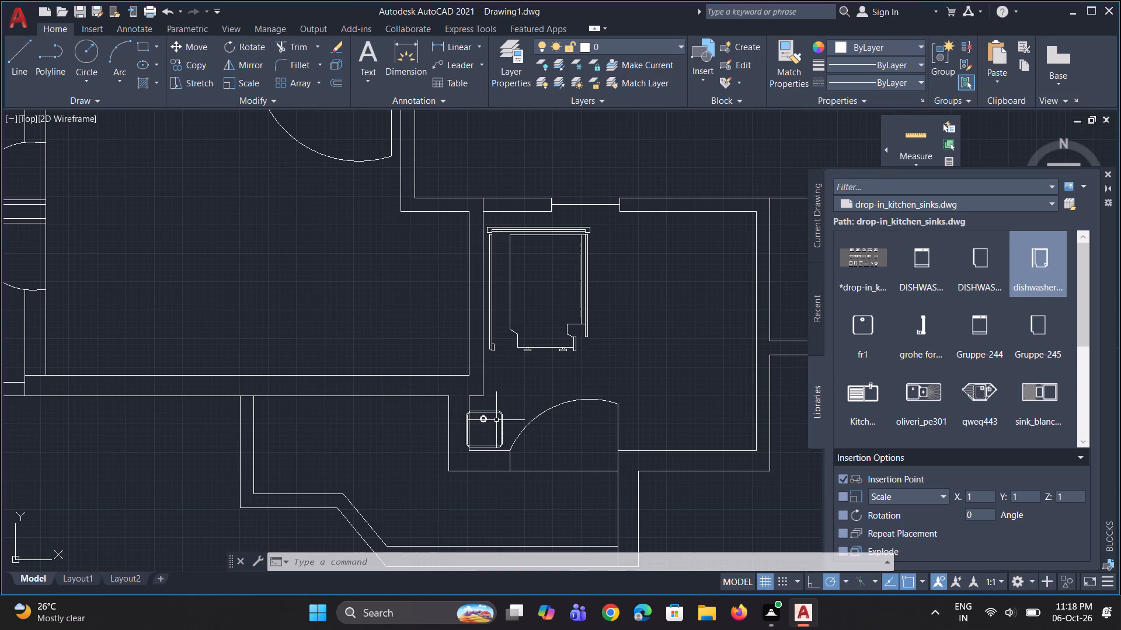
pyautogui.scroll(1, 500, 416)
pyautogui.click(500, 416)
pyautogui.press('m')
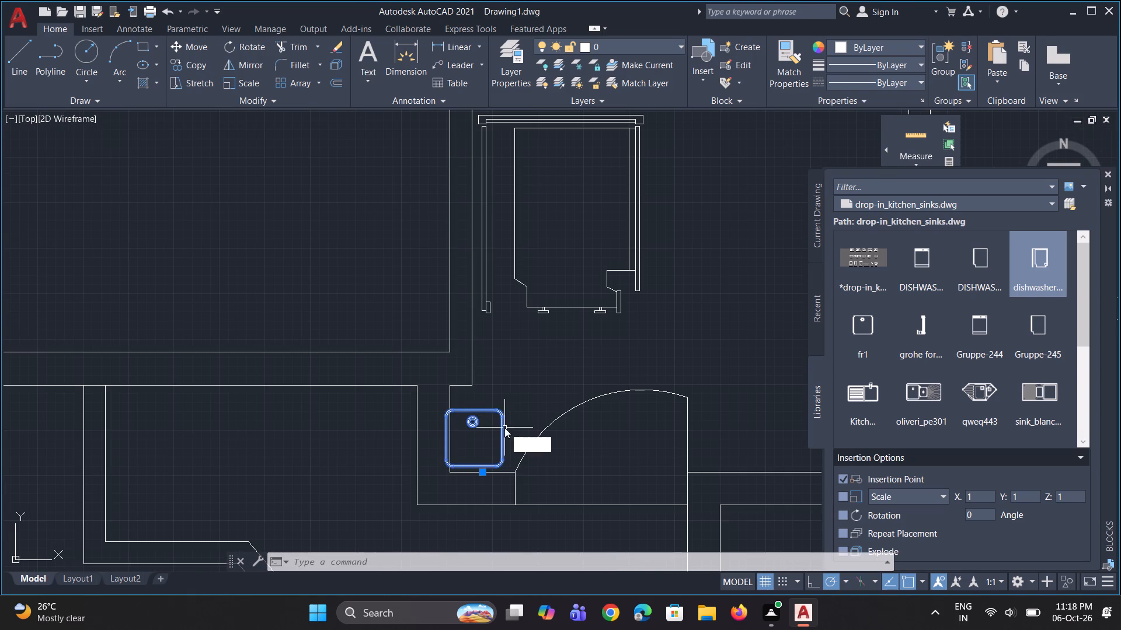
pyautogui.press('space')
pyautogui.click(446, 455)
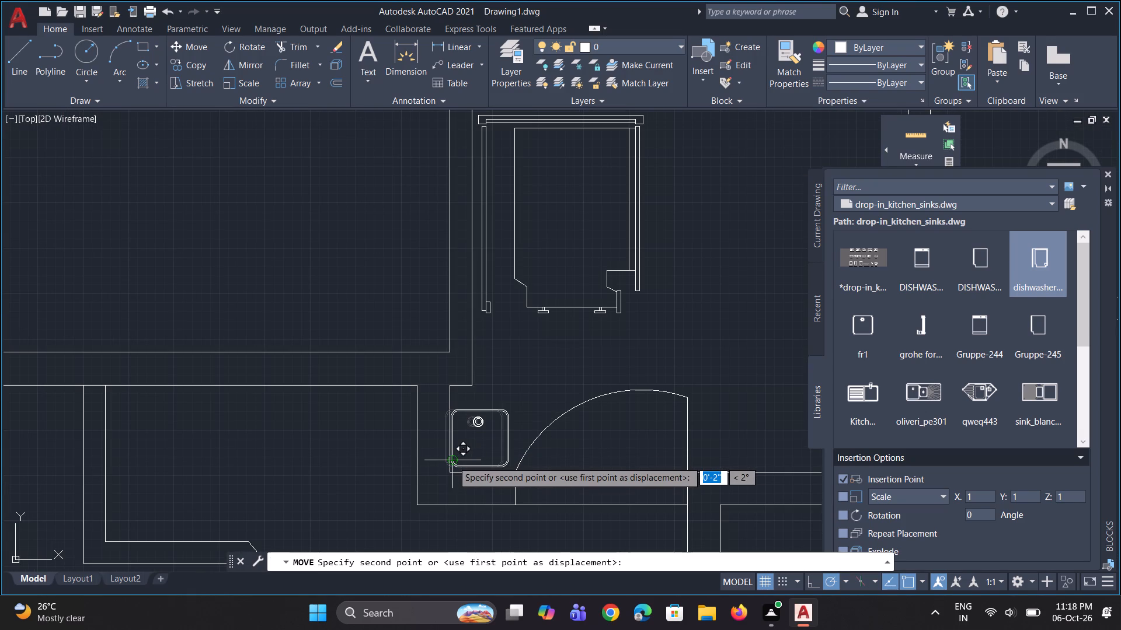
pyautogui.click(452, 461)
# Draw a stepped counter outline from the north opening's east jamb to the south wall, its long side about 4'-8" parallel to the east wall.
pyautogui.scroll(-4, 468, 419)
pyautogui.scroll(1, 508, 421)
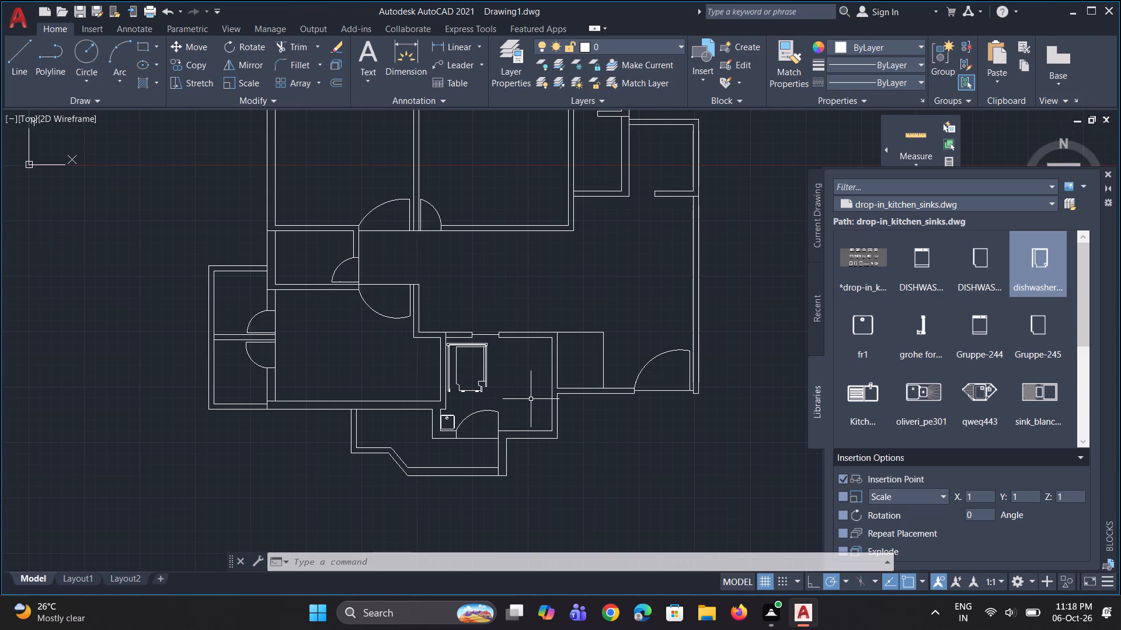
pyautogui.press('l')
pyautogui.press('space')
pyautogui.click(499, 343)
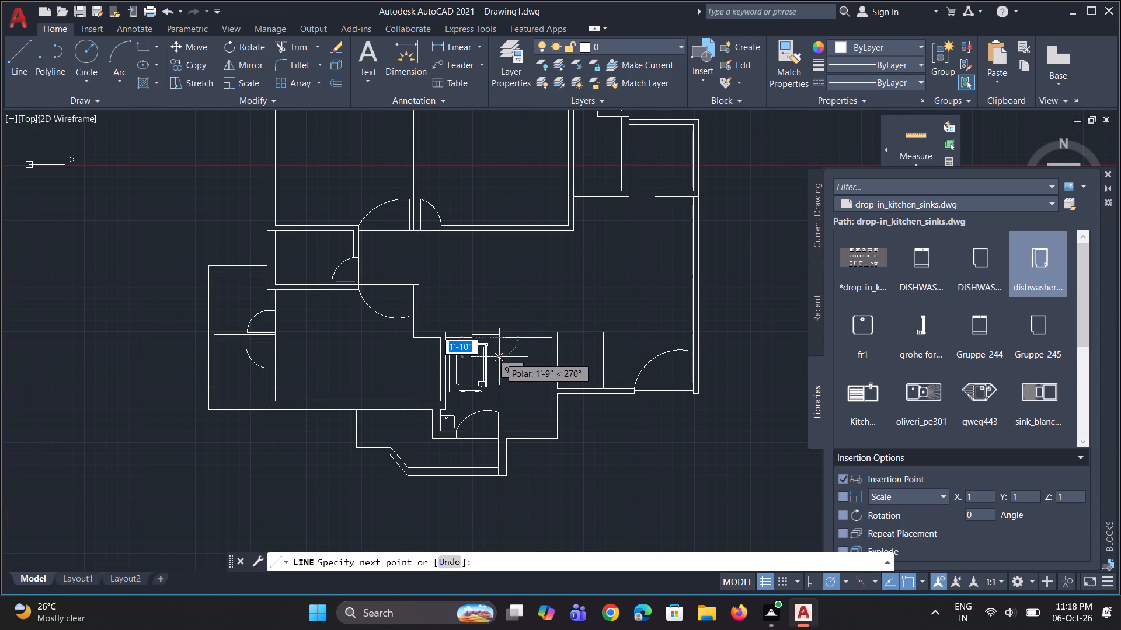
pyautogui.click(499, 361)
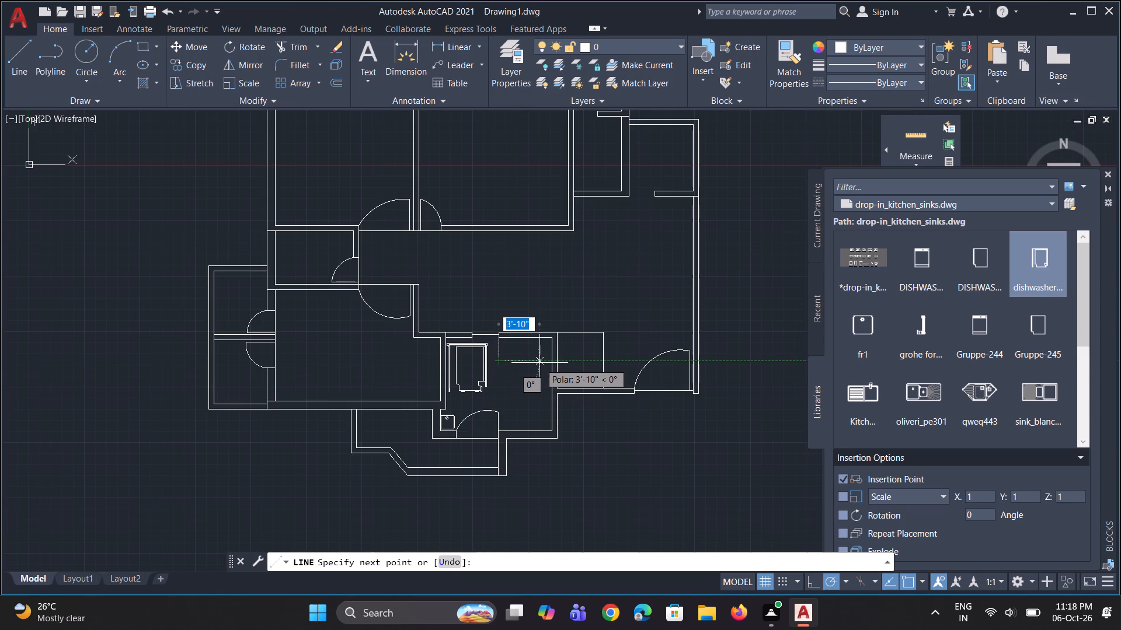
pyautogui.click(534, 363)
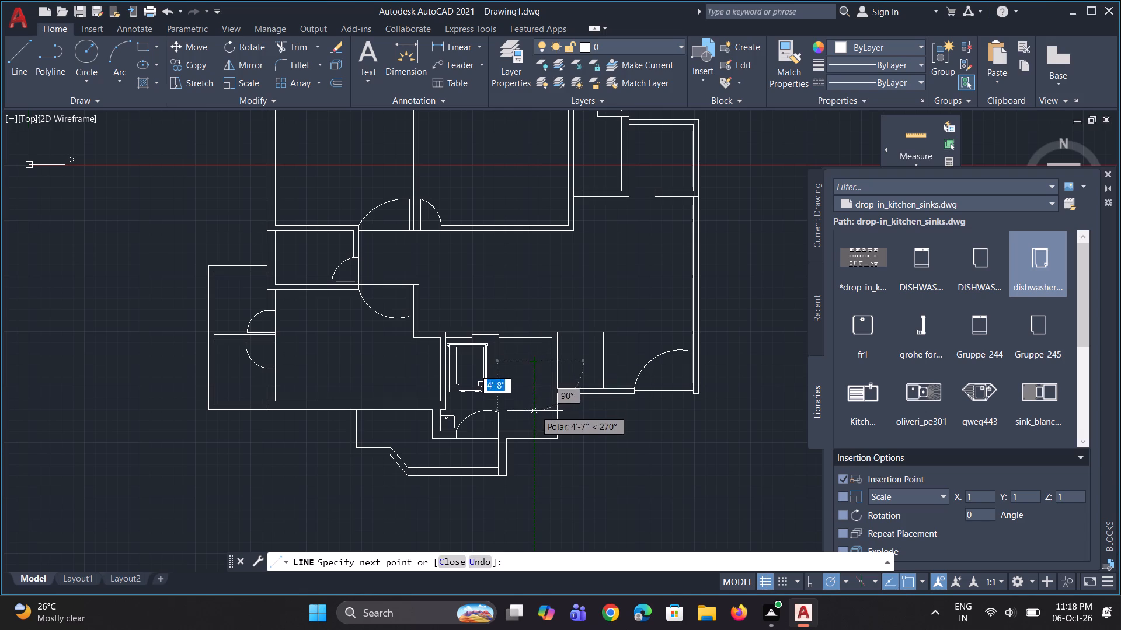
pyautogui.click(535, 411)
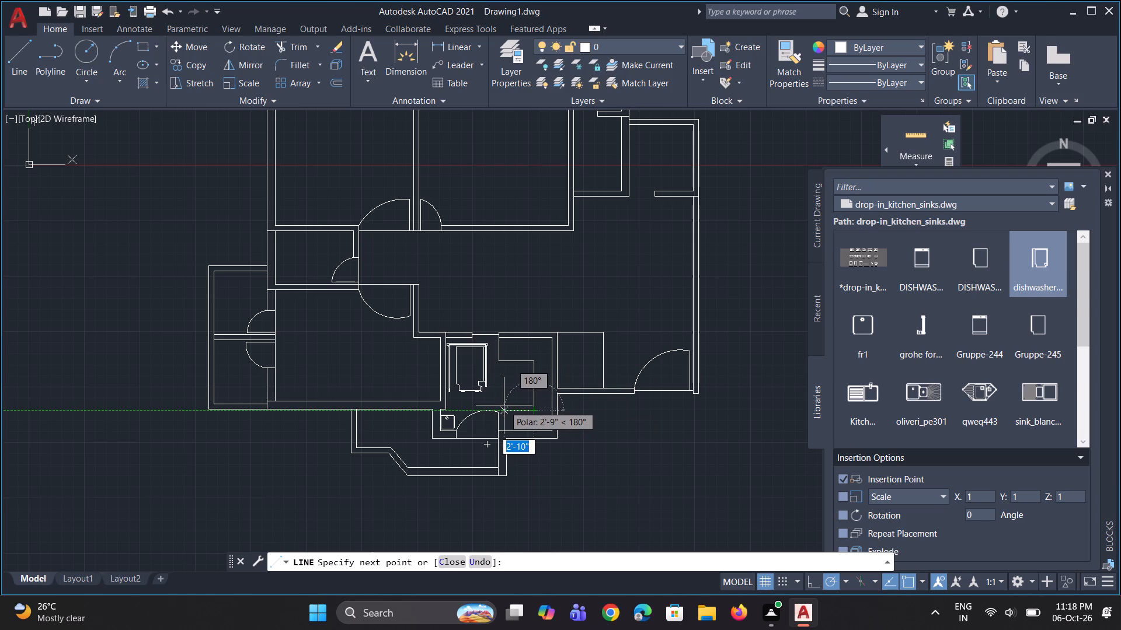
pyautogui.click(504, 405)
pyautogui.scroll(2, 504, 425)
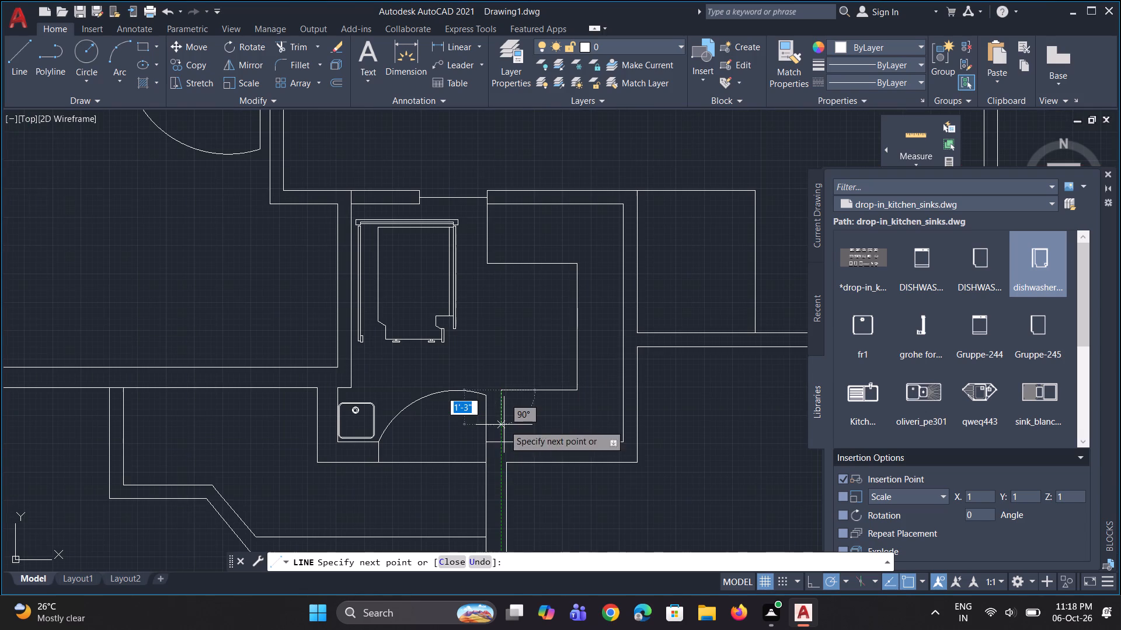
pyautogui.click(502, 441)
pyautogui.press('space')
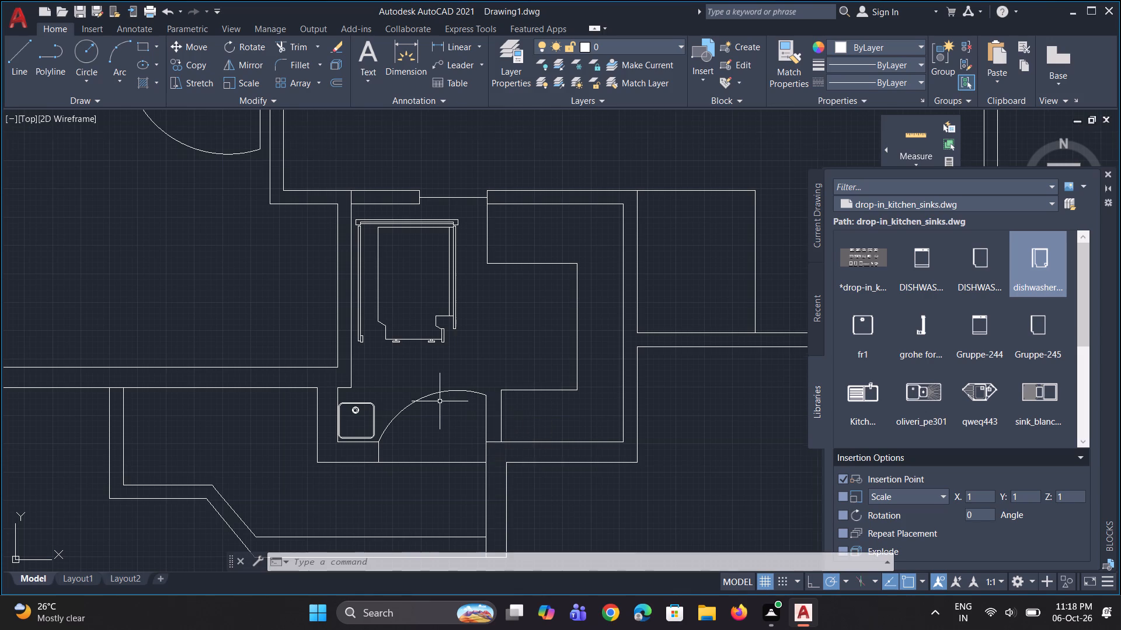
# Draw an upright rectangle about 11" wide and 2'-2" long on the counter between its front edge and the east wall.
pyautogui.scroll(-2, 440, 401)
pyautogui.scroll(2, 454, 398)
pyautogui.scroll(1, 503, 387)
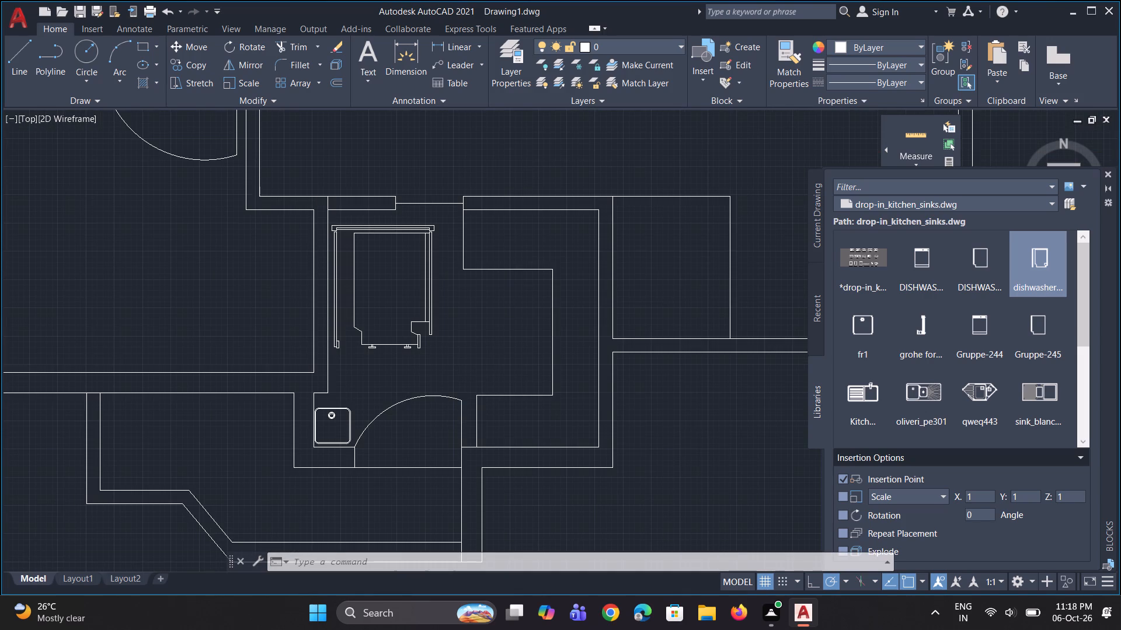
pyautogui.write('rec')
pyautogui.press('space')
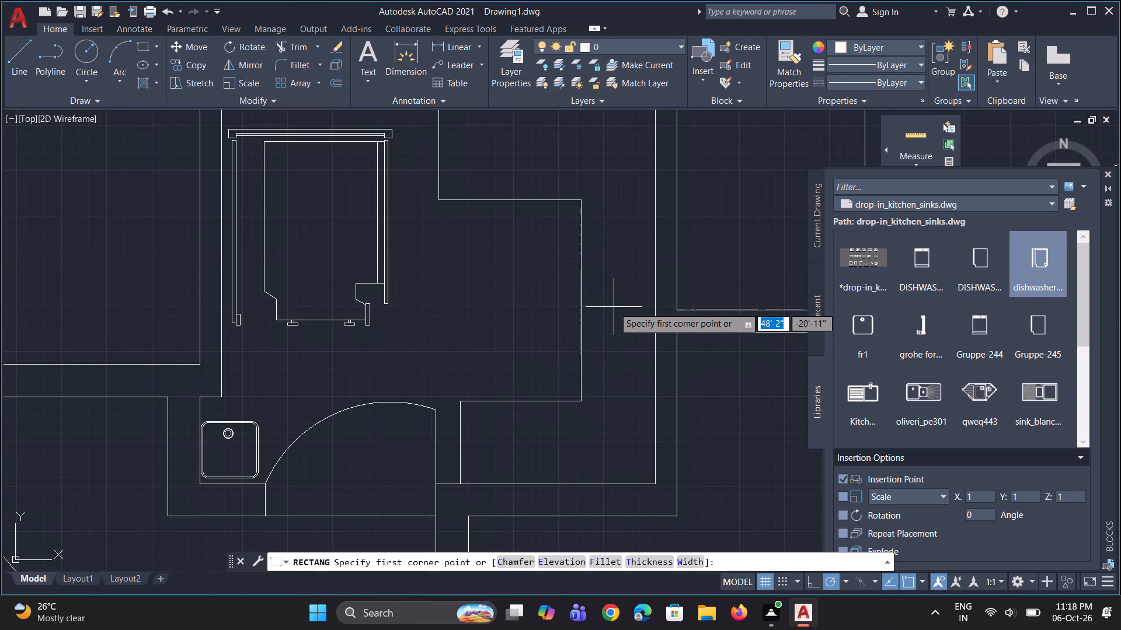
pyautogui.moveTo(594, 245); pyautogui.dragTo(593, 250)
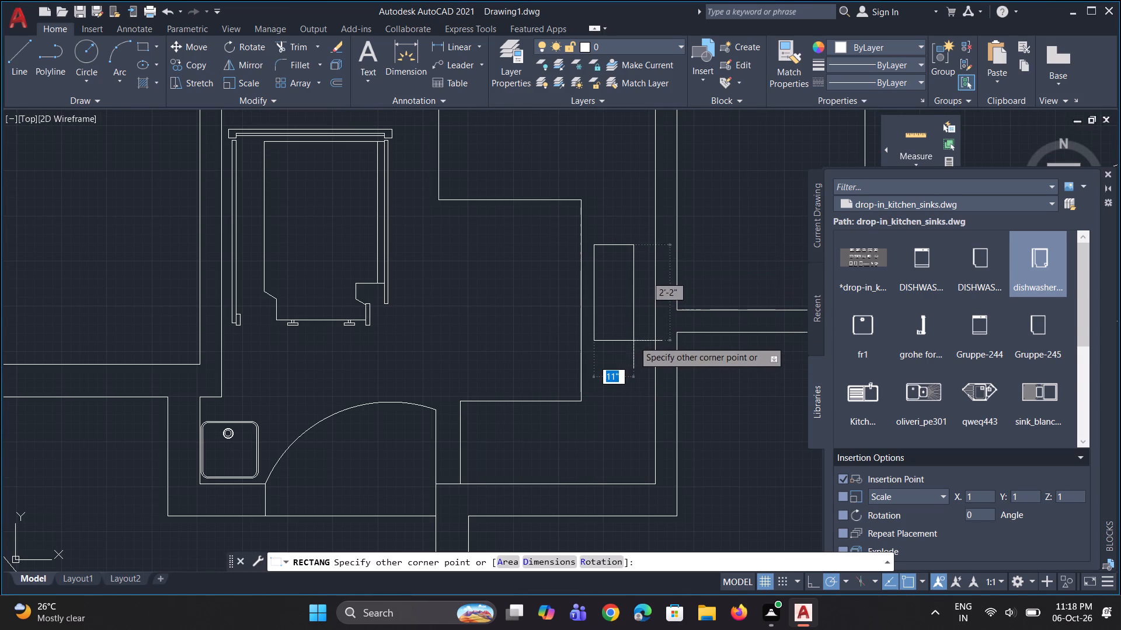
pyautogui.click(634, 341)
# Draw a small circle centred across the counter rectangle near its north end.
pyautogui.press('c')
pyautogui.press('space')
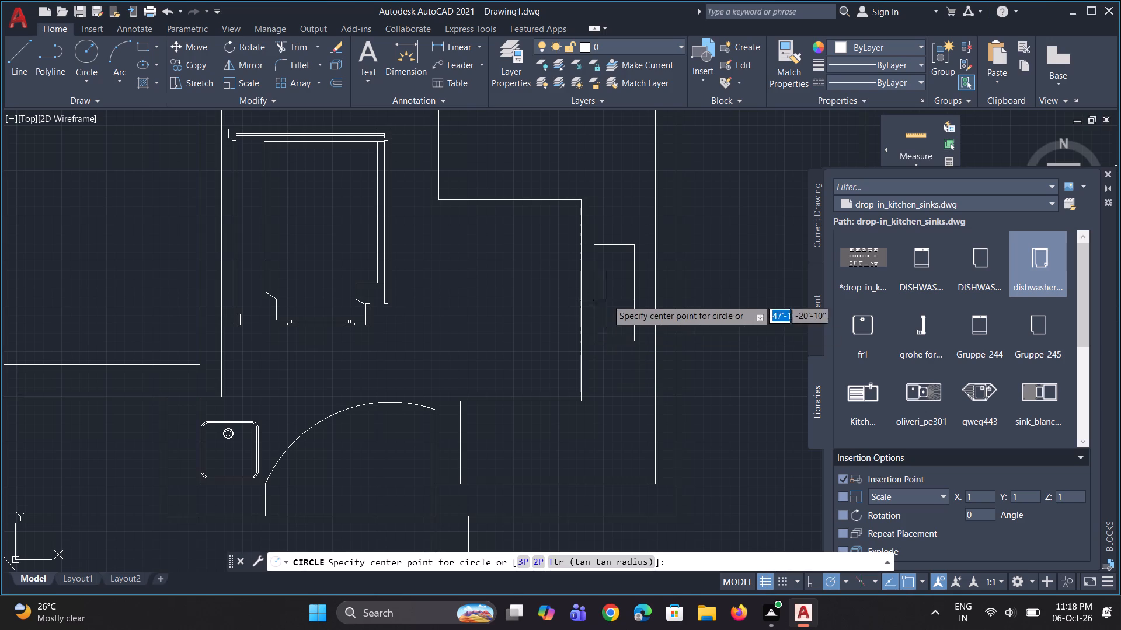
pyautogui.click(613, 265)
pyautogui.click(614, 270)
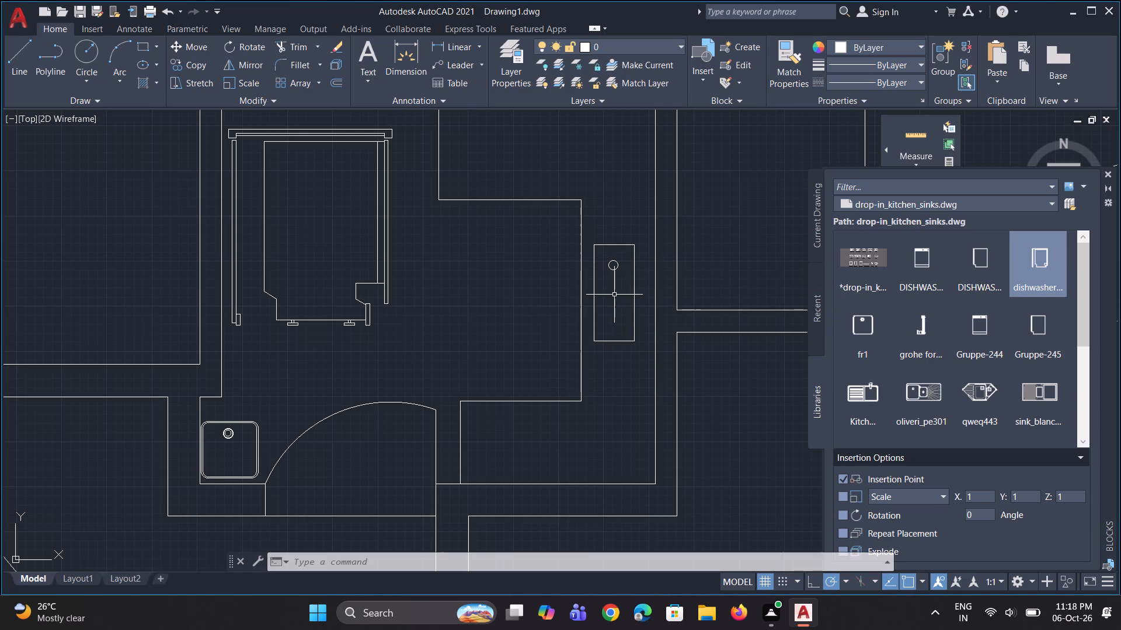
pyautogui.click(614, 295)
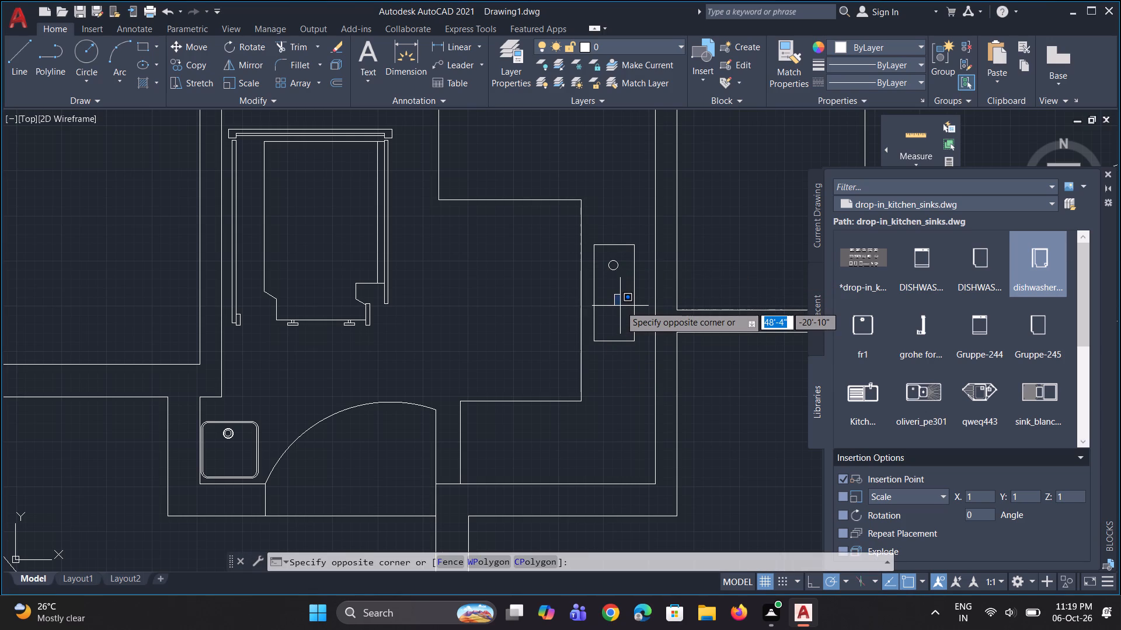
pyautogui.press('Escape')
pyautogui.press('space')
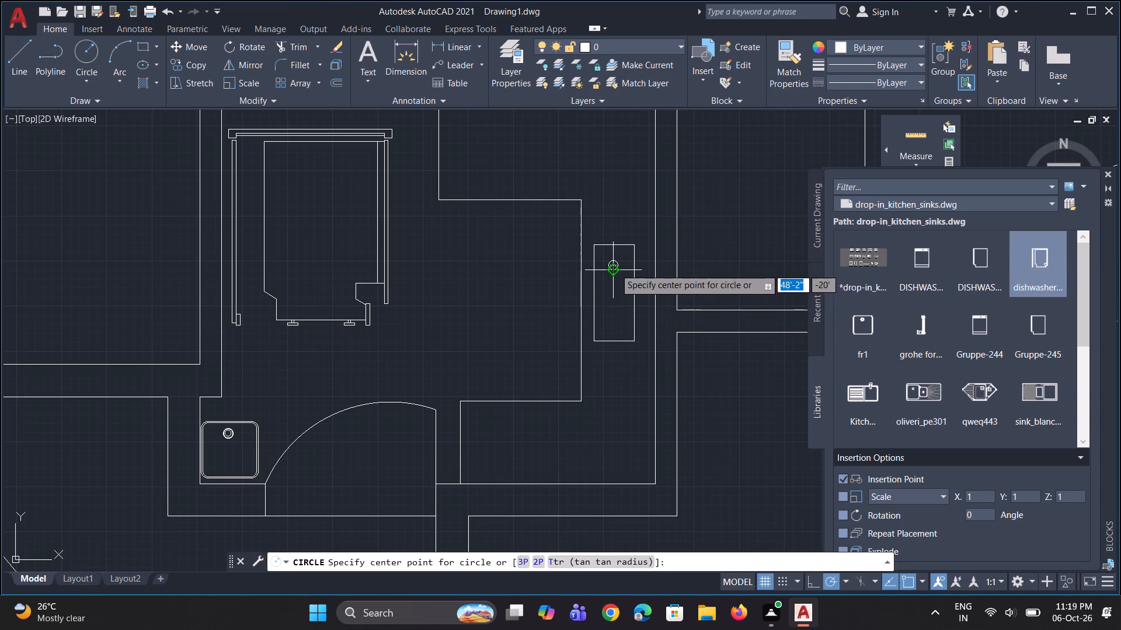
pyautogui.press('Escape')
# Copy the small circle twice southward inside the rectangle, about 7" away and near the south end, to form a row of three burners.
pyautogui.click(613, 270)
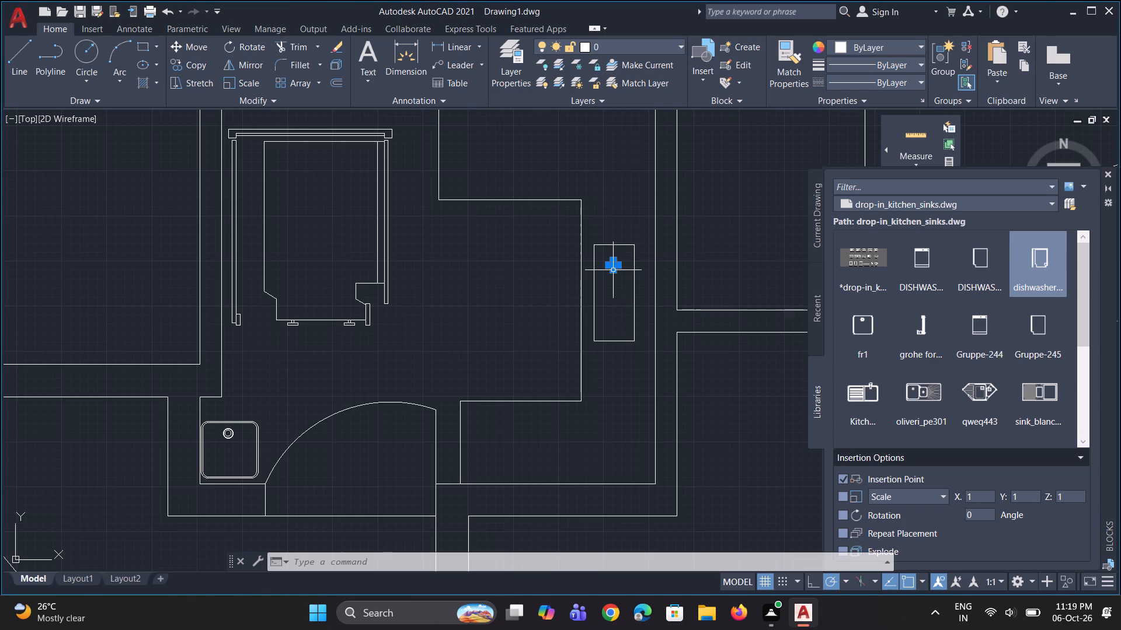
pyautogui.press('c')
pyautogui.press('o')
pyautogui.press('Return')
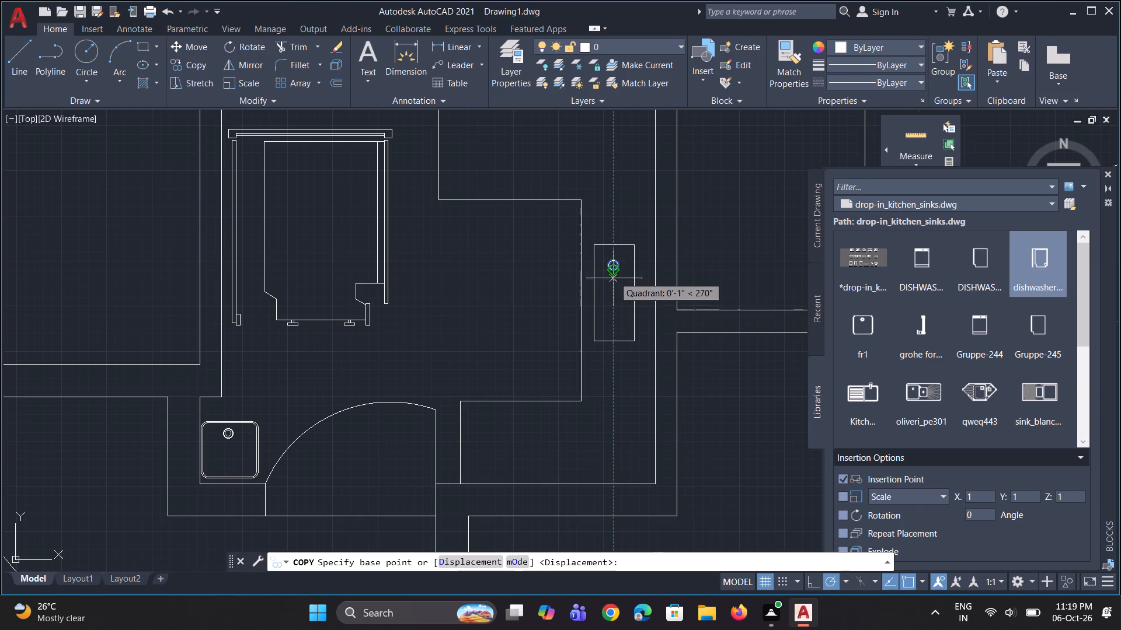
pyautogui.click(612, 272)
pyautogui.click(608, 296)
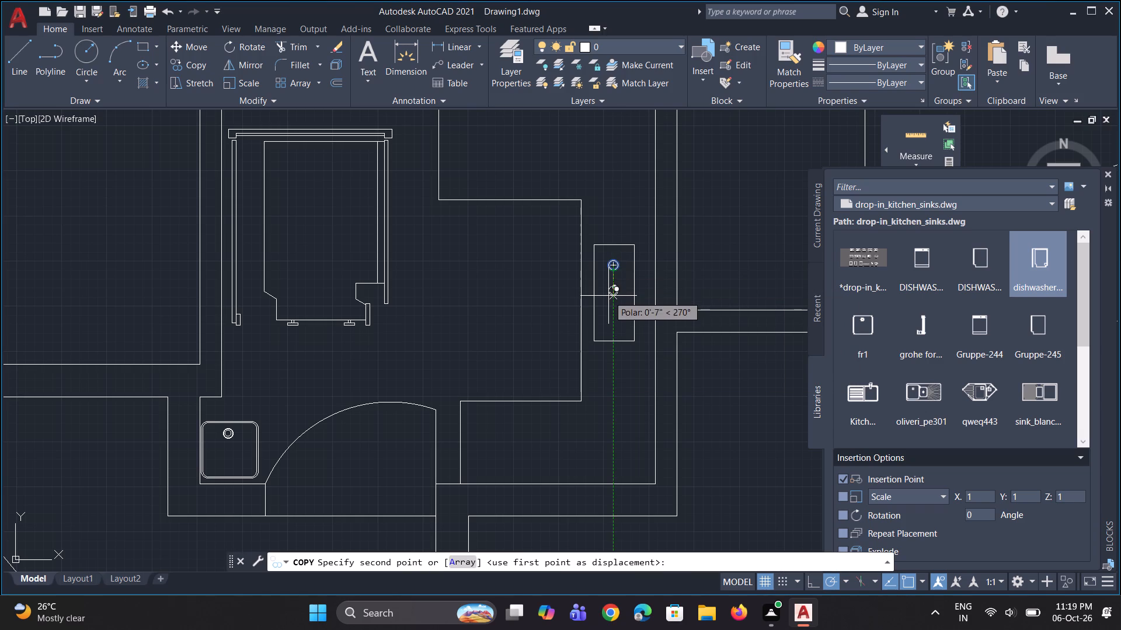
pyautogui.click(612, 327)
pyautogui.scroll(-2, 604, 360)
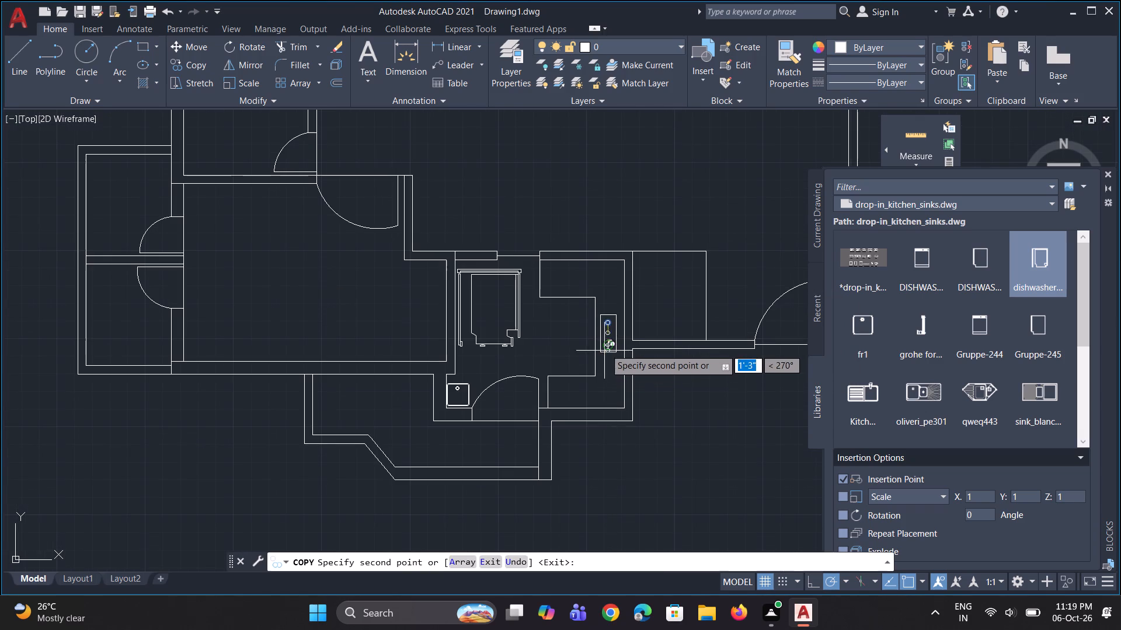
pyautogui.press('Escape')
# Close the block library palette.
pyautogui.scroll(-2, 606, 348)
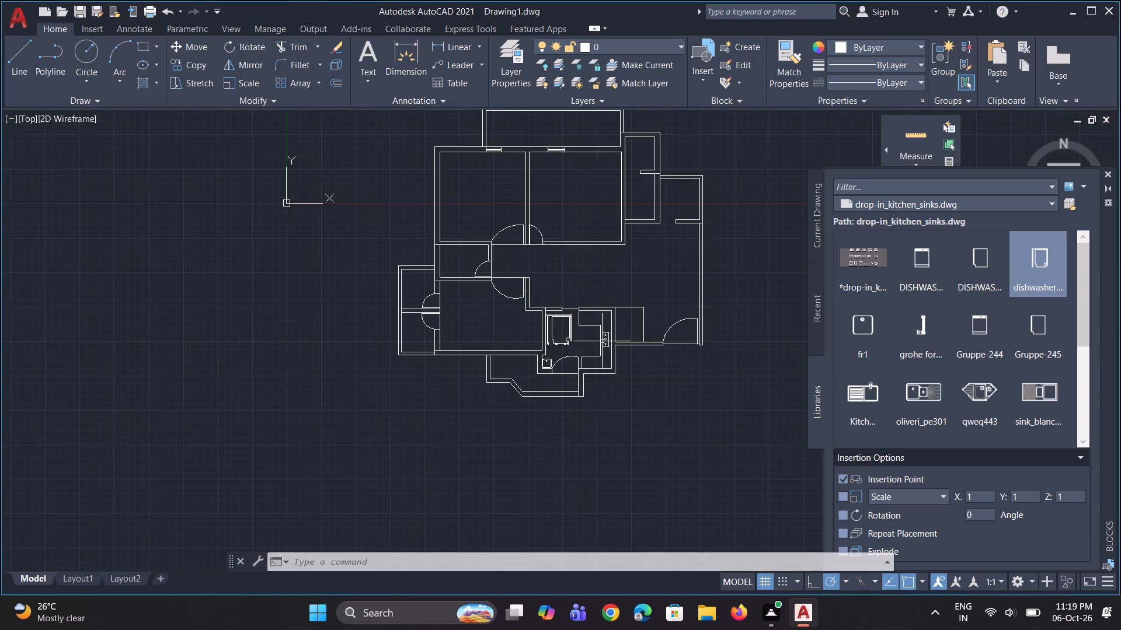
pyautogui.scroll(-1, 576, 346)
pyautogui.scroll(1, 652, 316)
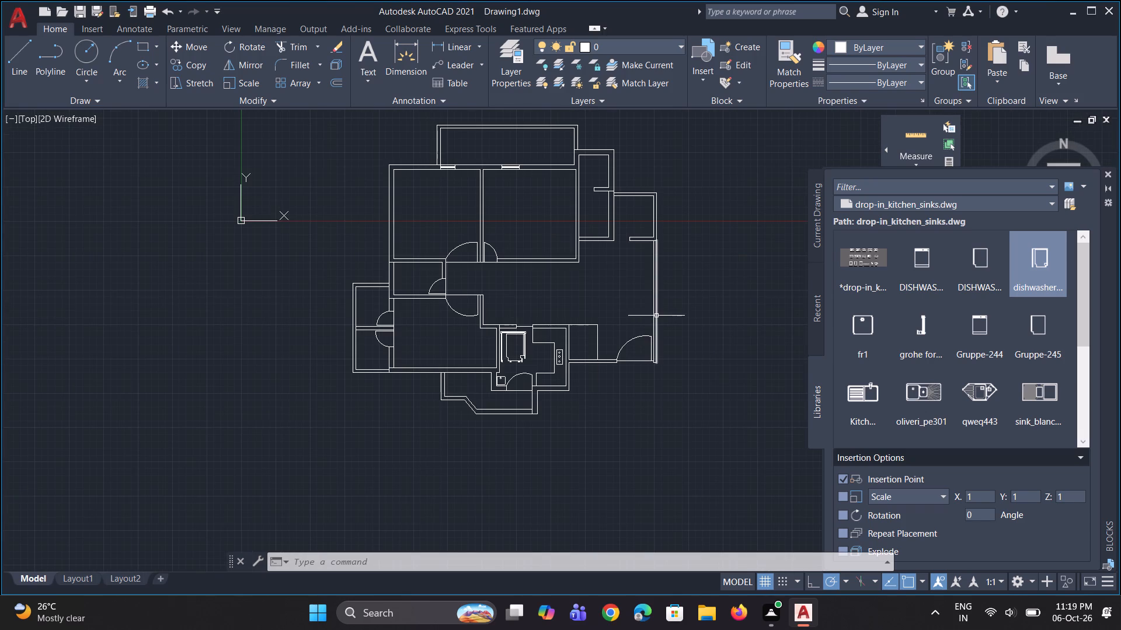
pyautogui.scroll(1, 659, 0)
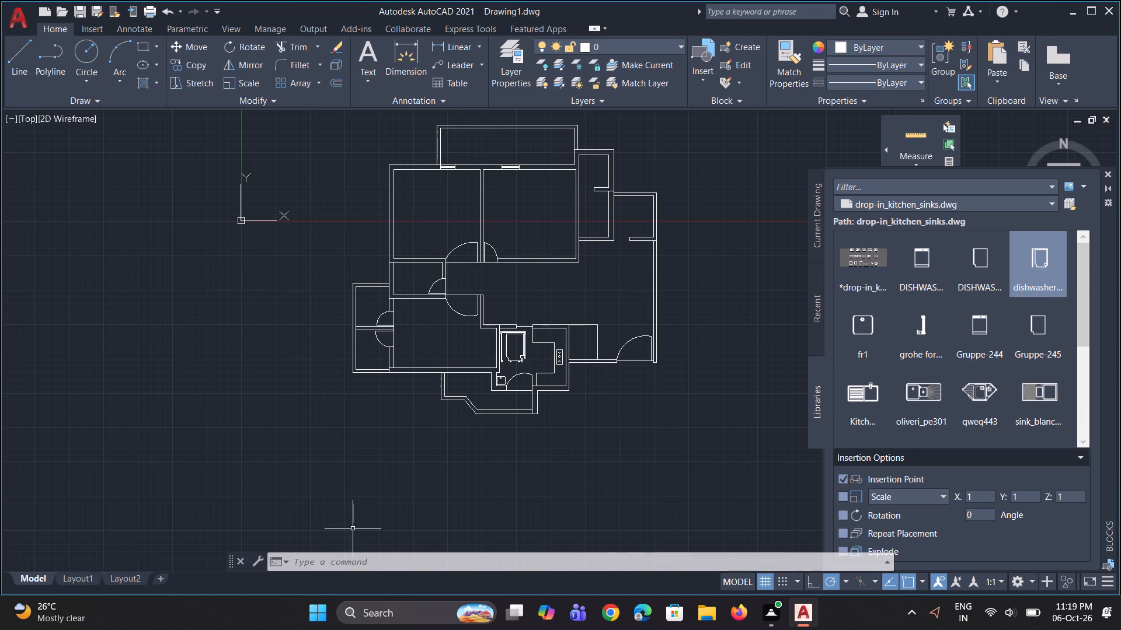
pyautogui.press('Escape')
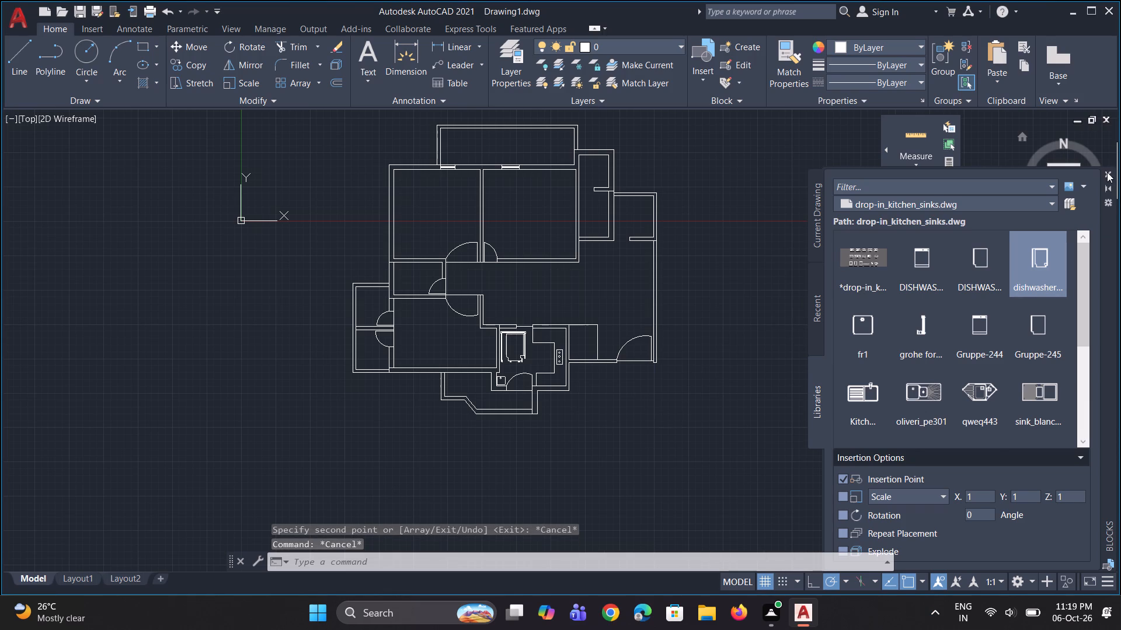
pyautogui.click(1107, 172)
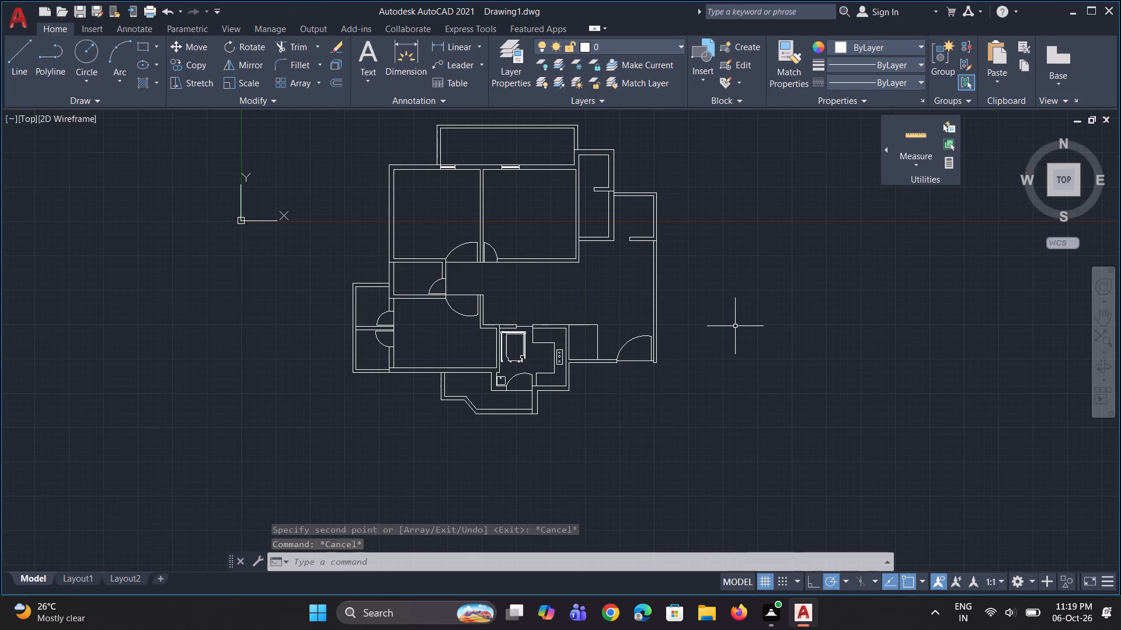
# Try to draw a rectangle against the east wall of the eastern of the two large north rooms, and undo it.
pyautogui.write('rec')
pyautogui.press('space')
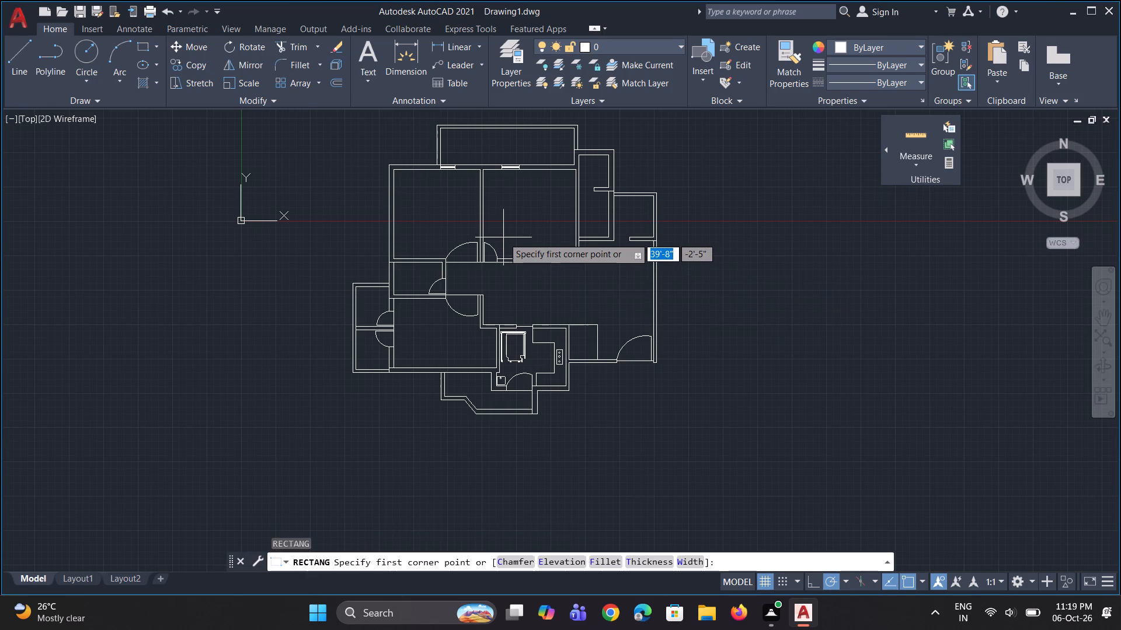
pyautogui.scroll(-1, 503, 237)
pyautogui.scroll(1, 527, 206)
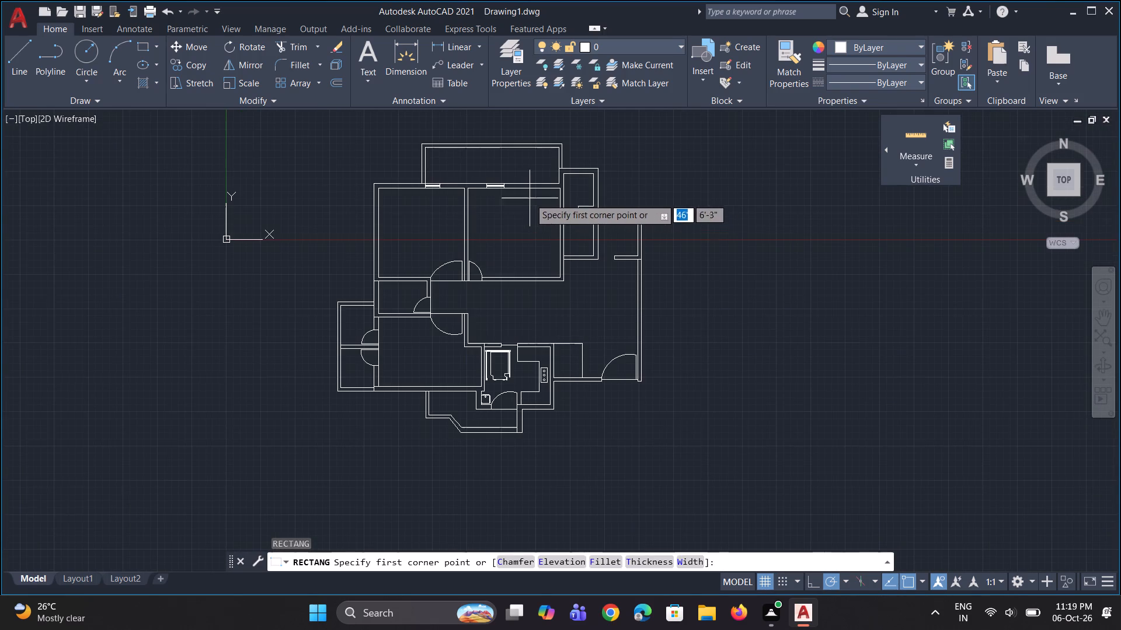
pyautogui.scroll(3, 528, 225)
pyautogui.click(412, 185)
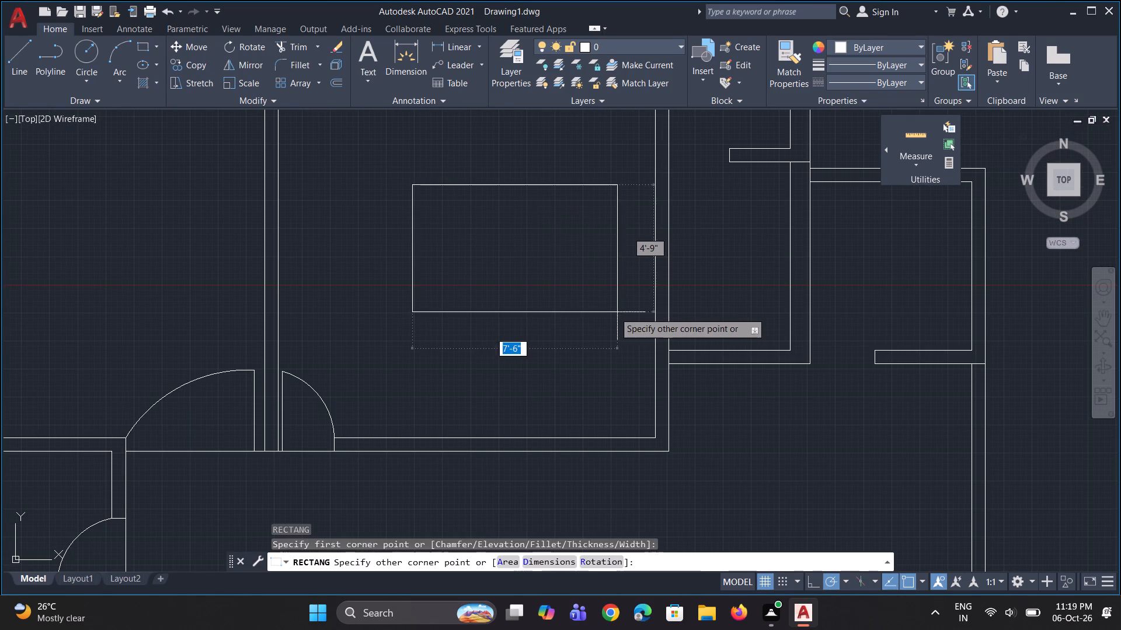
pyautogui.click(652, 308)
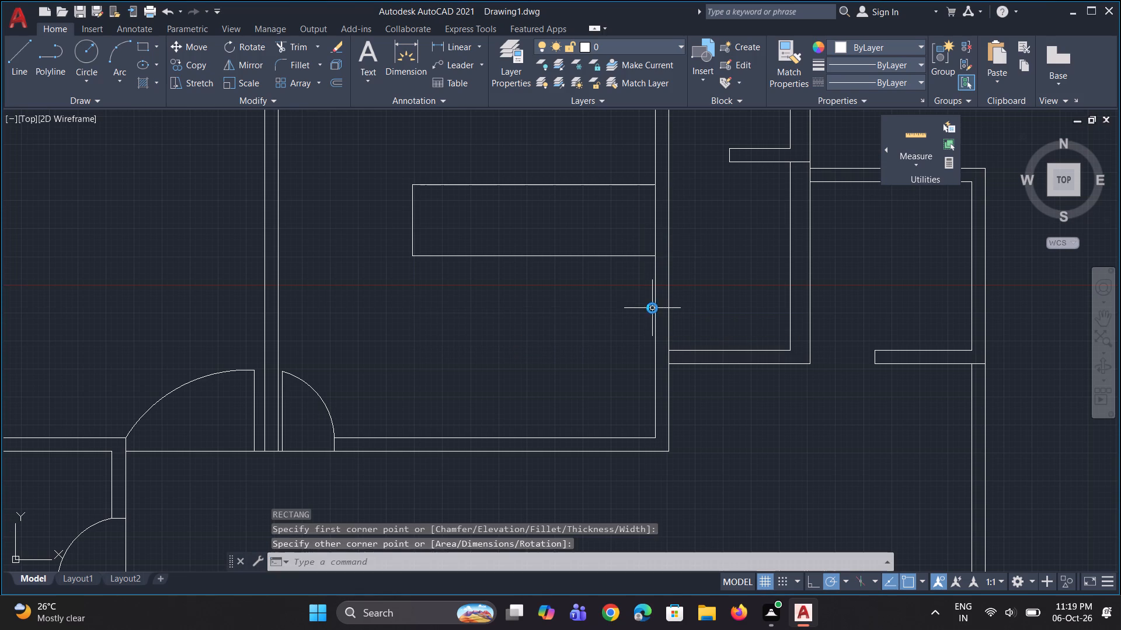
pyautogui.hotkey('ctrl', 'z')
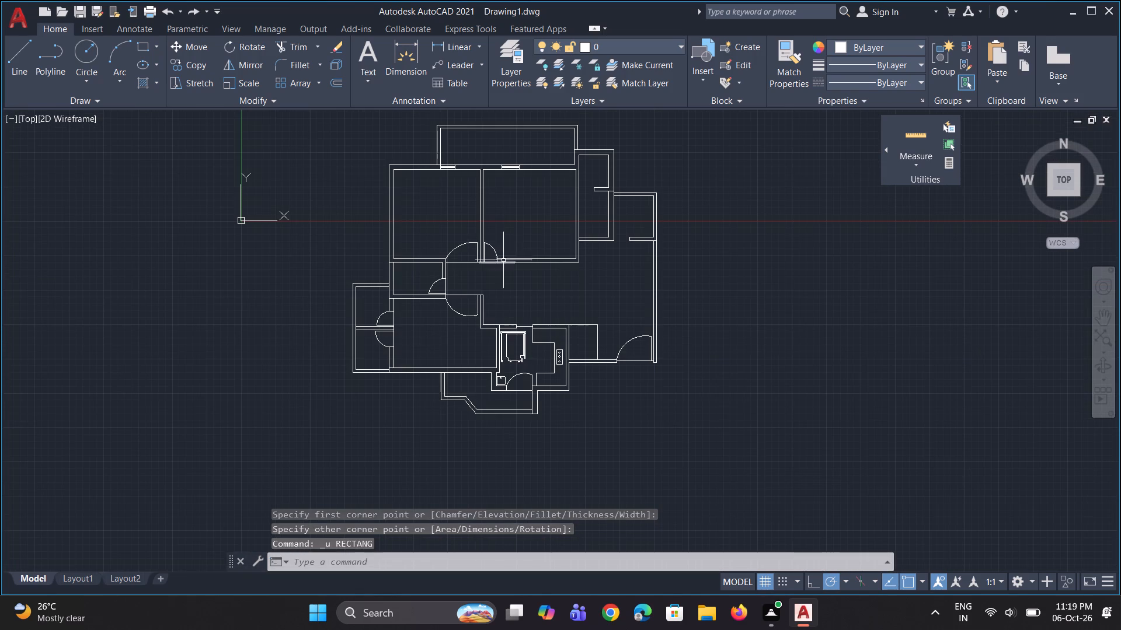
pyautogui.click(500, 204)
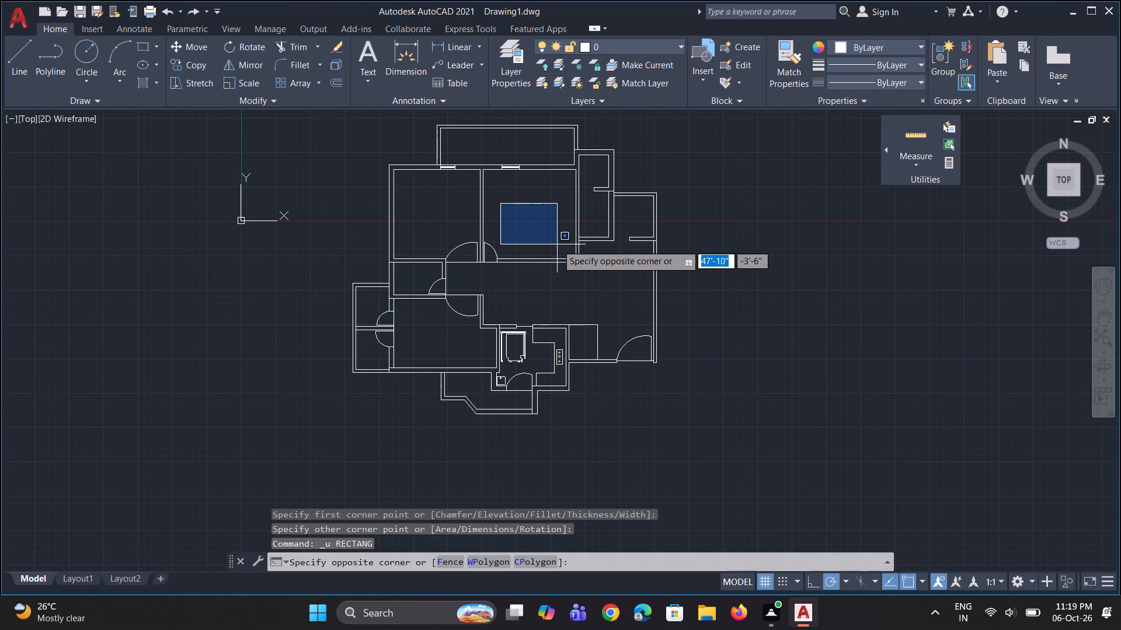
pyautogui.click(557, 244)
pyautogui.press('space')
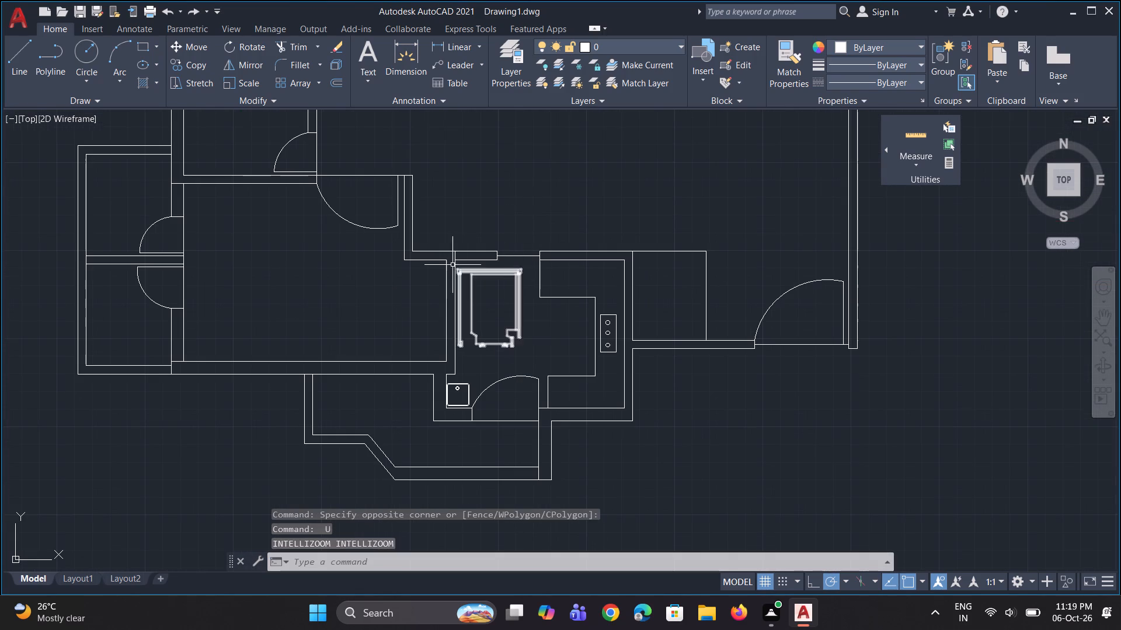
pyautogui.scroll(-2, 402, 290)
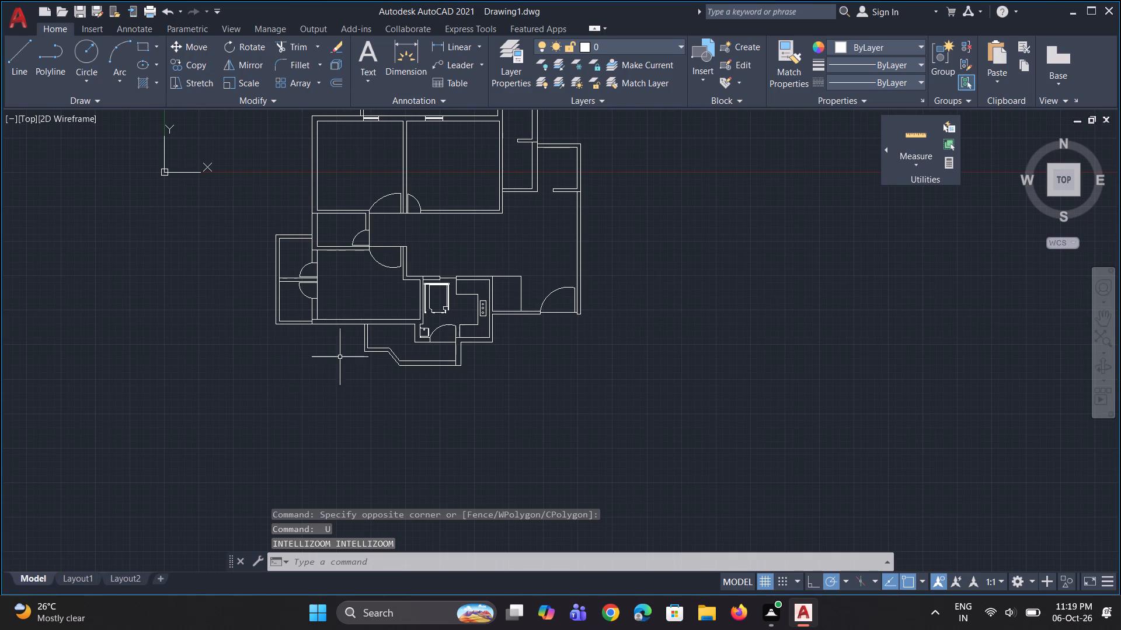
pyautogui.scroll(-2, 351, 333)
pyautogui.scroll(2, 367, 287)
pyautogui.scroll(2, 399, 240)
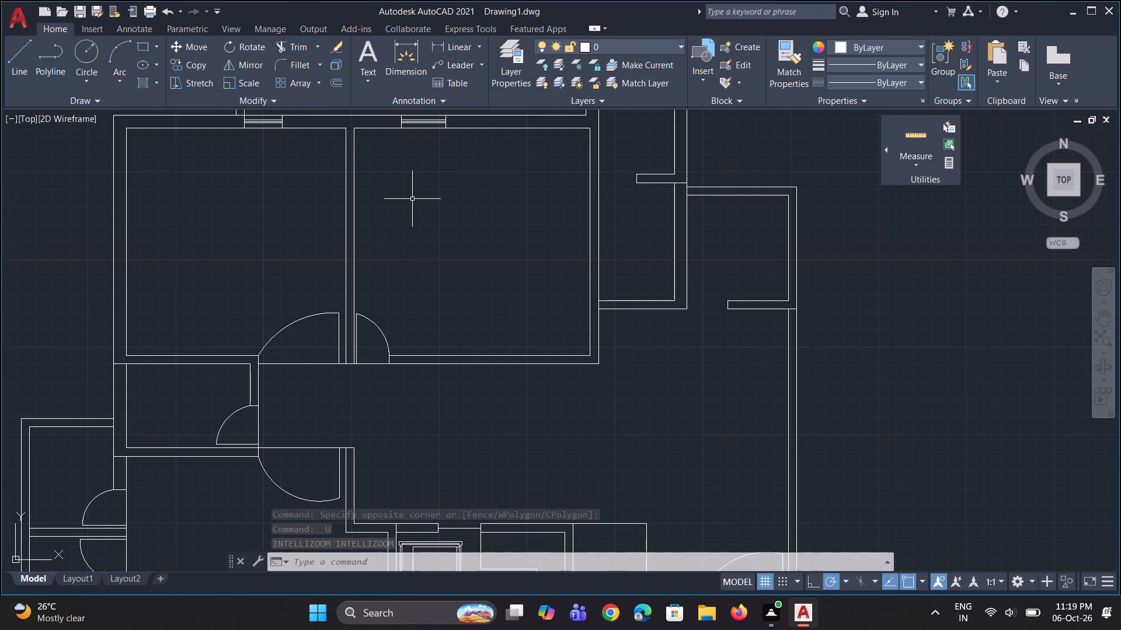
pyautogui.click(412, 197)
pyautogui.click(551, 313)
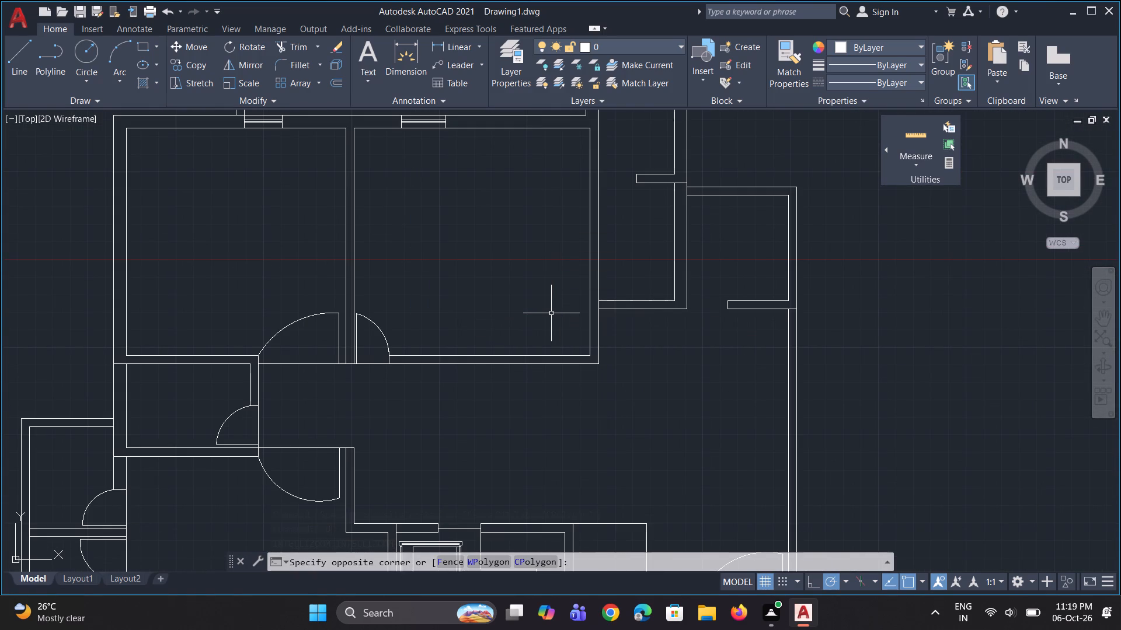
# Draw a bed-sized rectangle, slightly wider than long, in the middle of the eastern large north room.
pyautogui.write('rec')
pyautogui.press('space')
pyautogui.scroll(-2, 418, 393)
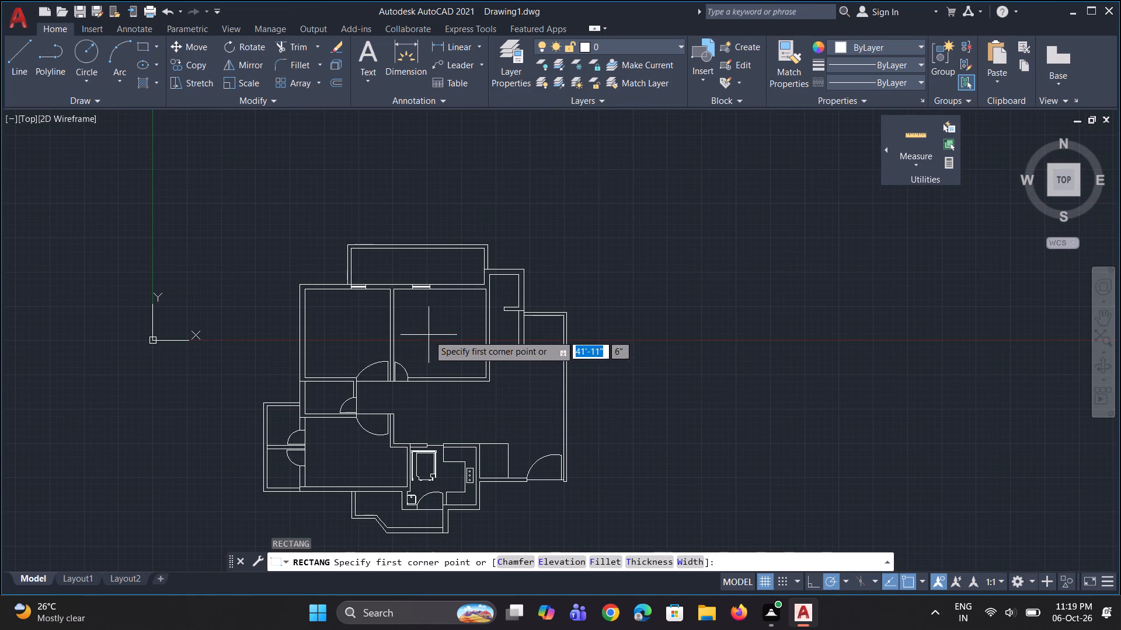
pyautogui.click(408, 318)
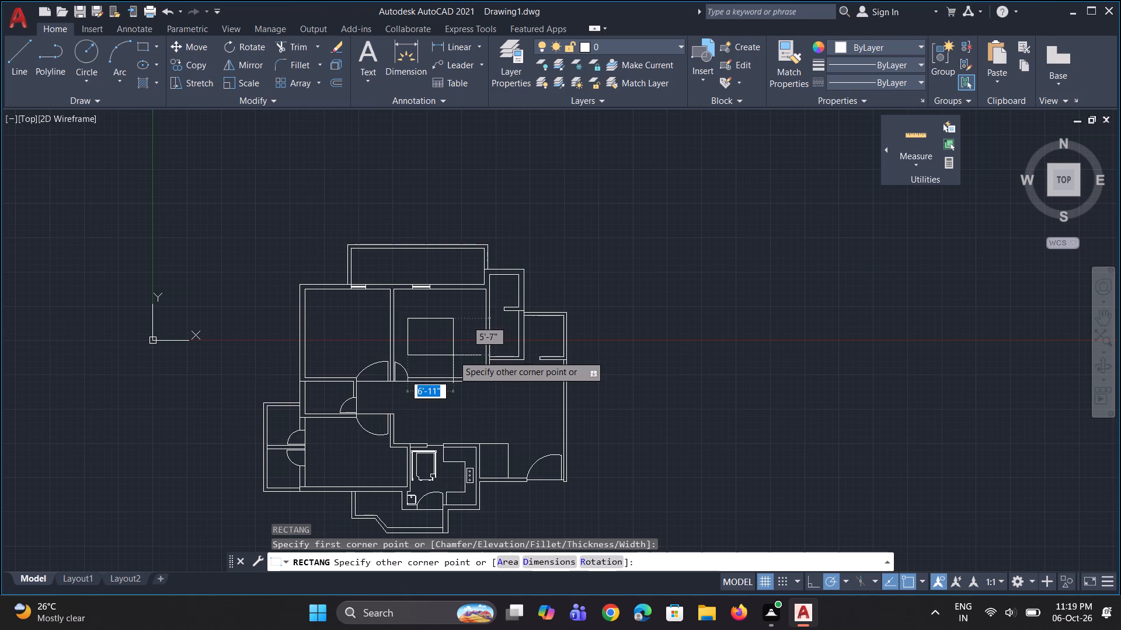
pyautogui.click(464, 366)
pyautogui.scroll(1, 429, 362)
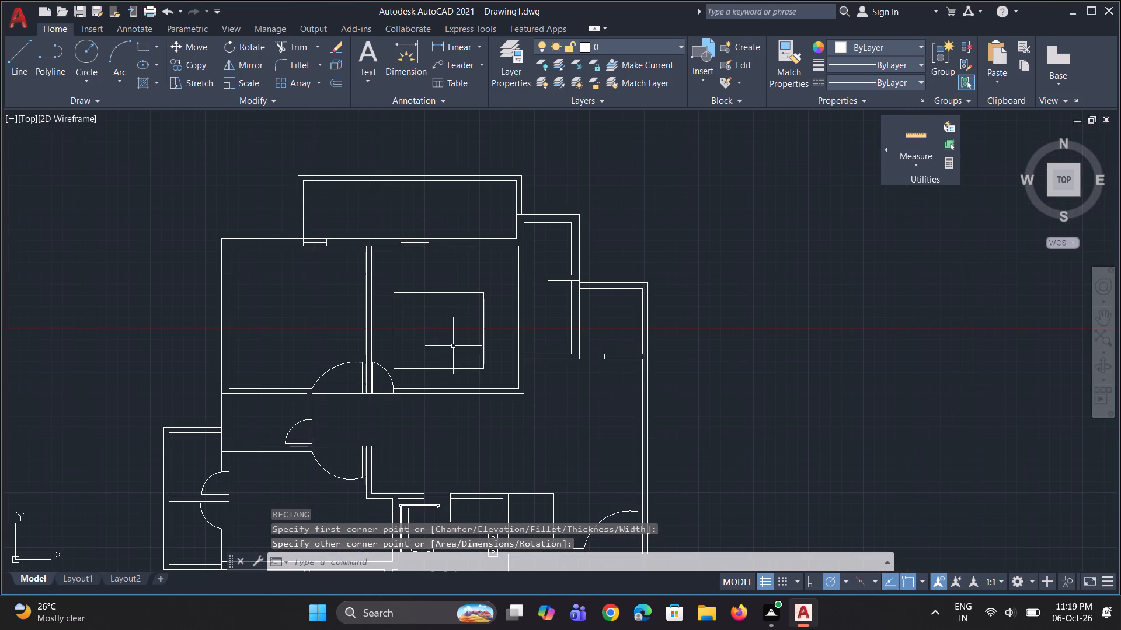
# Move the bed rectangle straight east until its side lies against the room's east wall.
pyautogui.click(482, 338)
pyautogui.write('m')
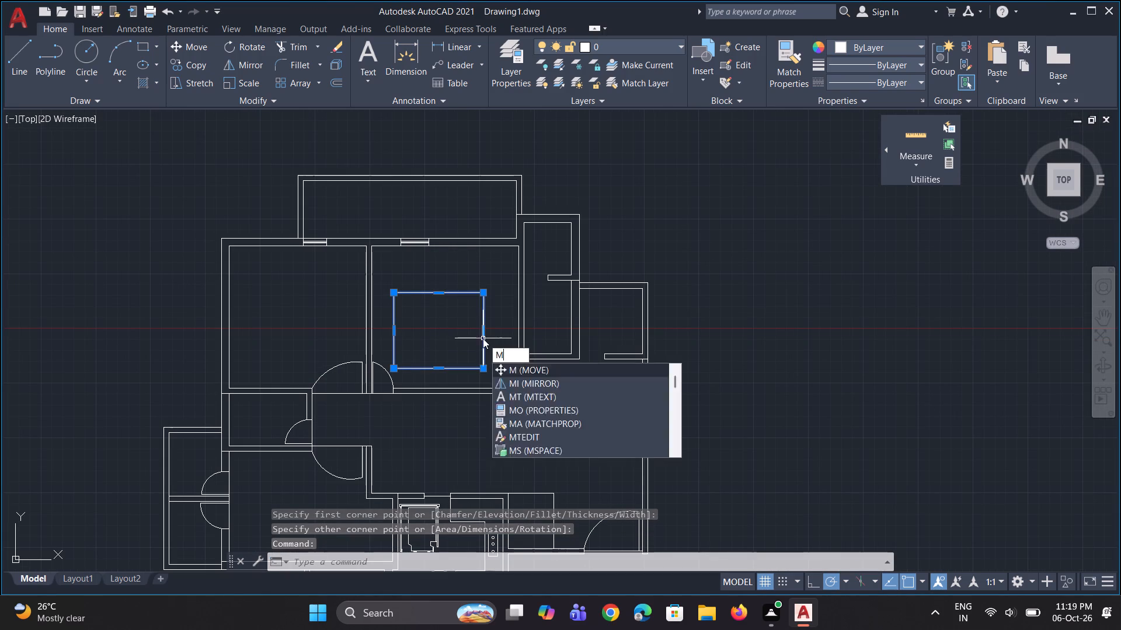
pyautogui.press('space')
pyautogui.click(488, 299)
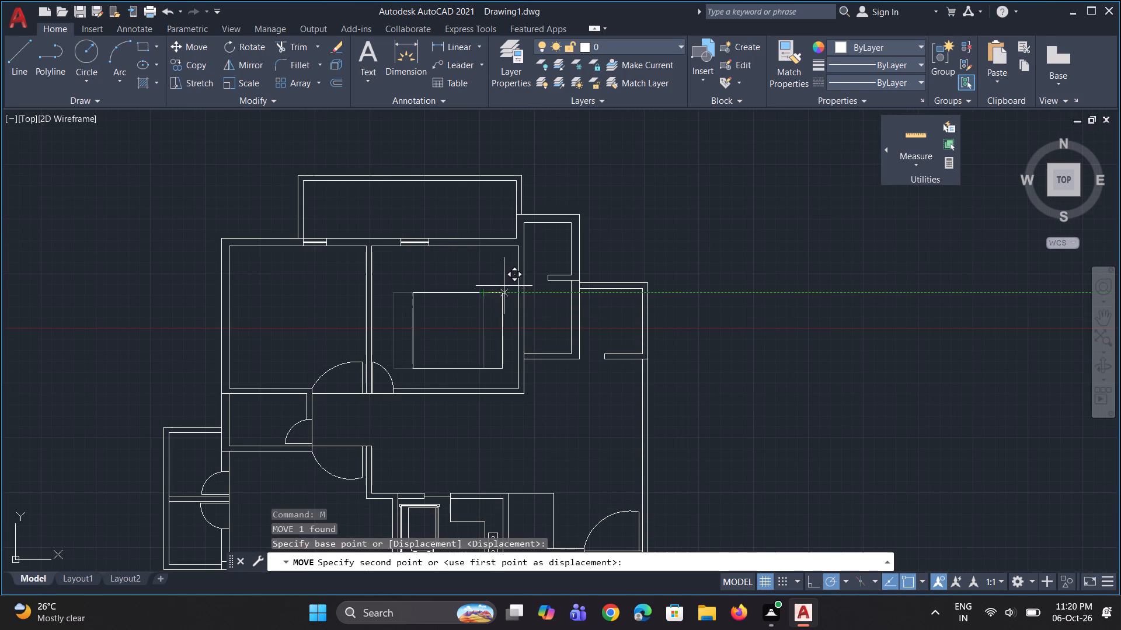
pyautogui.click(515, 290)
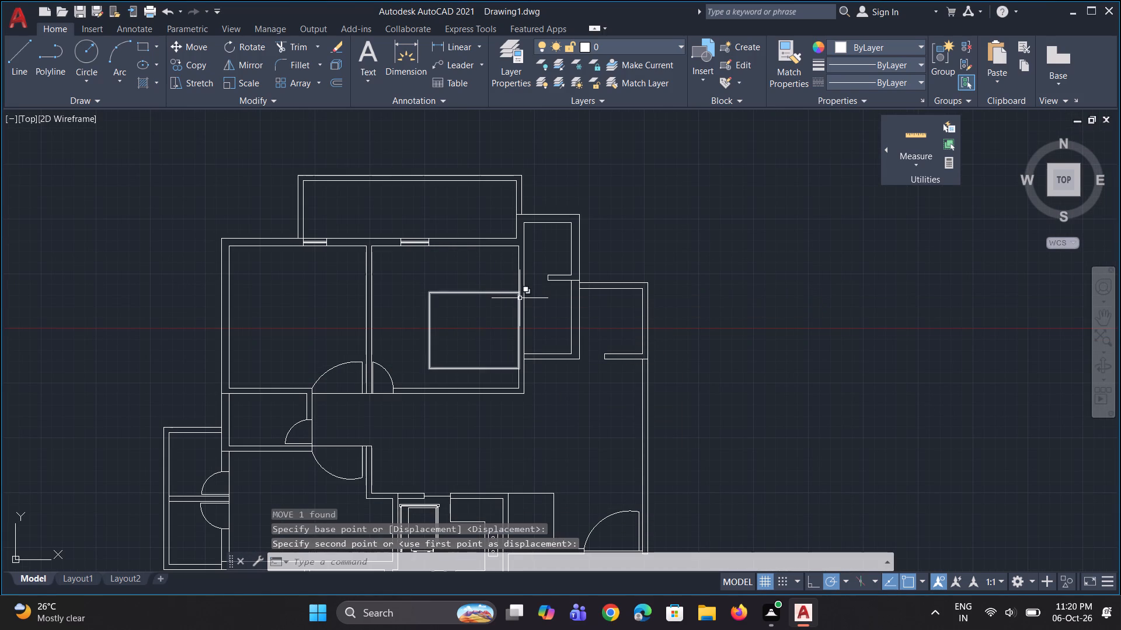
# Move the bed rectangle slightly north along the east wall.
pyautogui.click(520, 295)
pyautogui.write('m')
pyautogui.press('space')
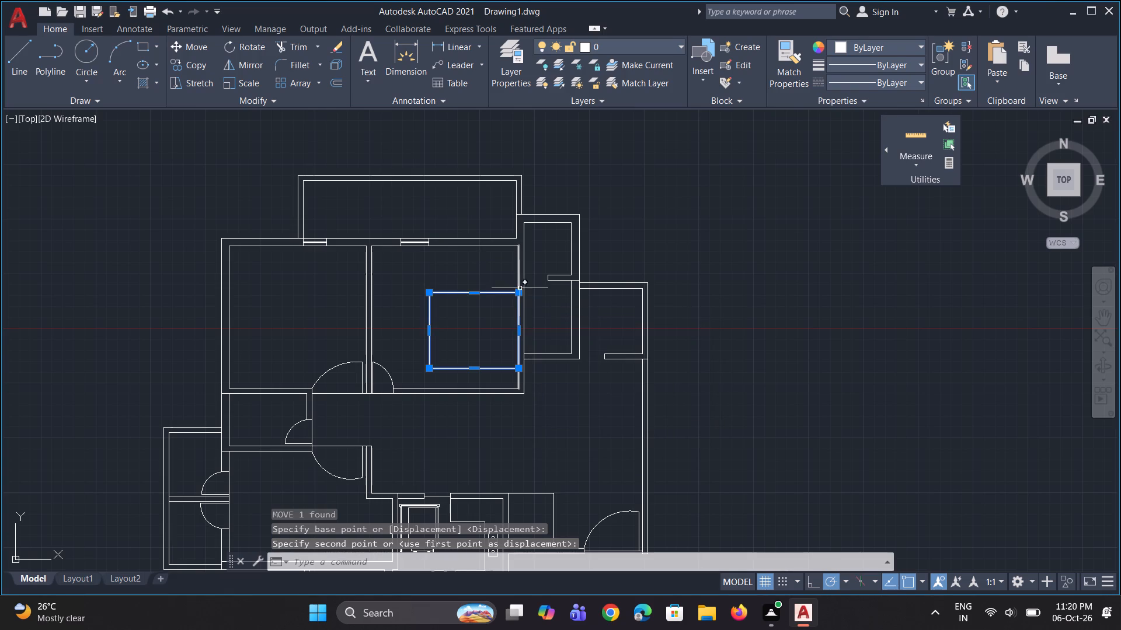
pyautogui.scroll(1, 510, 299)
pyautogui.press('m')
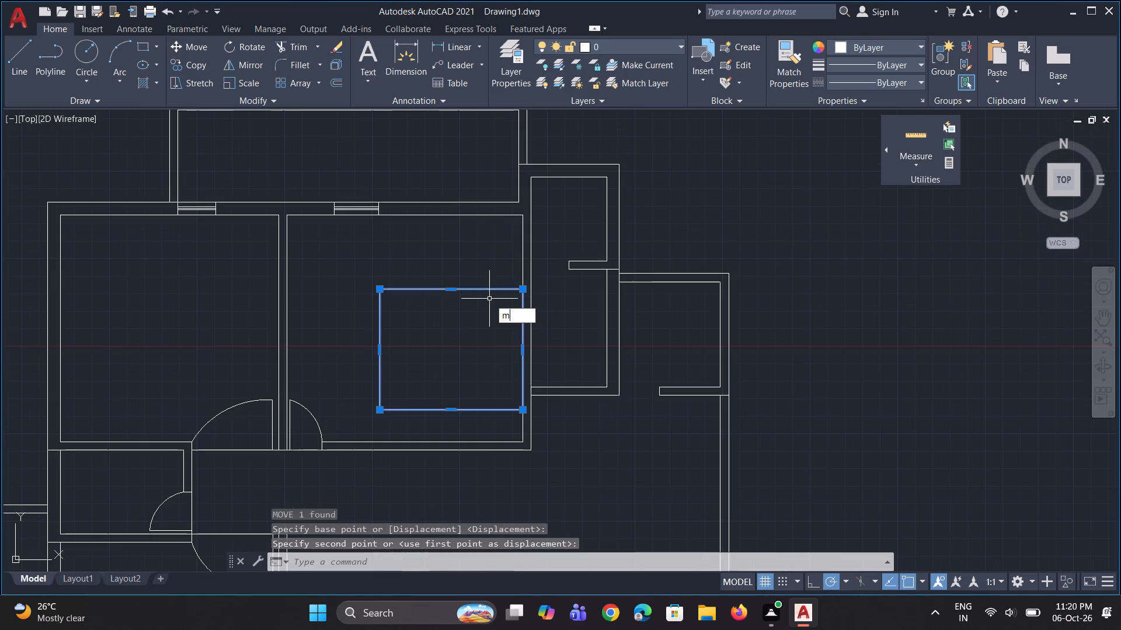
pyautogui.click(517, 330)
pyautogui.click(521, 299)
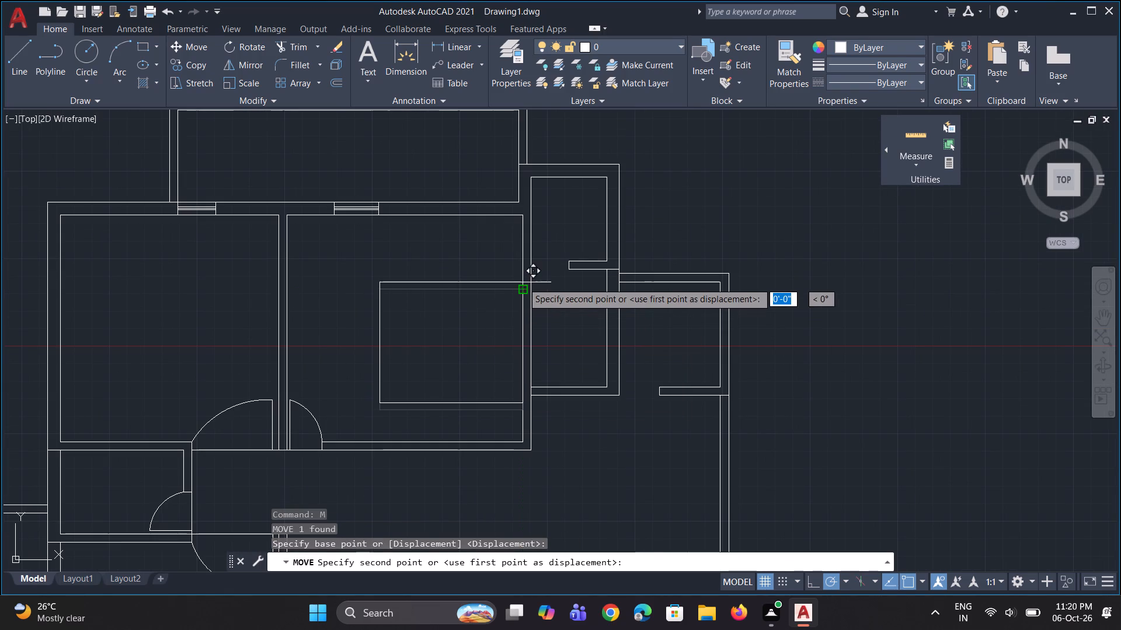
pyautogui.click(523, 276)
# Draw a small upright pillow rectangle inside the bed outline, near its north-east corner.
pyautogui.write('rec')
pyautogui.press('space')
pyautogui.click(478, 293)
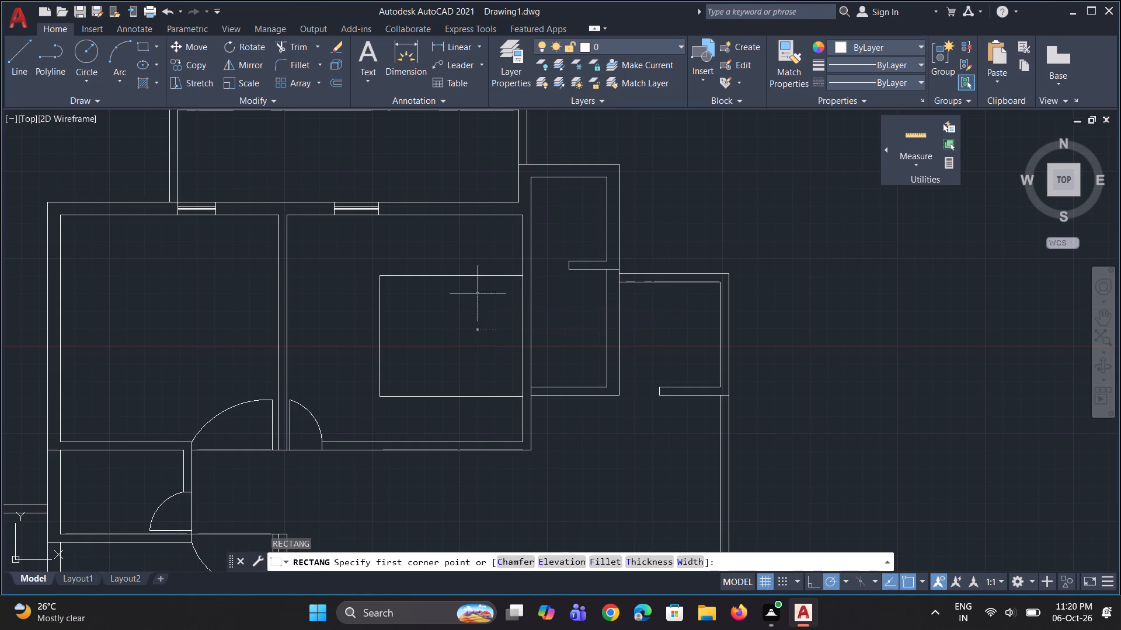
pyautogui.click(497, 336)
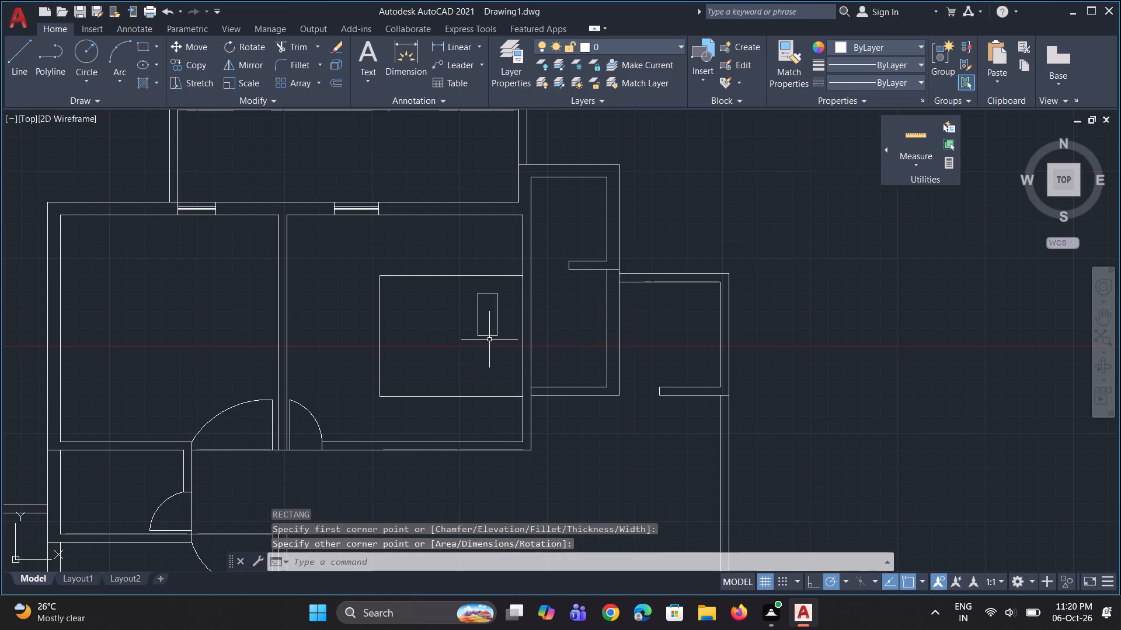
# Copy the pillow rectangle straight south inside the bed, leaving a small gap between the two pillows.
pyautogui.click(489, 337)
pyautogui.write('cop')
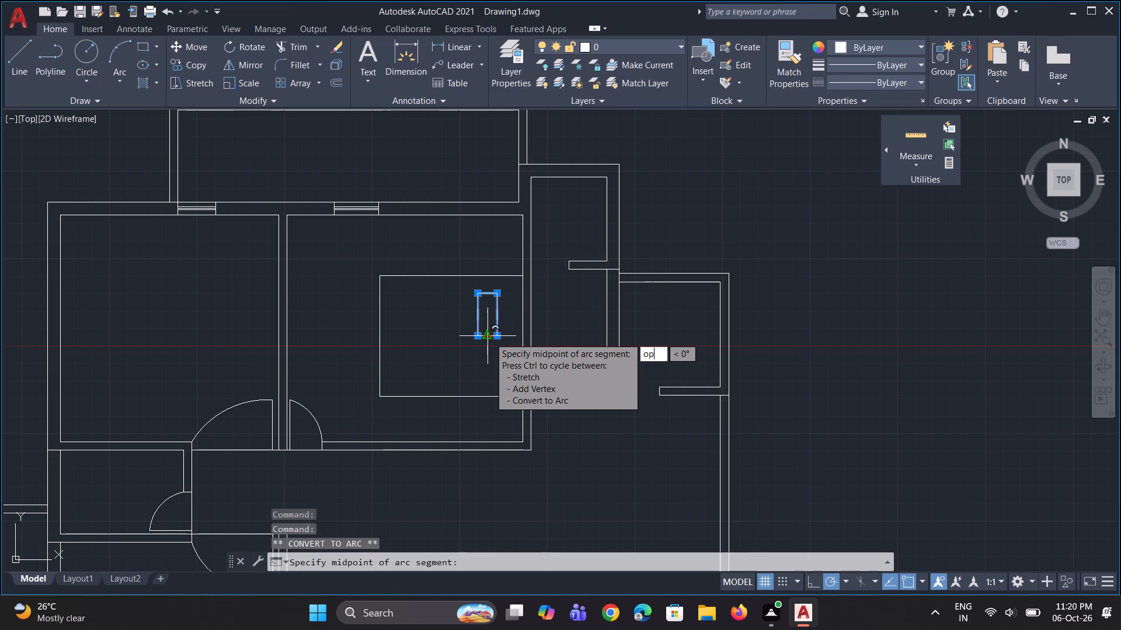
pyautogui.press('Return')
pyautogui.press('Escape')
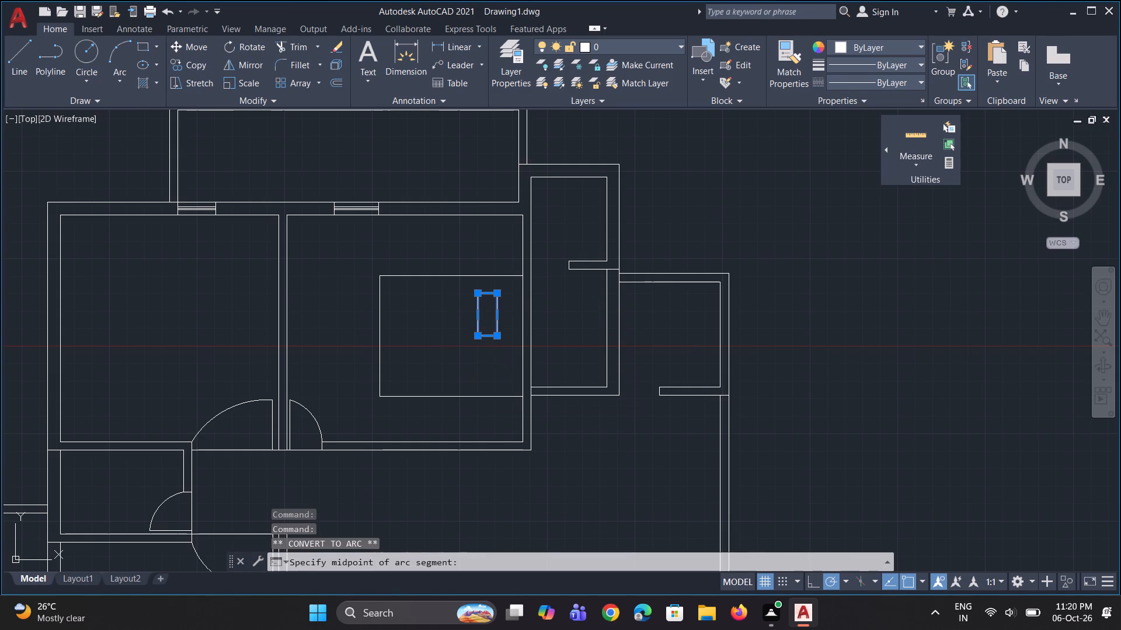
pyautogui.write('cp')
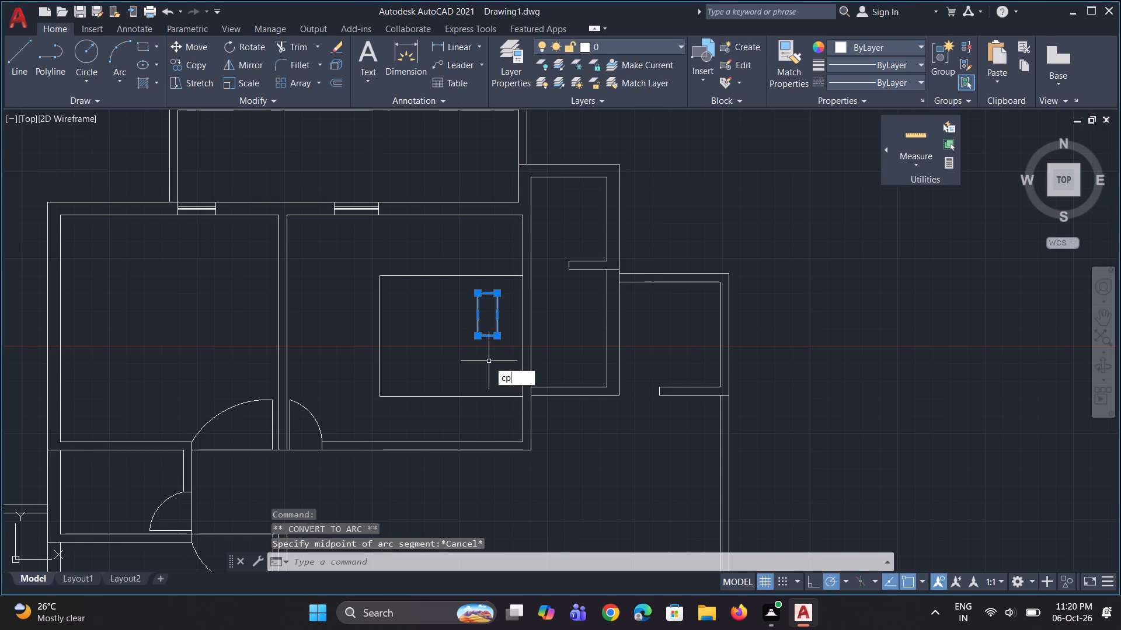
pyautogui.click(516, 391)
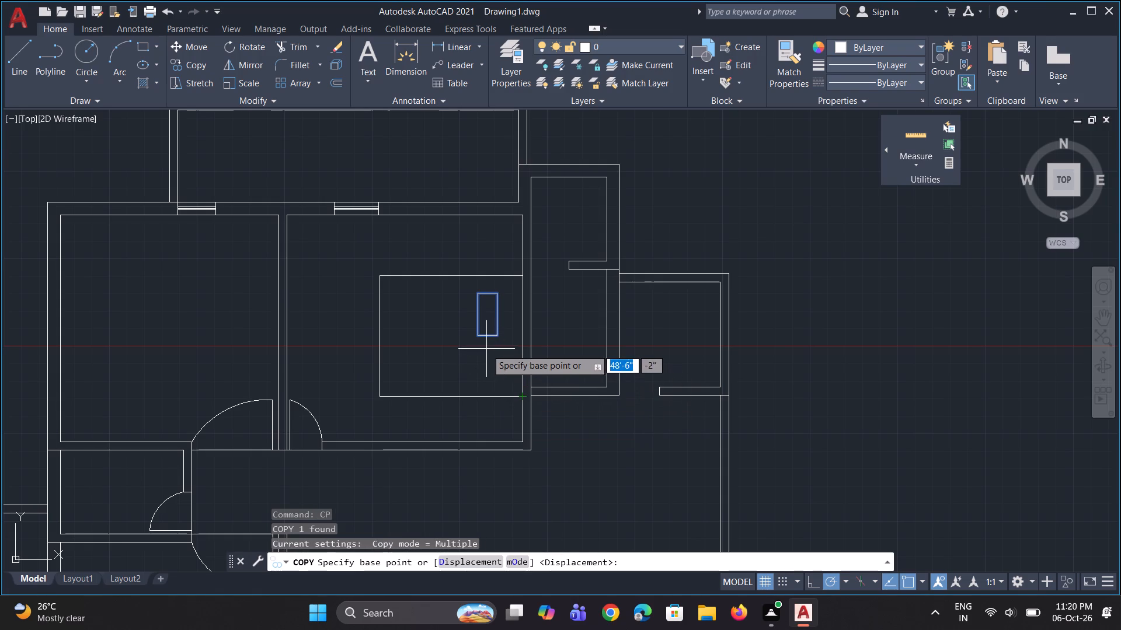
pyautogui.click(479, 337)
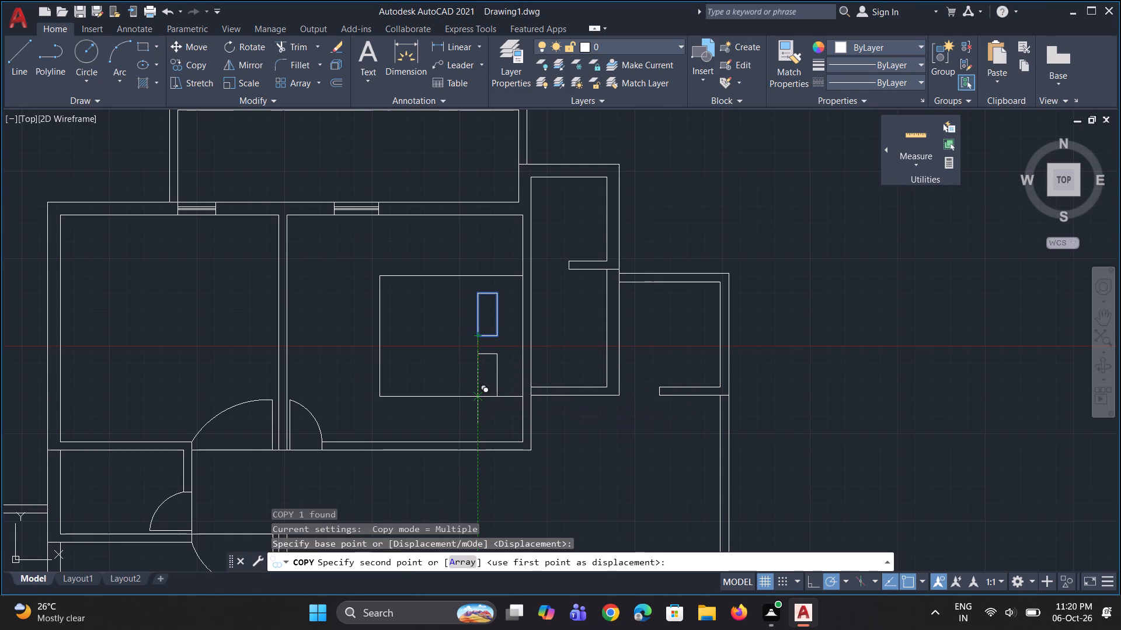
pyautogui.click(478, 386)
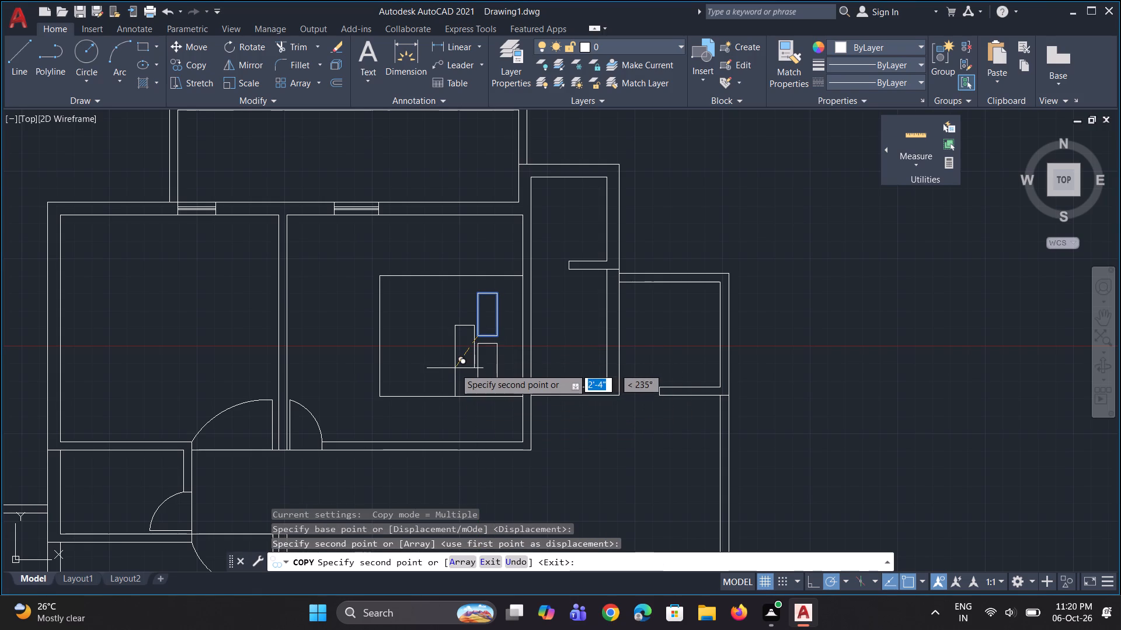
pyautogui.press('Escape')
# Draw a straight line between the bed's north and south edges, about 8" east of the edge midpoint, just west of the pillows.
pyautogui.scroll(-1, 455, 368)
pyautogui.scroll(2, 455, 368)
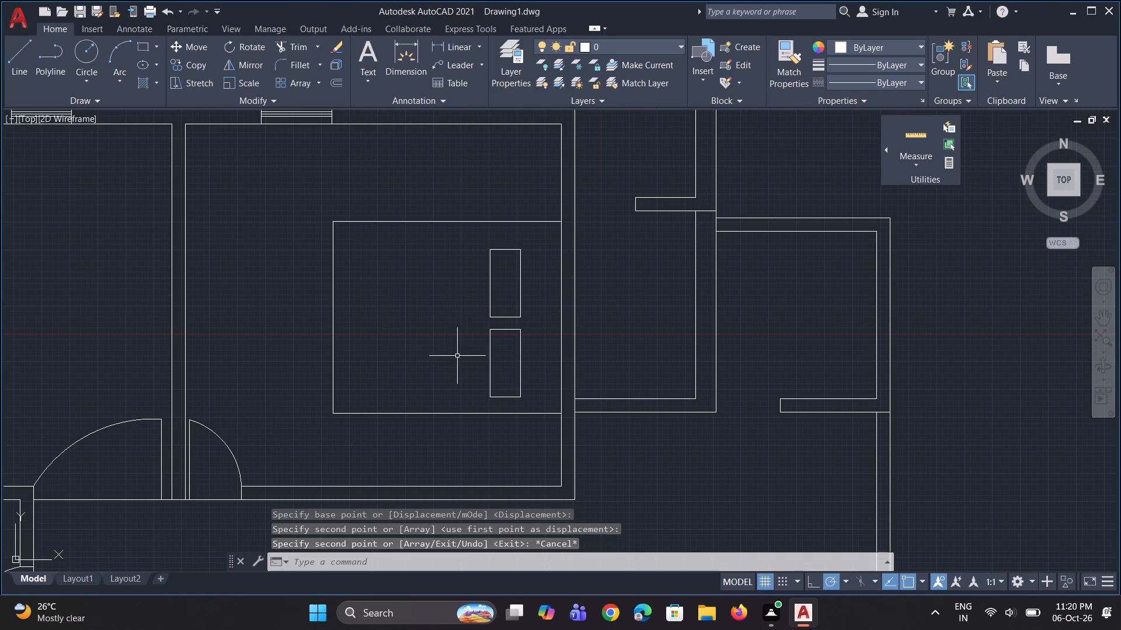
pyautogui.write('l')
pyautogui.press('space')
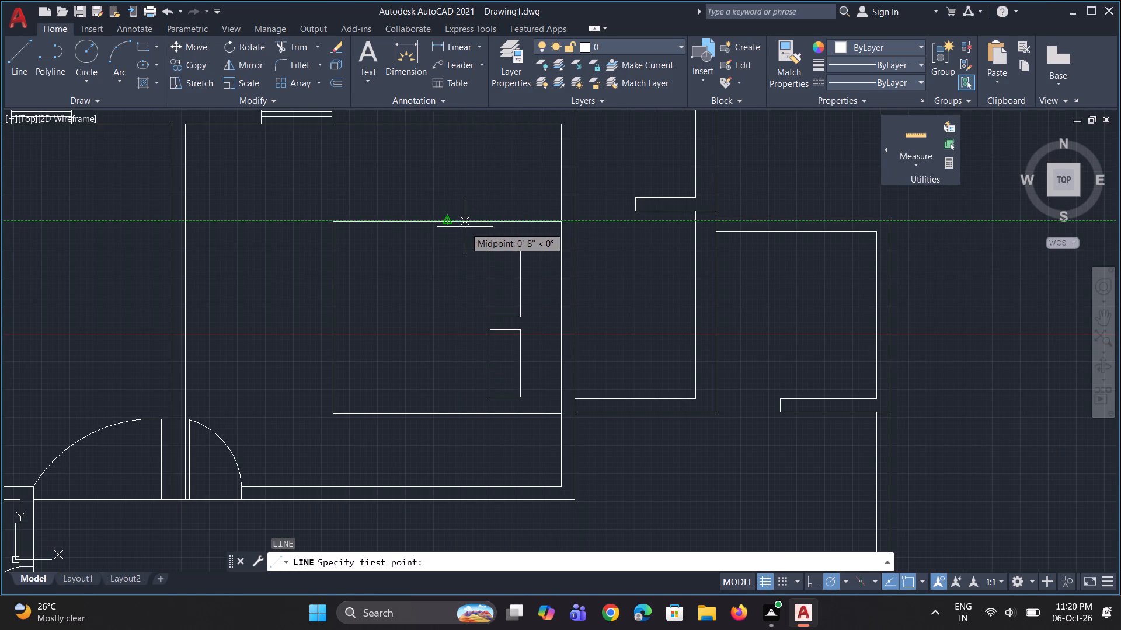
pyautogui.click(465, 227)
pyautogui.click(465, 411)
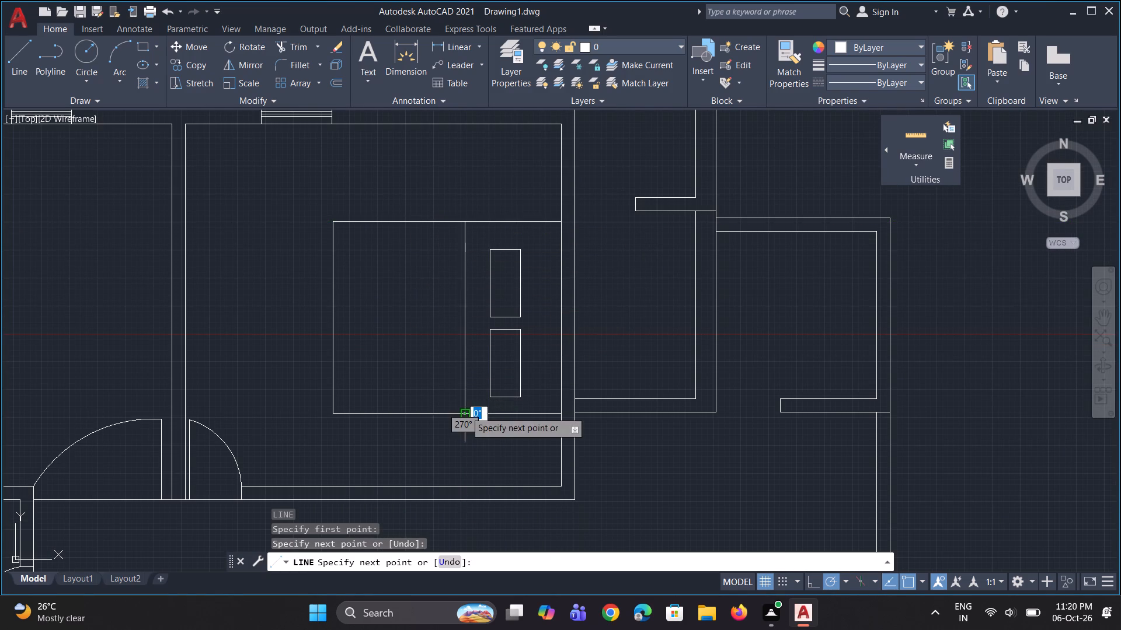
pyautogui.scroll(-3, 465, 411)
pyautogui.press('Escape')
# Group the bed outline, its two pillows and the dividing line into a single object.
pyautogui.scroll(1, 437, 383)
pyautogui.scroll(-1, 436, 373)
pyautogui.scroll(1, 436, 414)
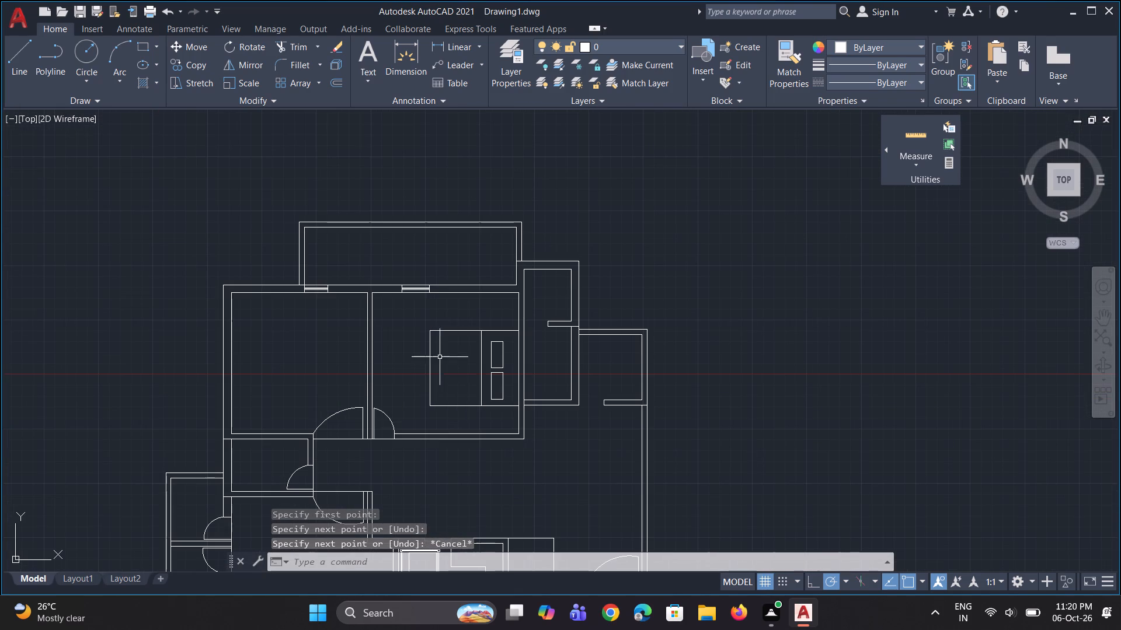
pyautogui.click(418, 317)
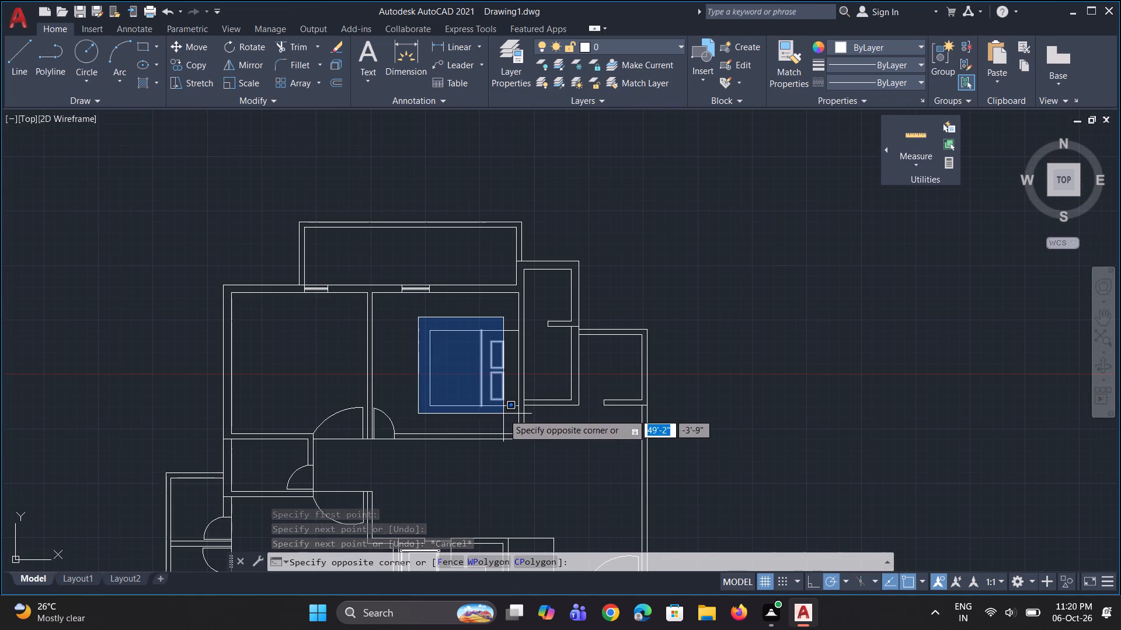
pyautogui.click(503, 414)
pyautogui.scroll(1, 493, 396)
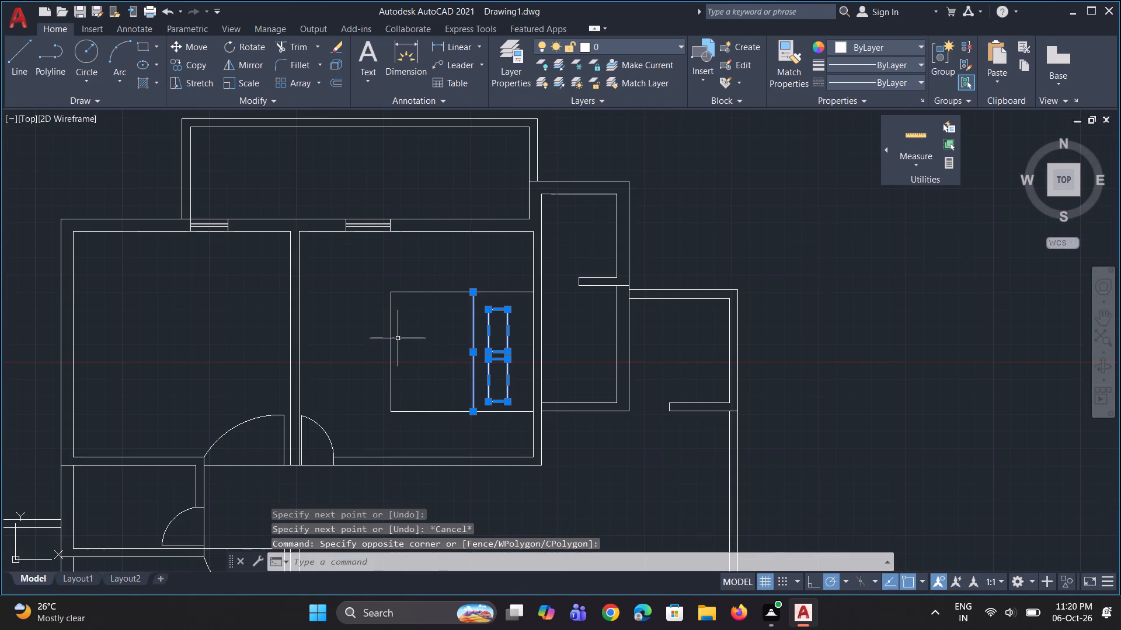
pyautogui.click(392, 337)
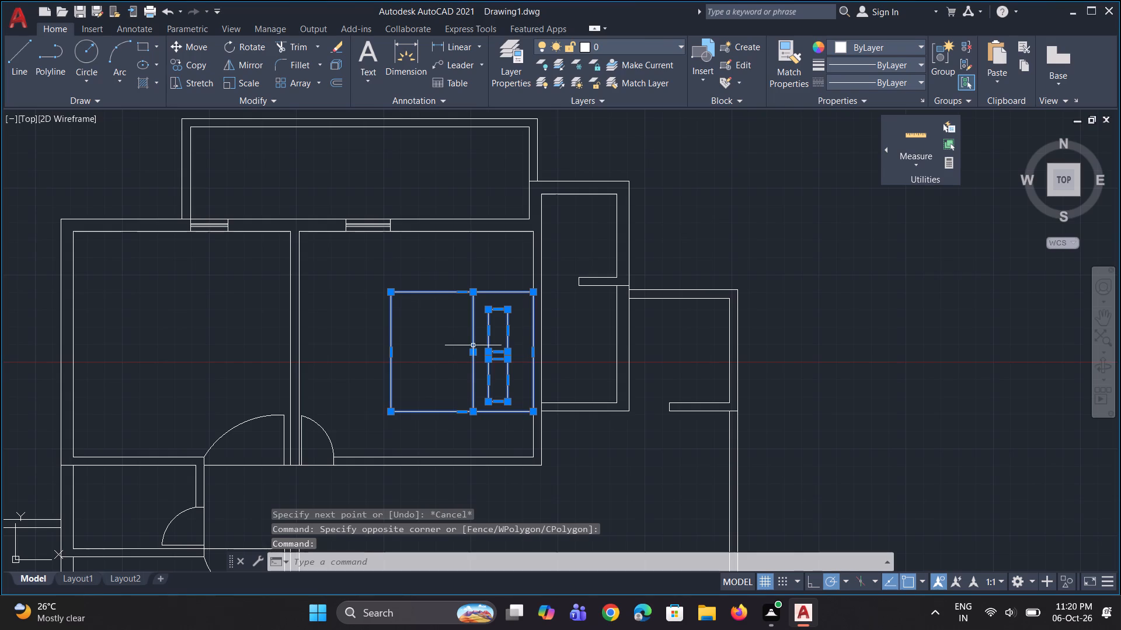
pyautogui.rightClick(473, 345)
pyautogui.click(522, 200)
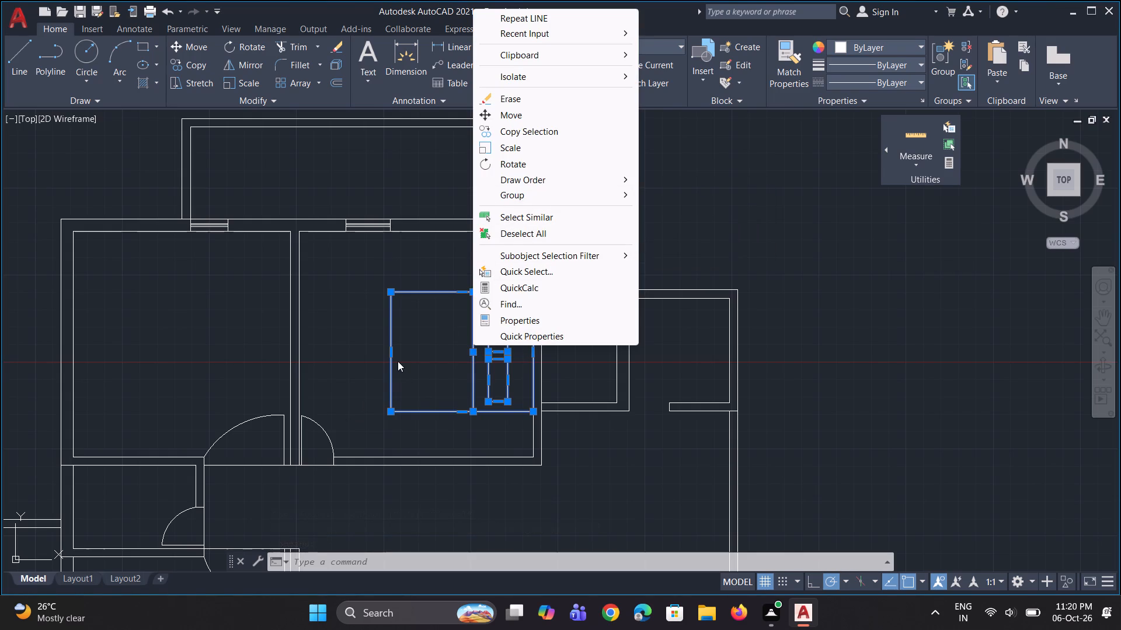
pyautogui.click(531, 199)
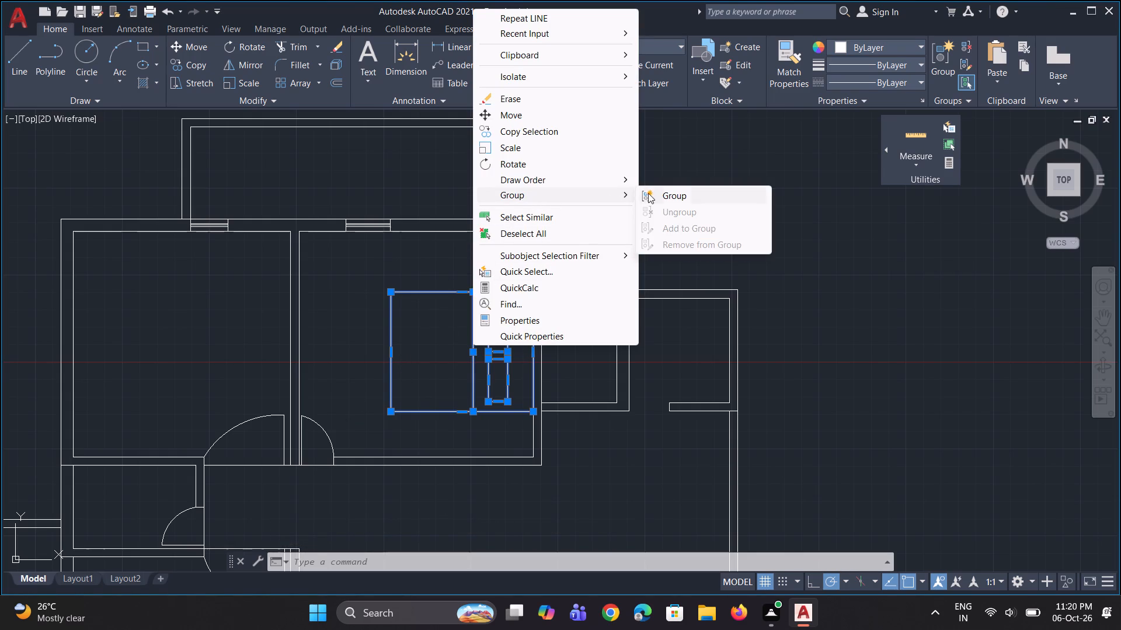
pyautogui.click(652, 192)
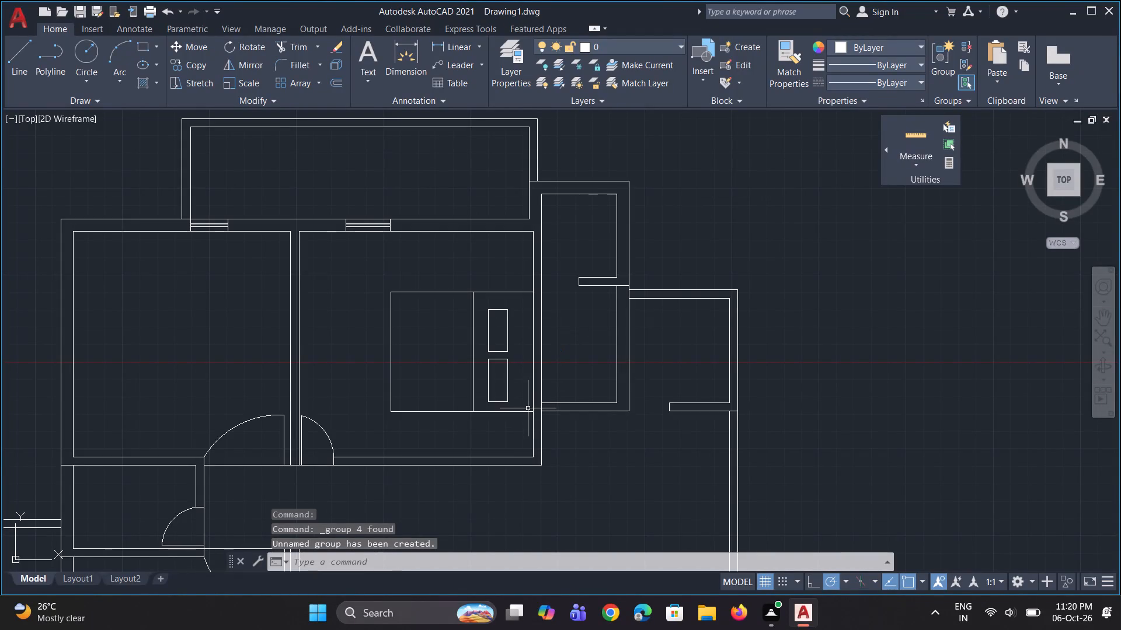
# Copy the grouped bed from its south-east corner into the south-west bedroom, west of the kitchen.
pyautogui.click(532, 410)
pyautogui.scroll(-4, 539, 369)
pyautogui.scroll(2, 606, 375)
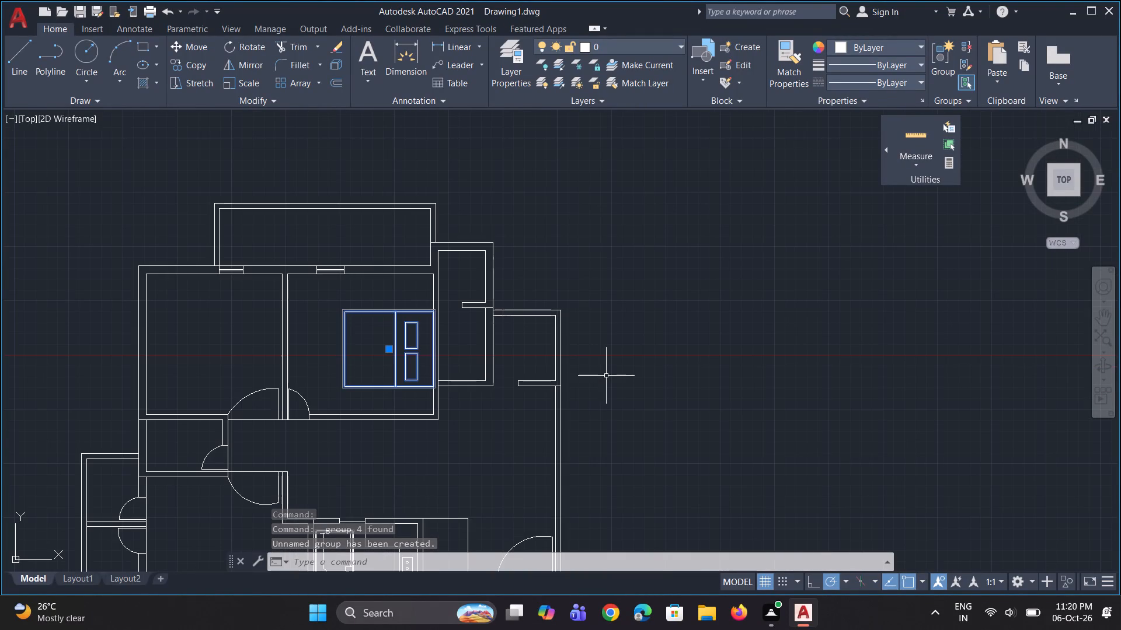
pyautogui.write('co')
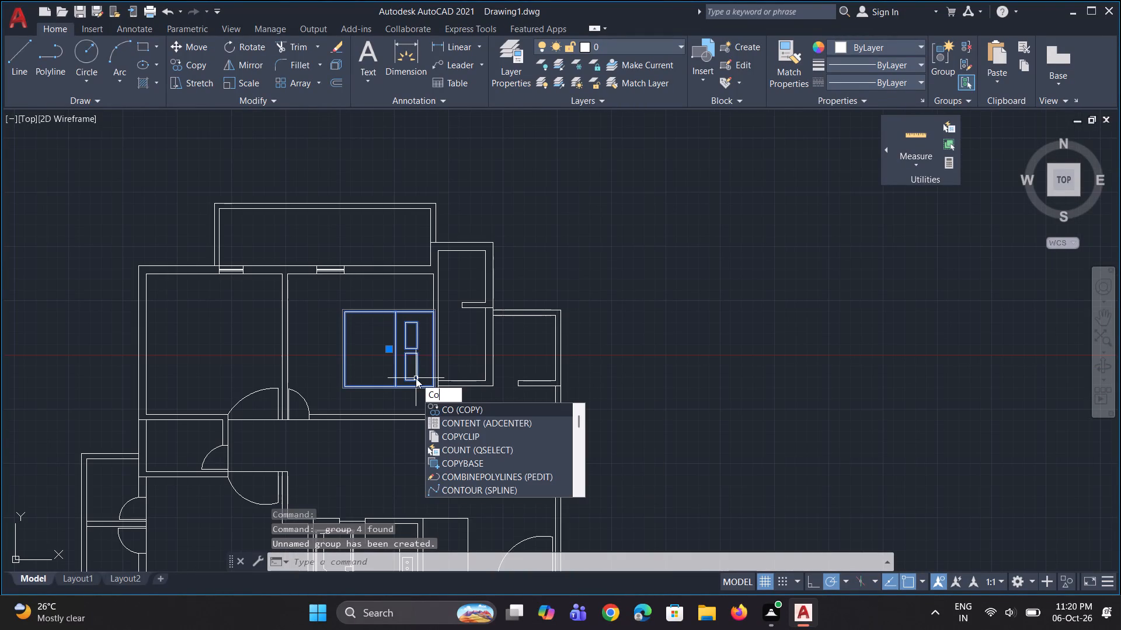
pyautogui.click(452, 408)
pyautogui.click(439, 386)
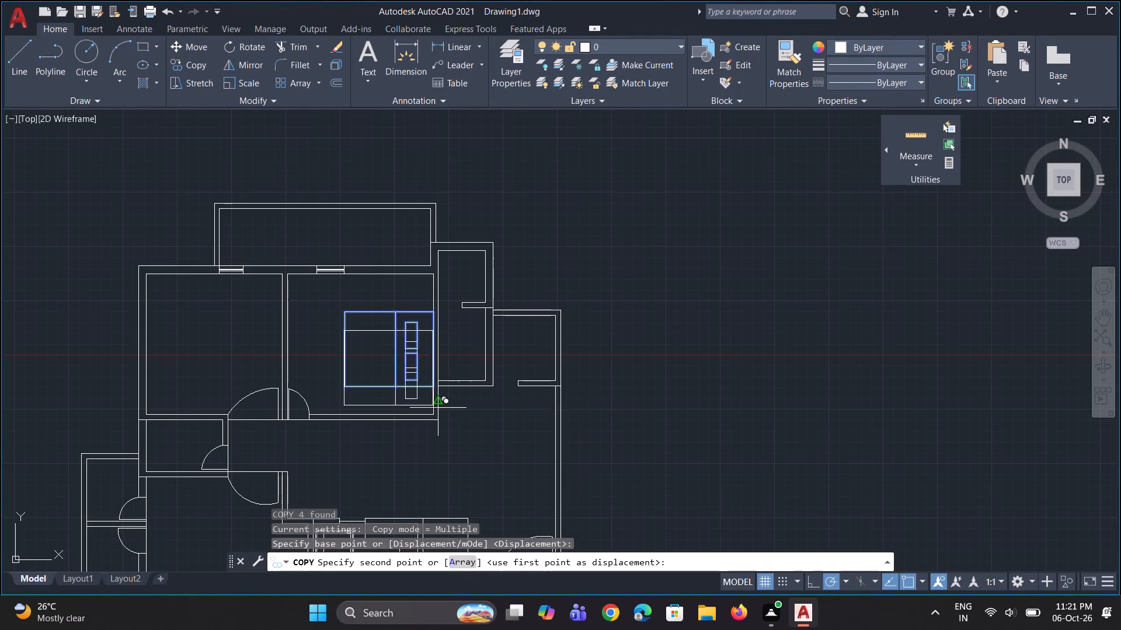
pyautogui.scroll(-3, 461, 380)
pyautogui.scroll(4, 420, 423)
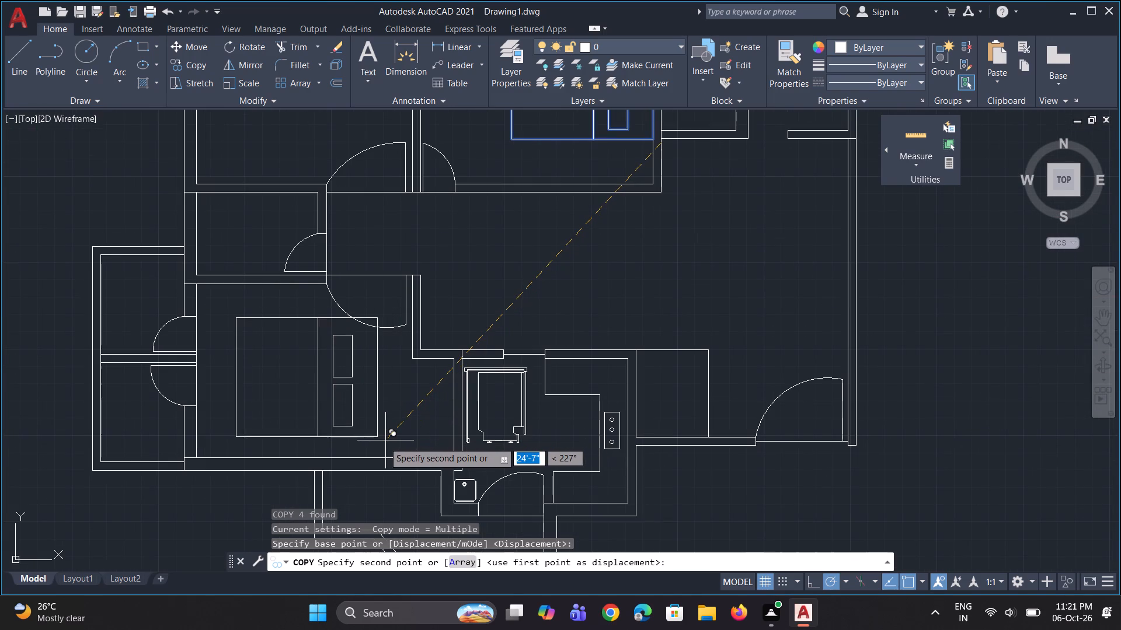
pyautogui.click(382, 441)
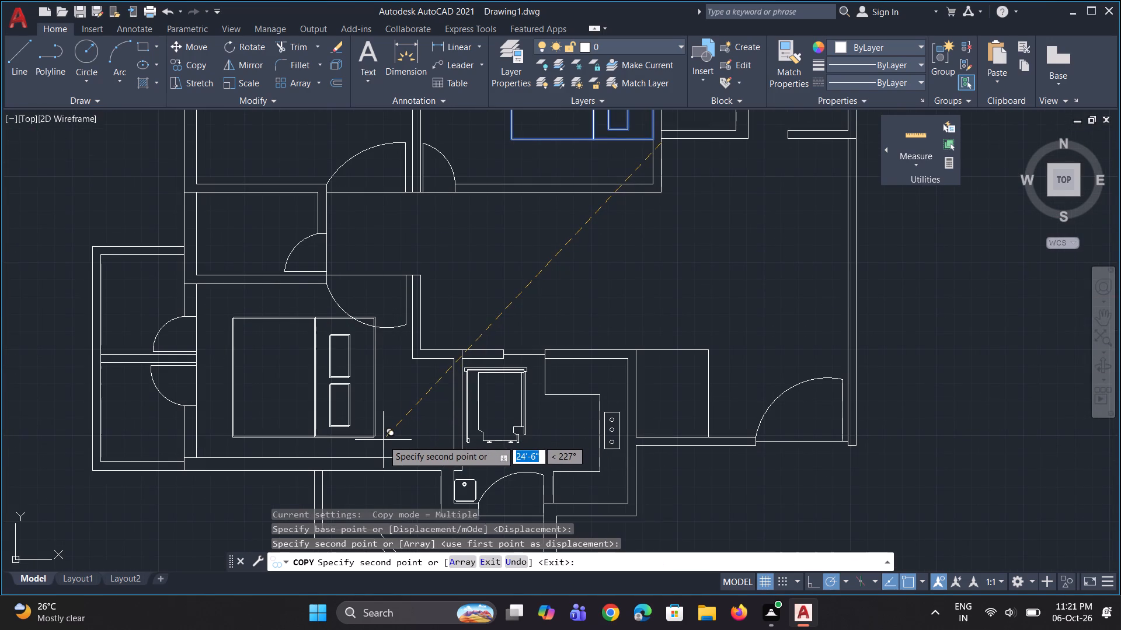
pyautogui.press('Escape')
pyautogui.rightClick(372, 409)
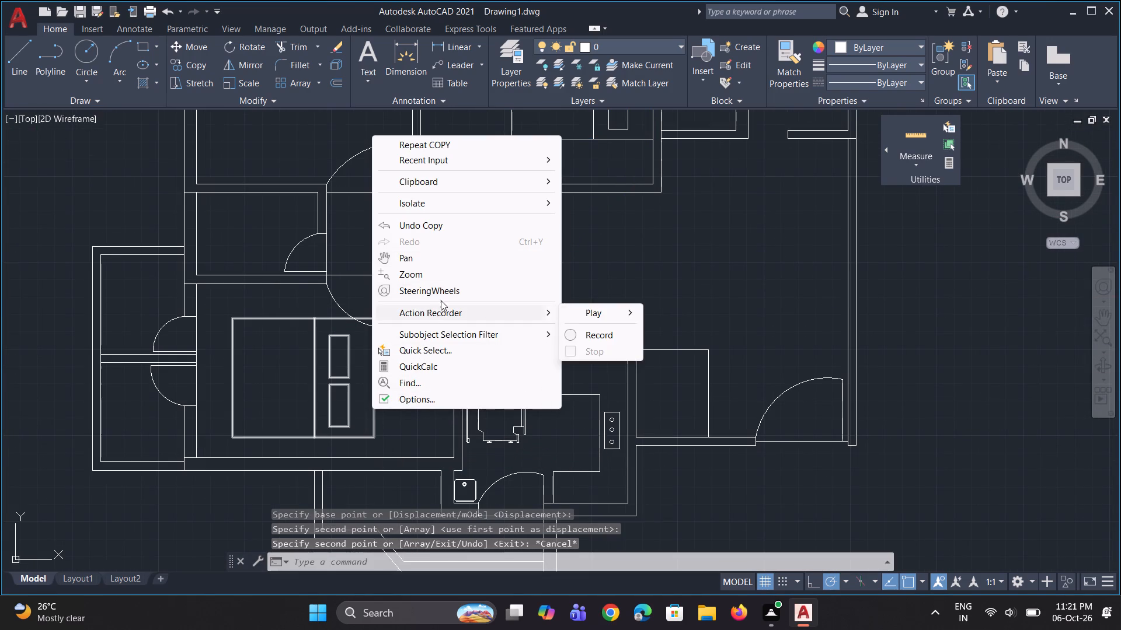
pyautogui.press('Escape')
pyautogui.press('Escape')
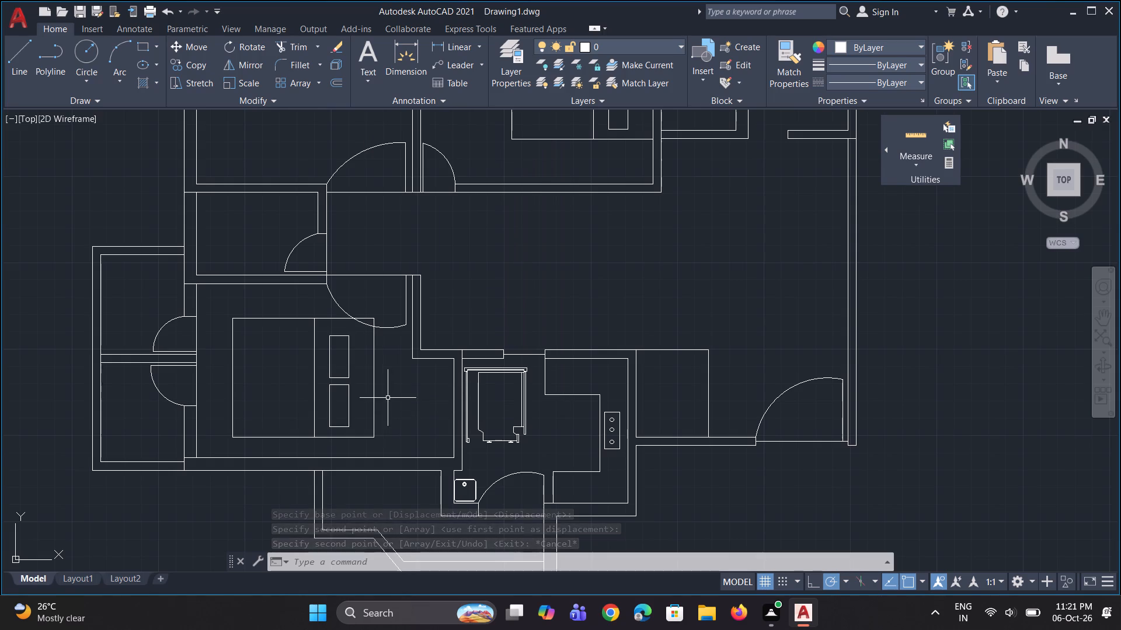
# Rotate the copied bed 270° about its south-east corner so the pillows lie at its south end.
pyautogui.click(372, 365)
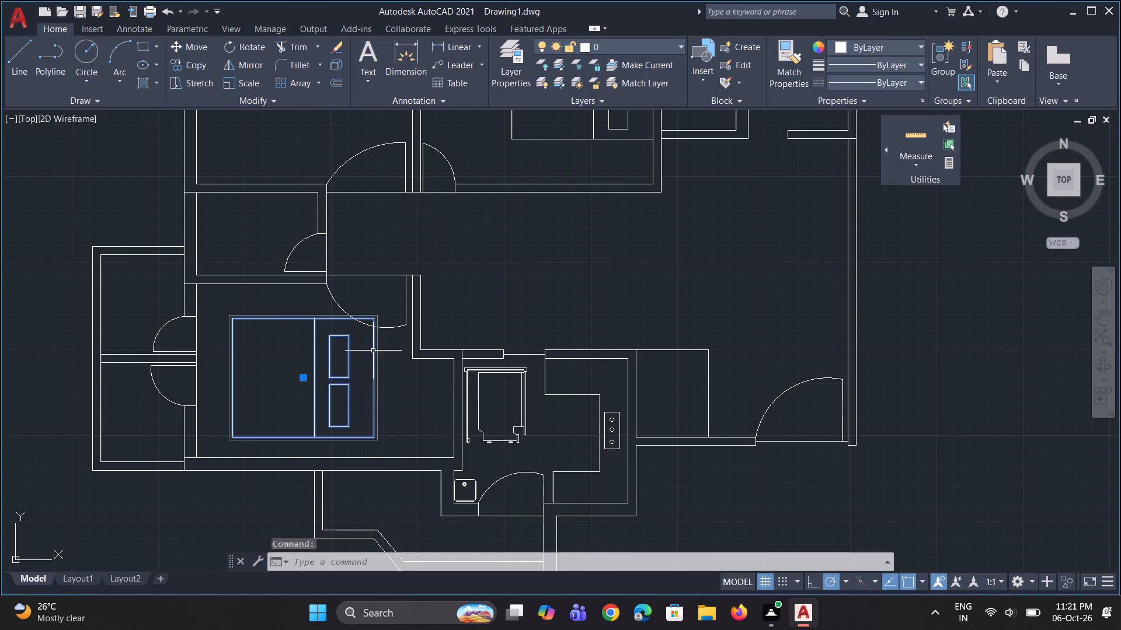
pyautogui.rightClick(373, 349)
pyautogui.moveTo(423, 161); pyautogui.dragTo(427, 175)
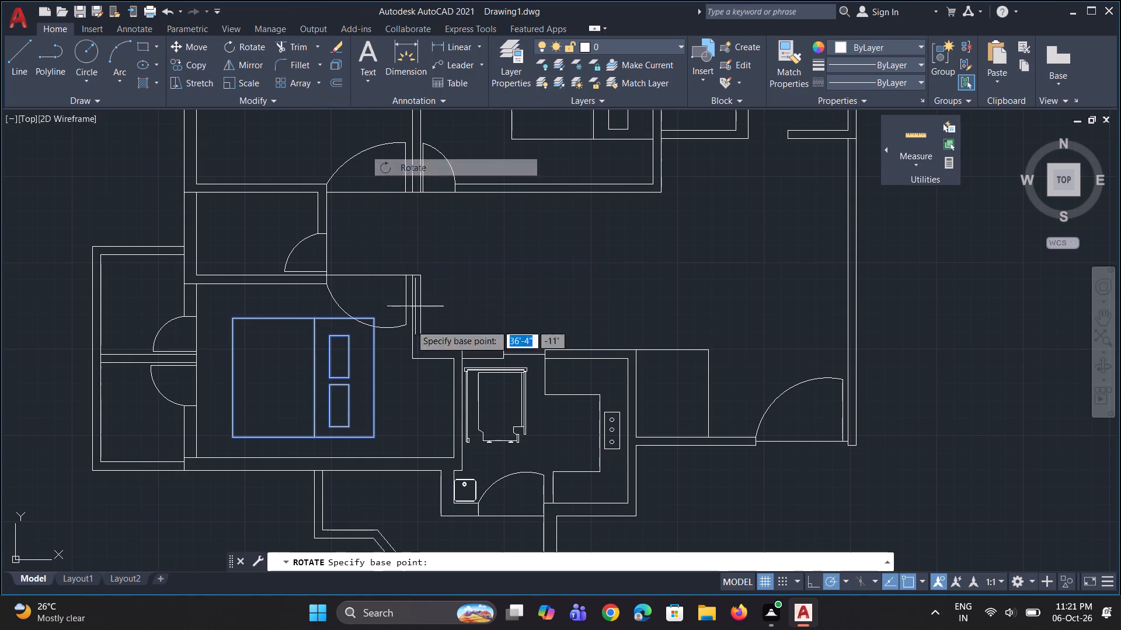
pyautogui.click(375, 439)
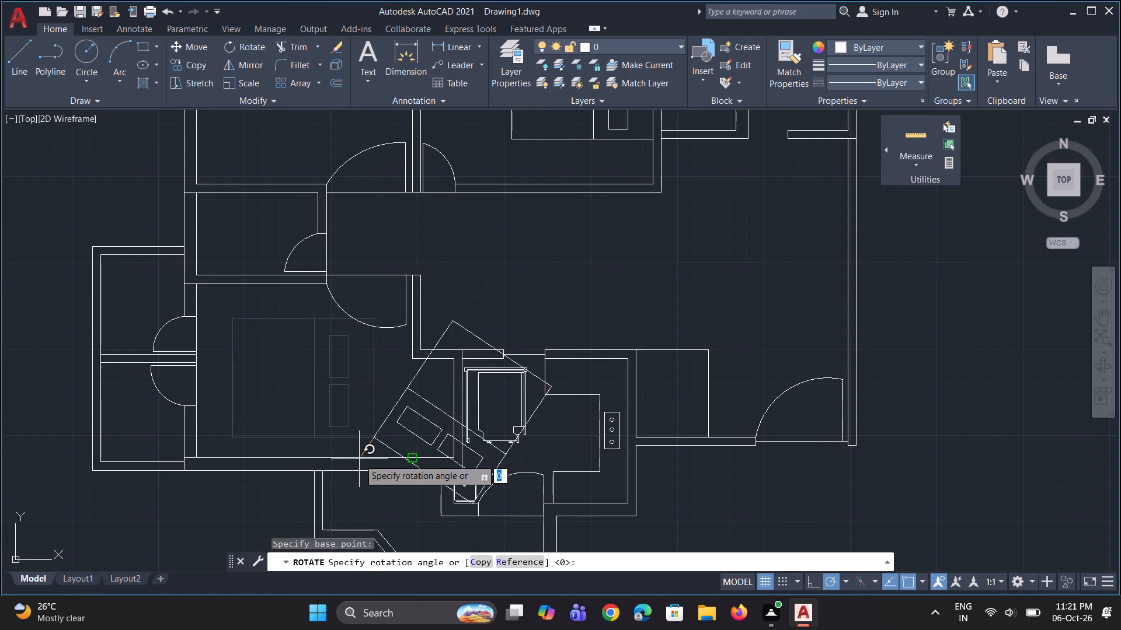
pyautogui.click(377, 452)
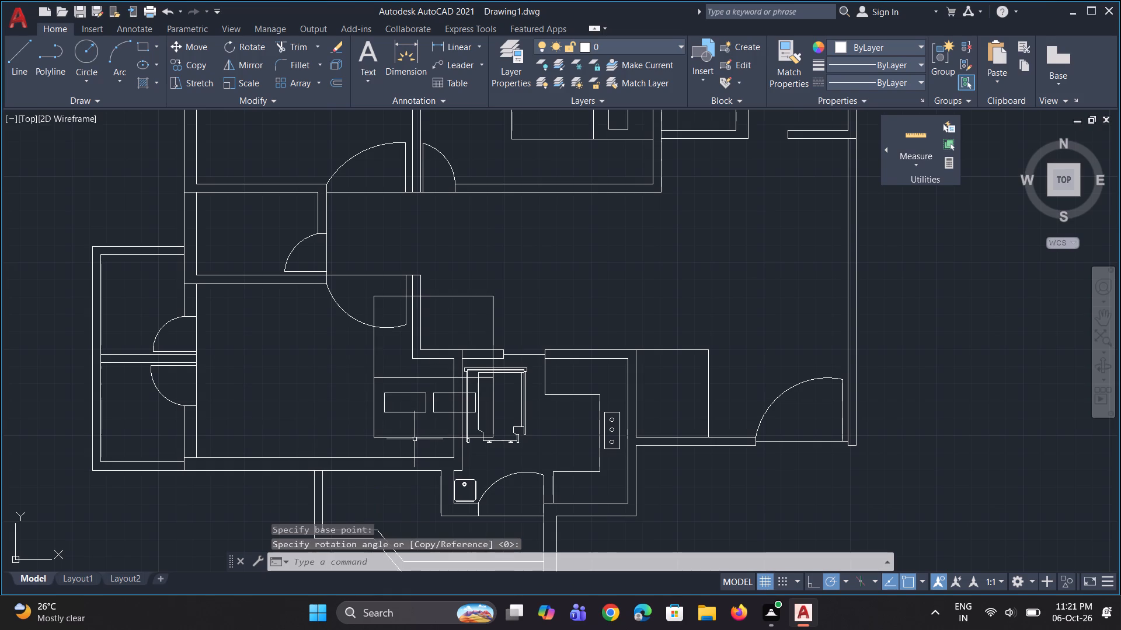
# Move the rotated bed south-west into the bedroom, with its pillow end against the south wall.
pyautogui.click(415, 439)
pyautogui.press('m')
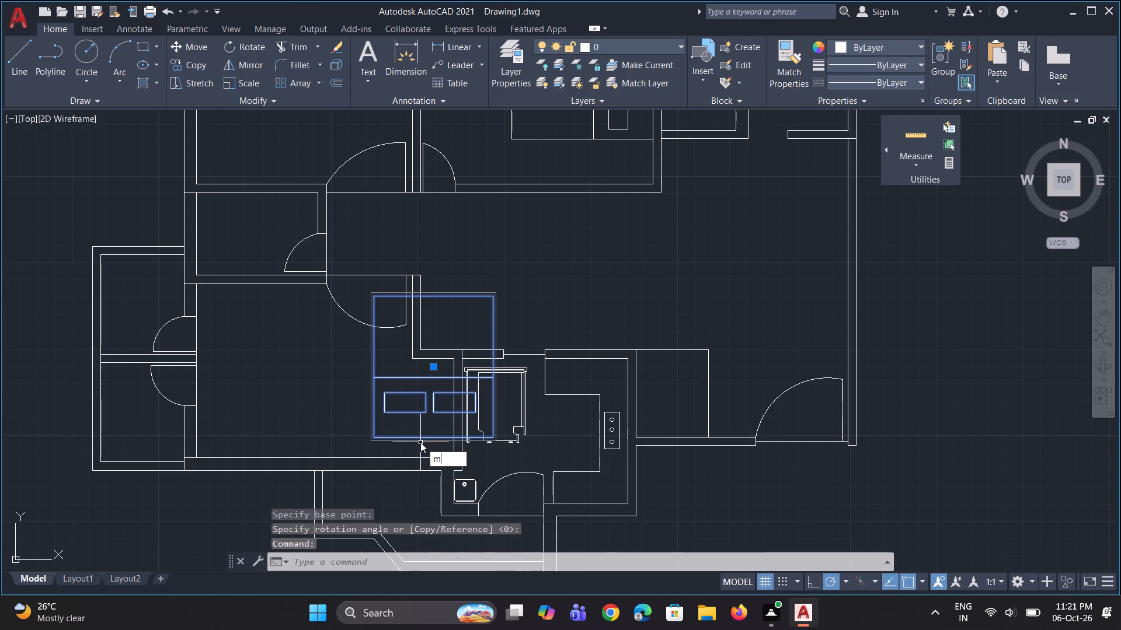
pyautogui.press('space')
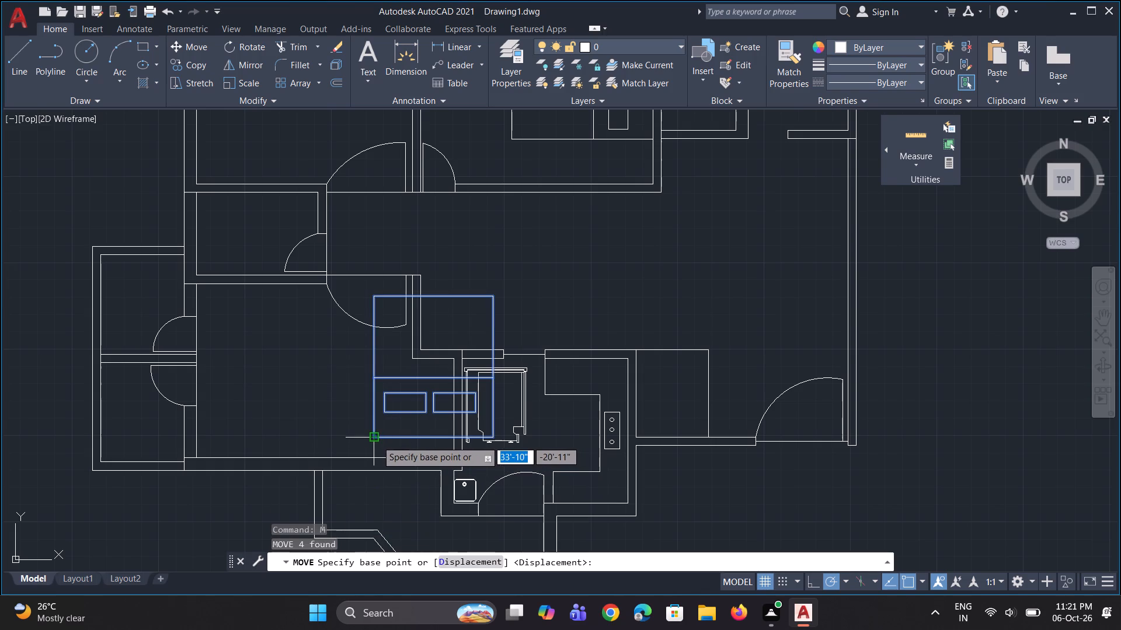
pyautogui.click(377, 440)
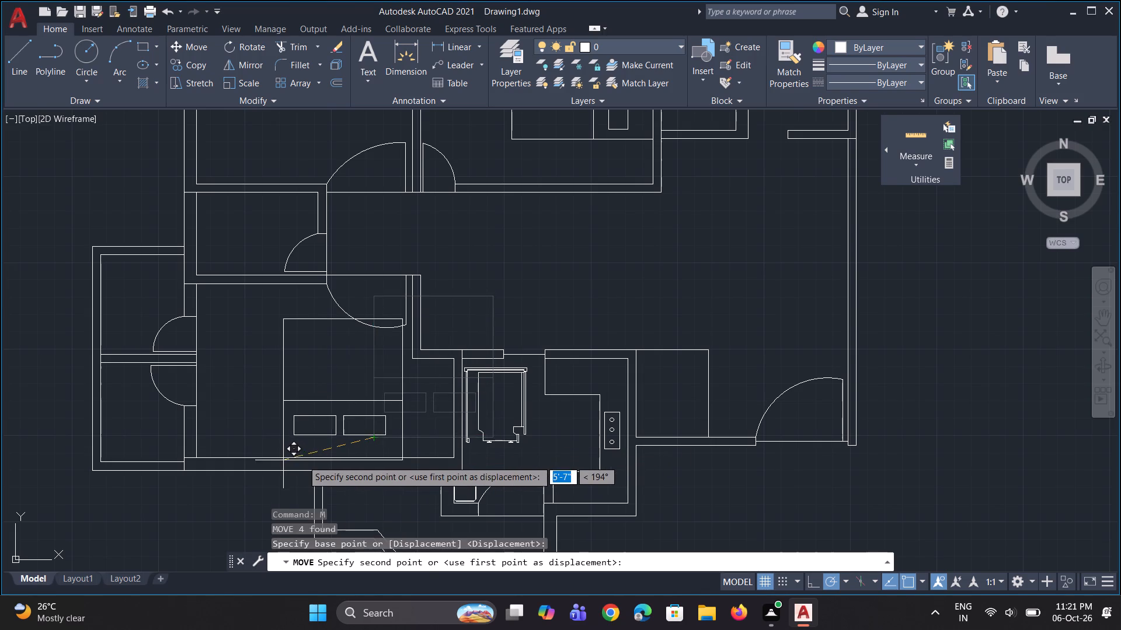
pyautogui.click(305, 460)
# Move the bed straight west along the south wall, leaving a small gap to the bedroom's west wall.
pyautogui.click(303, 453)
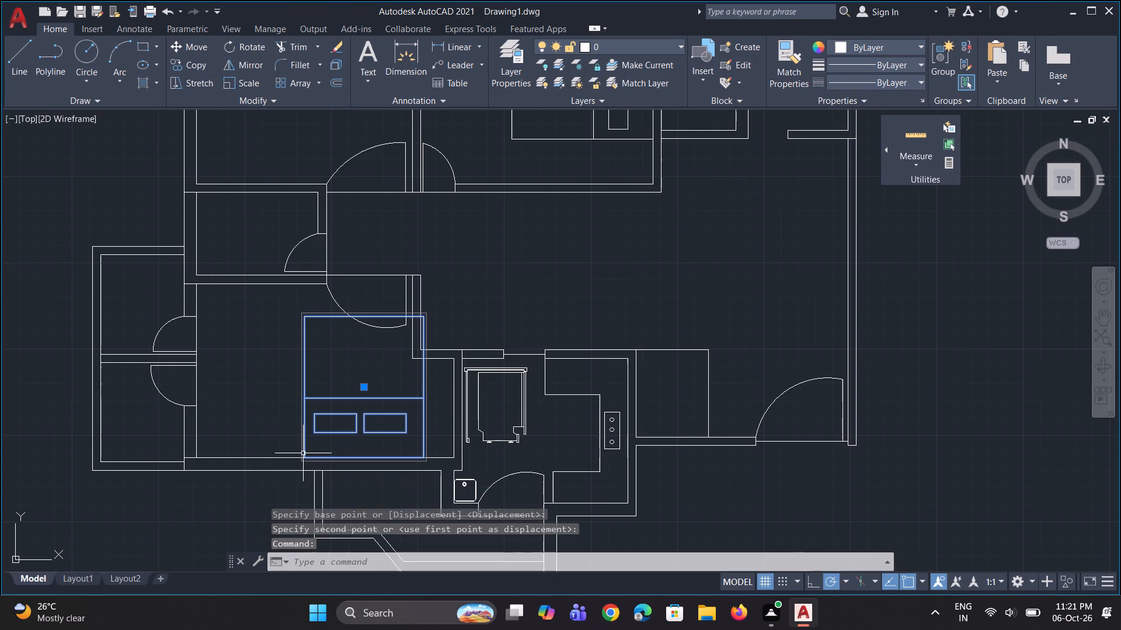
pyautogui.write('m')
pyautogui.press('space')
pyautogui.click(302, 453)
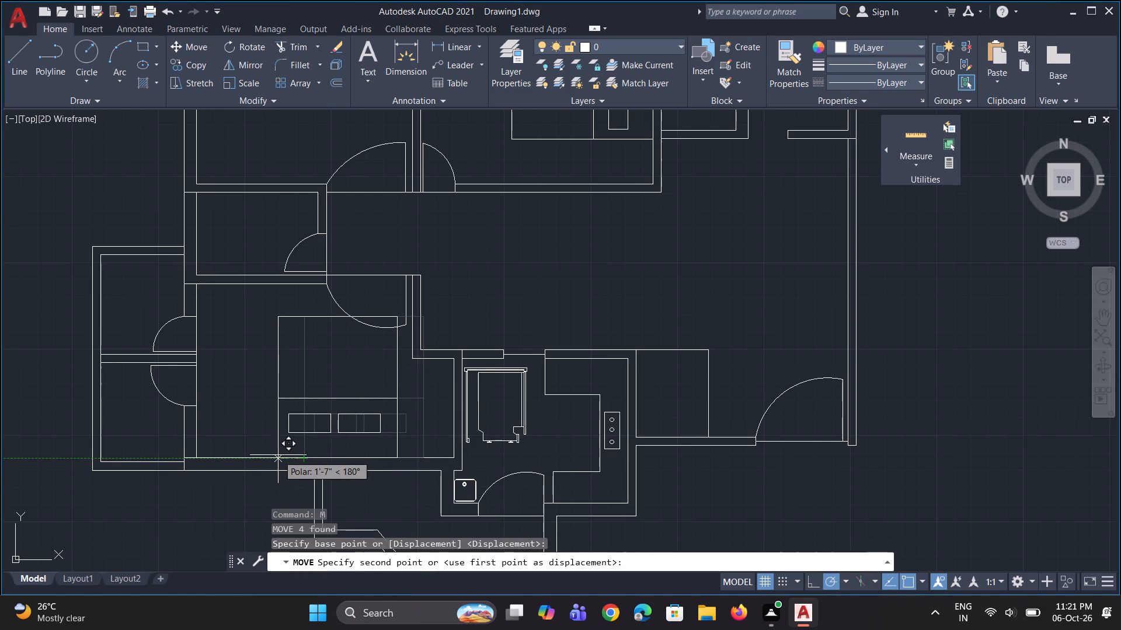
pyautogui.click(225, 457)
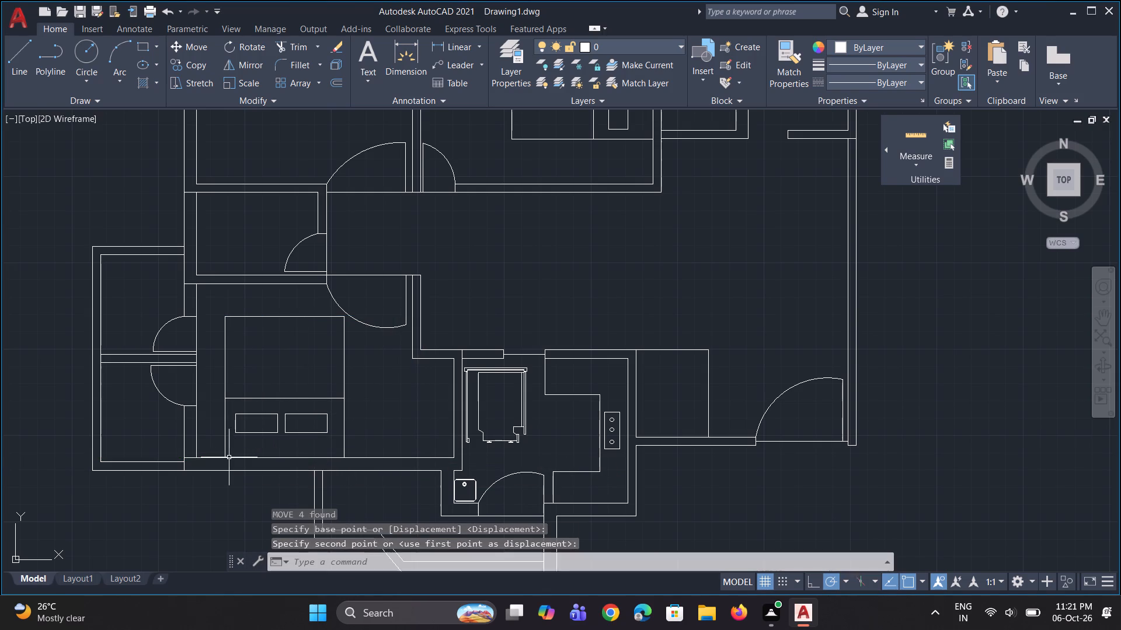
pyautogui.scroll(-2, 291, 467)
pyautogui.press('Escape')
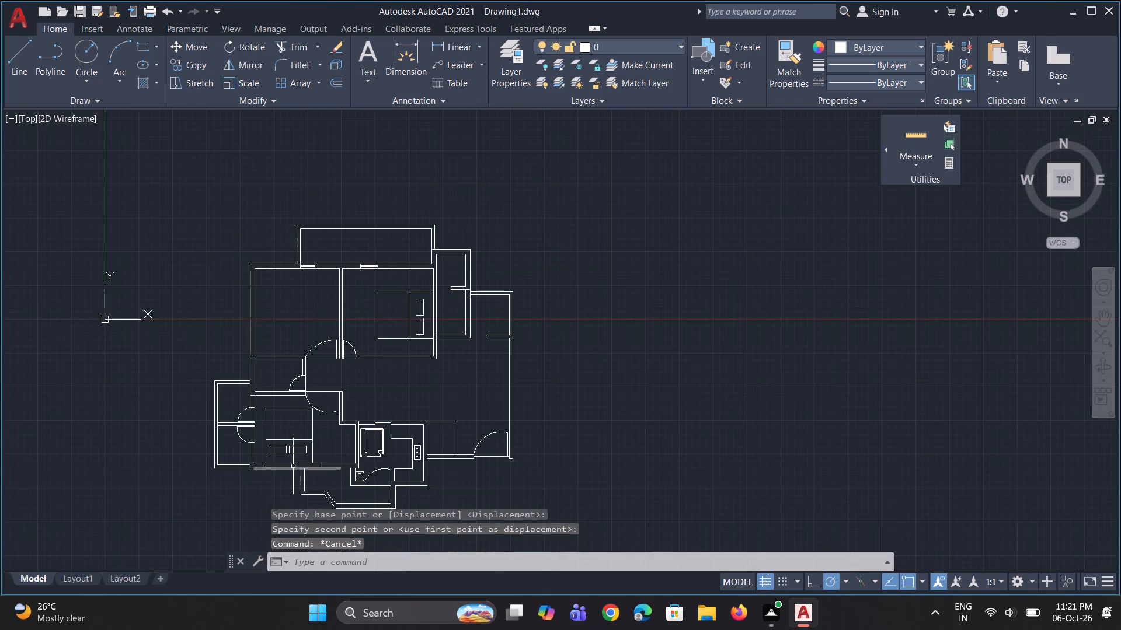
# Copy the north-east bedroom's bed west into the adjoining north-west bedroom, with its foot edge against the west wall.
pyautogui.scroll(-1, 294, 466)
pyautogui.scroll(1, 311, 352)
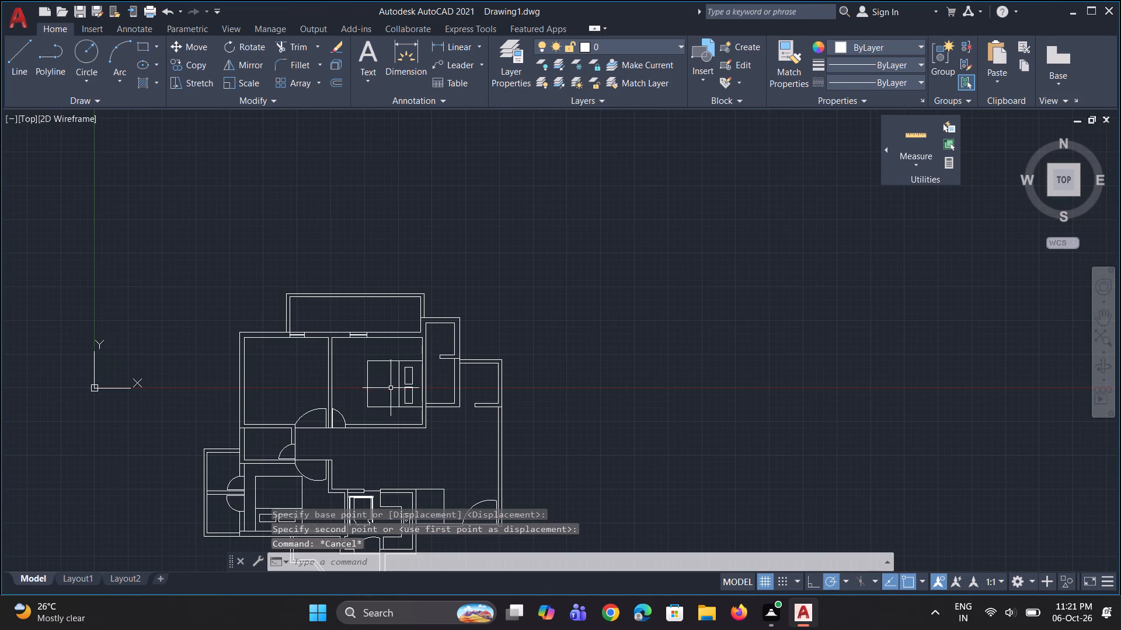
pyautogui.click(370, 406)
pyautogui.write('co')
pyautogui.press('Return')
pyautogui.click(370, 406)
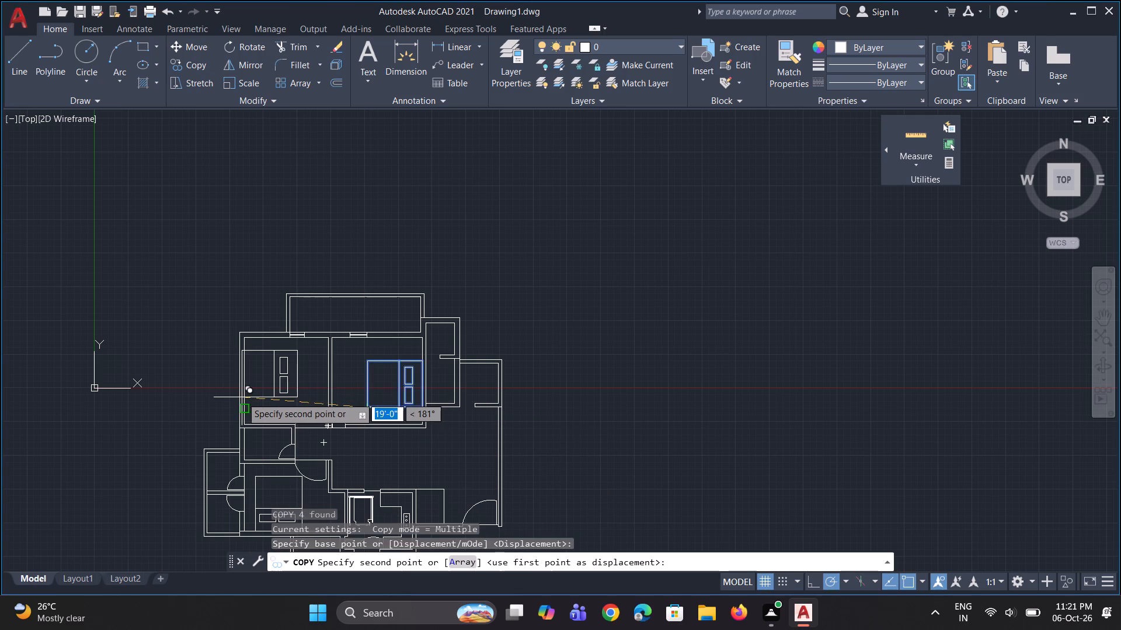
pyautogui.click(247, 402)
pyautogui.scroll(1, 292, 395)
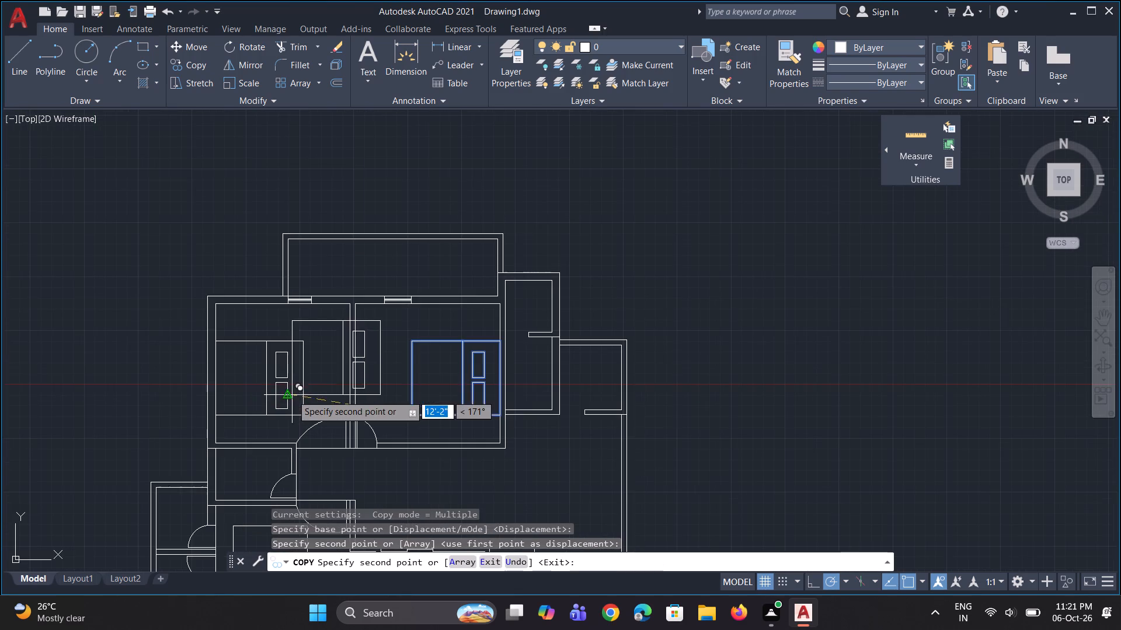
pyautogui.press('Escape')
# Rotate the new bed copy 180° about its north-east corner so the pillows lie at its west end.
pyautogui.click(305, 381)
pyautogui.rightClick(305, 381)
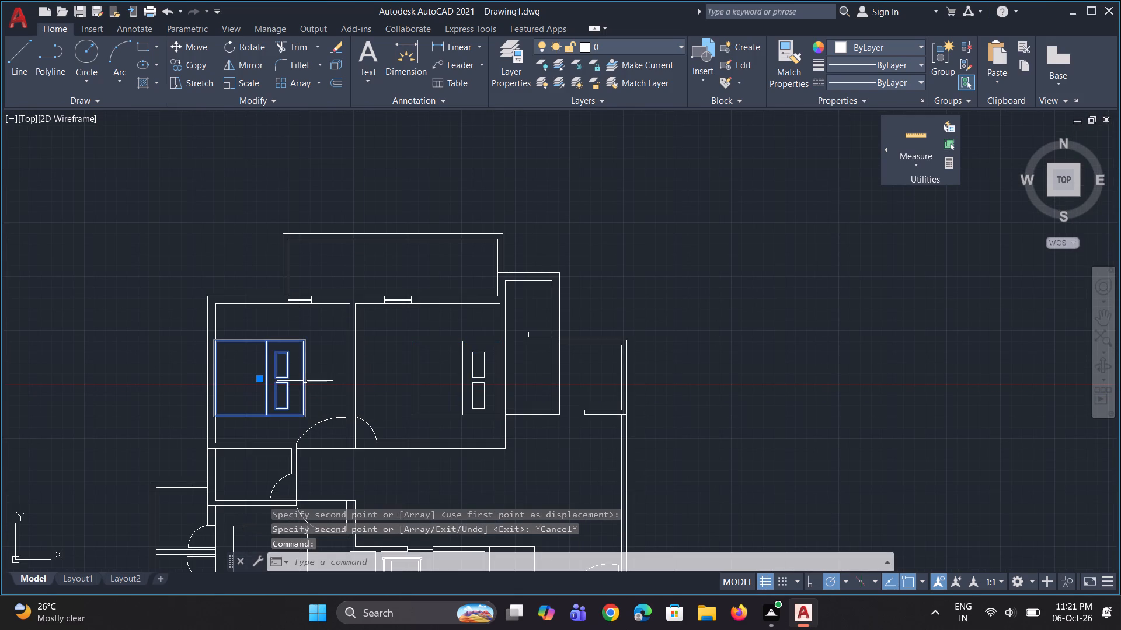
pyautogui.click(372, 197)
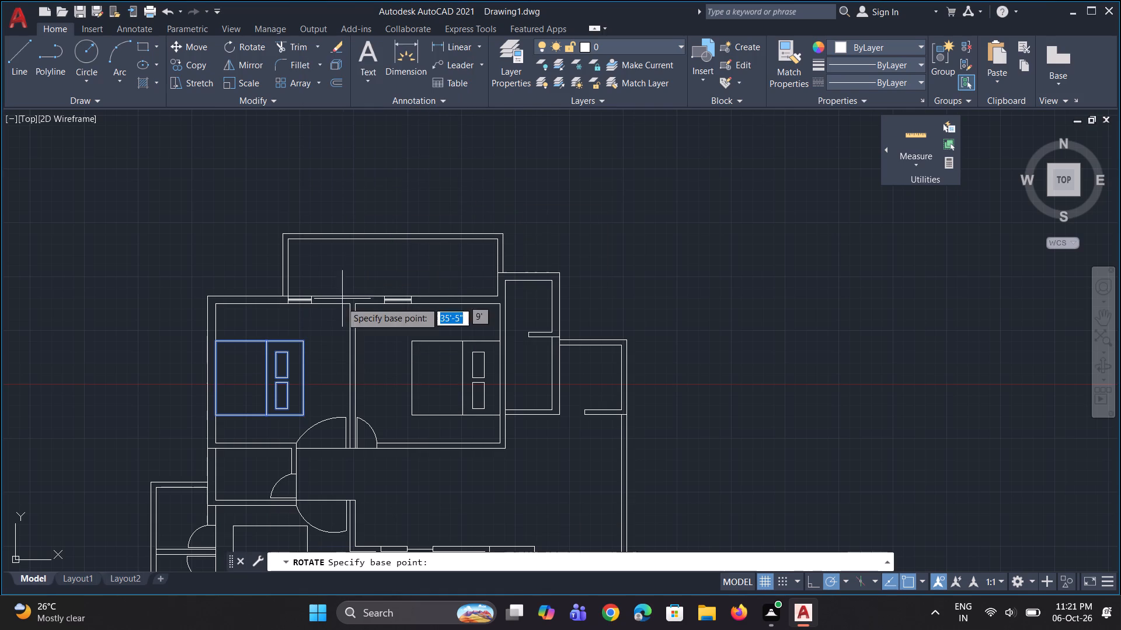
pyautogui.click(307, 341)
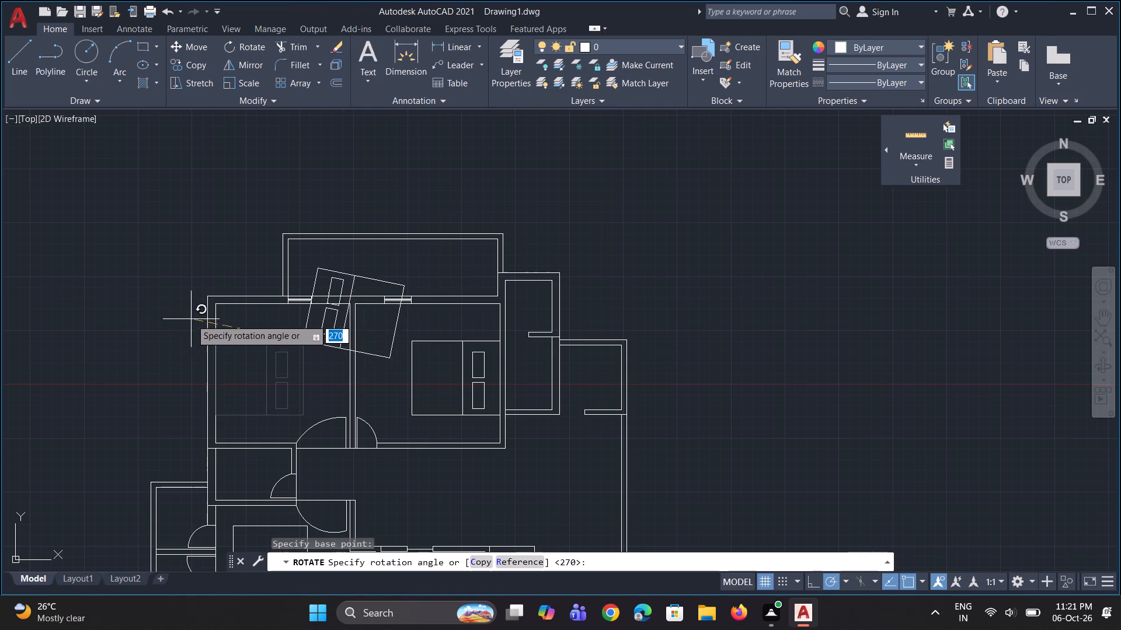
pyautogui.click(191, 345)
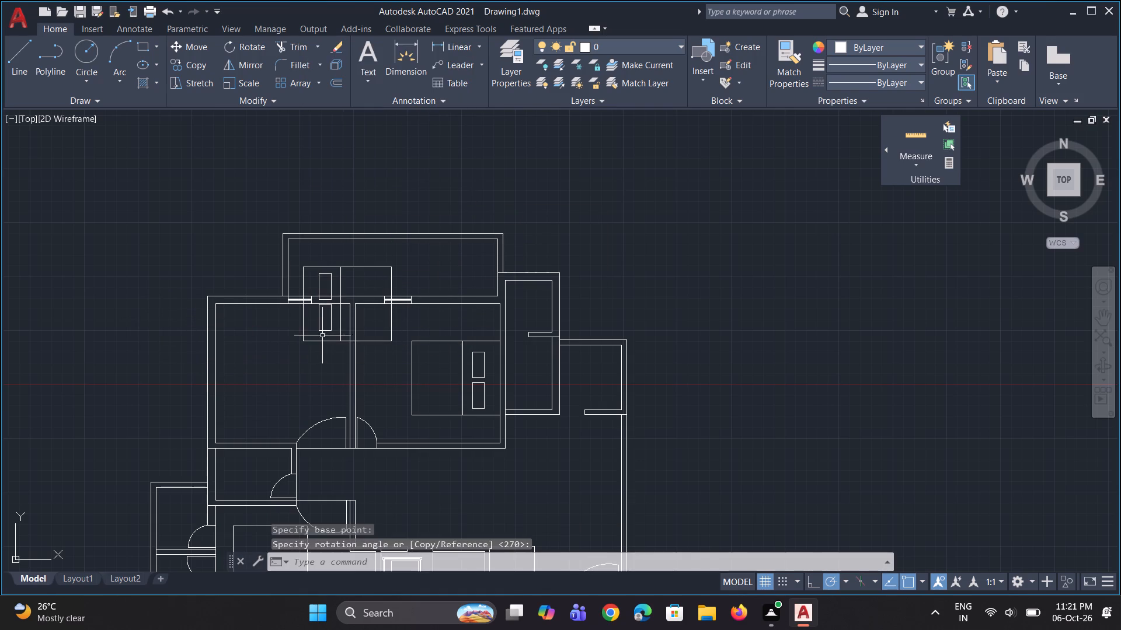
# Move the rotated bed by its south-west corner back into the north-west bedroom, with its pillow end against the west wall.
pyautogui.click(322, 342)
pyautogui.write('m')
pyautogui.press('space')
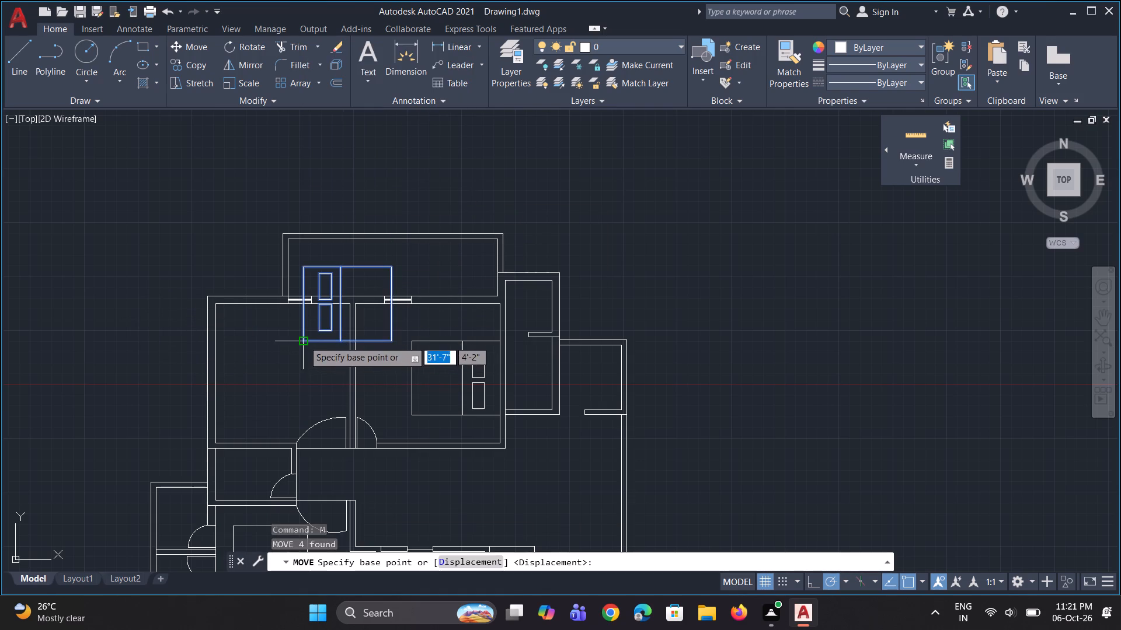
pyautogui.click(304, 341)
pyautogui.scroll(2, 216, 406)
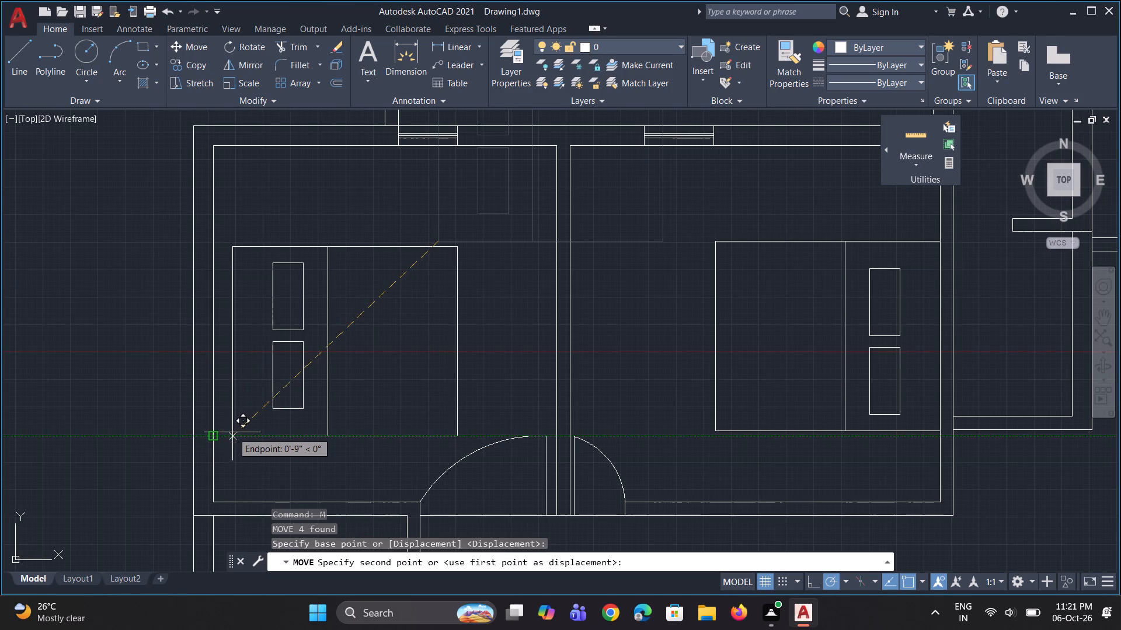
pyautogui.click(218, 429)
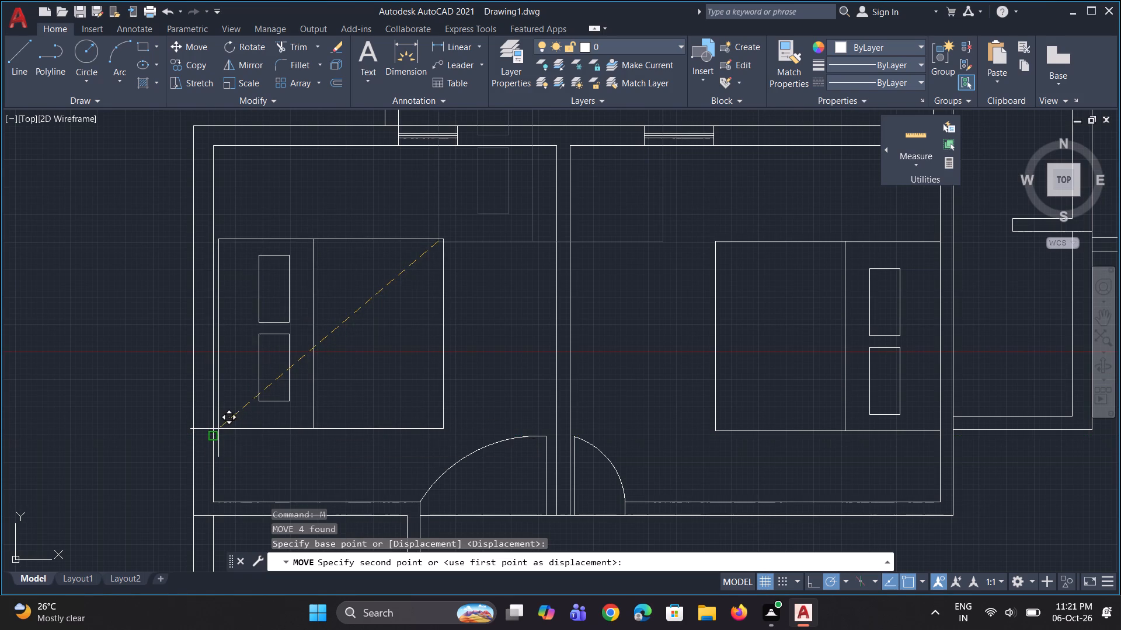
# Draw a rectangular wardrobe outline in the north-east bedroom's north-west corner, using its north and west walls as two sides.
pyautogui.scroll(-4, 338, 388)
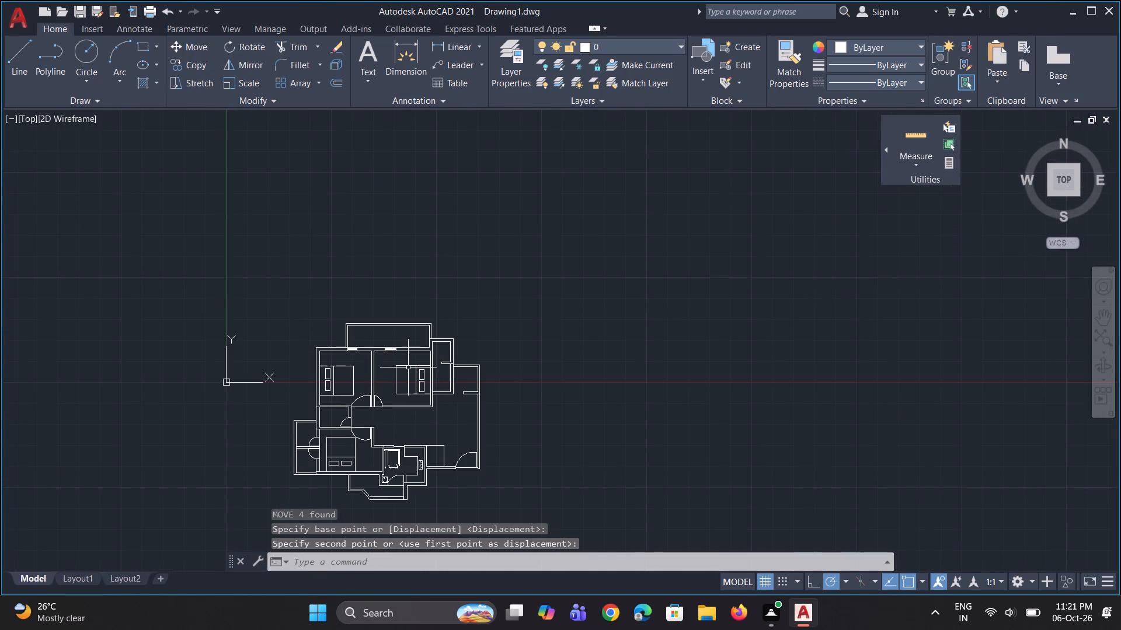
pyautogui.press('Escape')
pyautogui.scroll(2, 398, 446)
pyautogui.scroll(-3, 404, 399)
pyautogui.scroll(2, 417, 463)
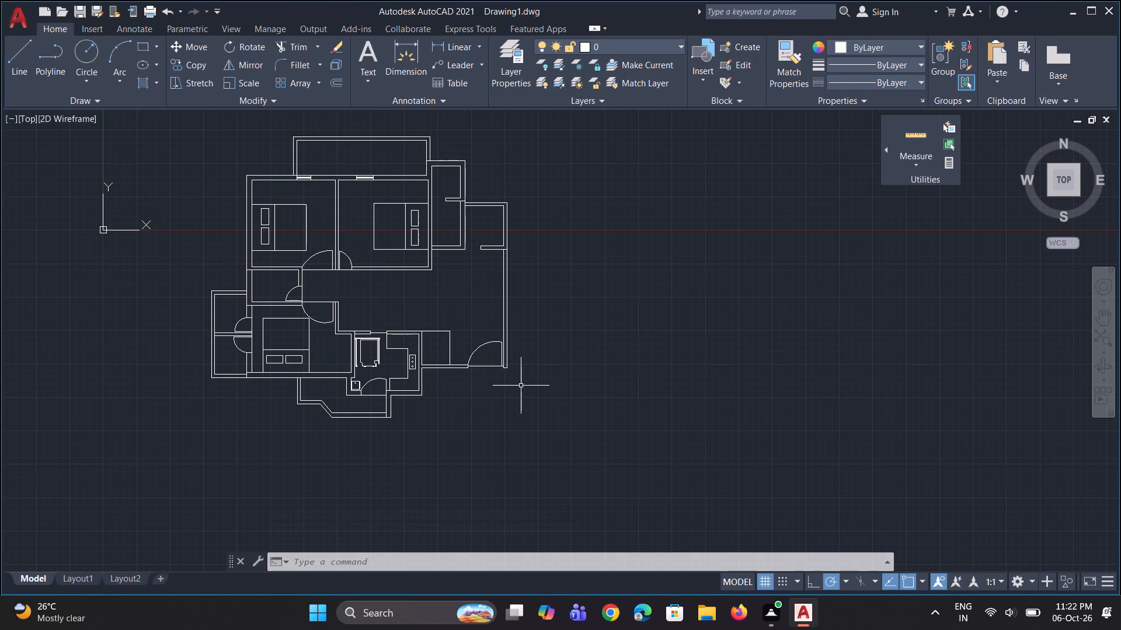
pyautogui.scroll(2, 361, 207)
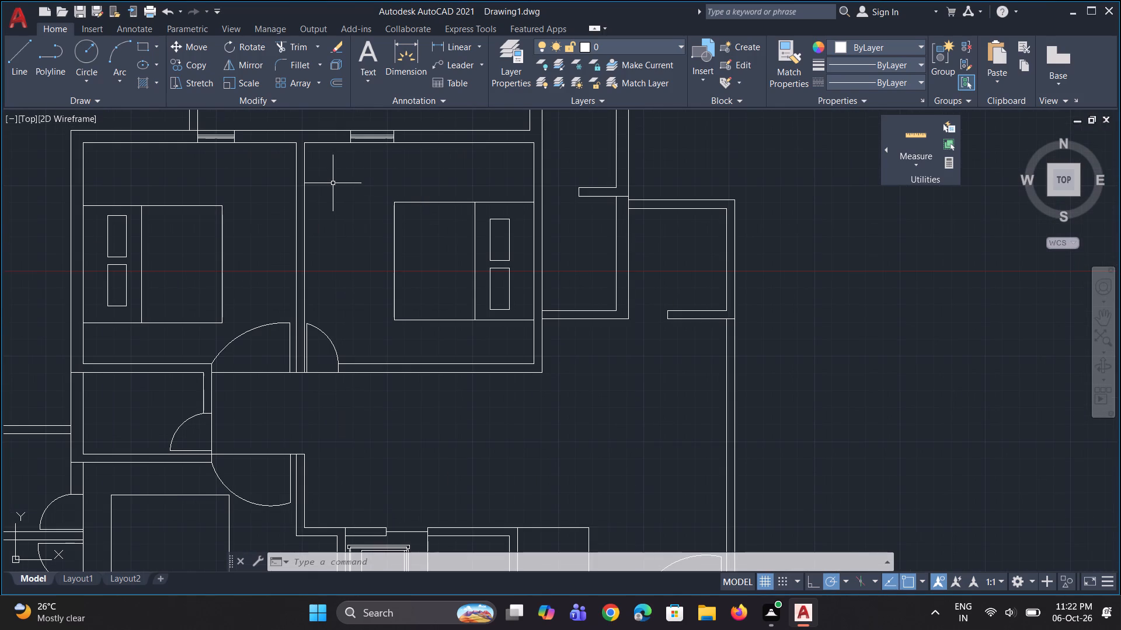
pyautogui.press('l')
pyautogui.press('space')
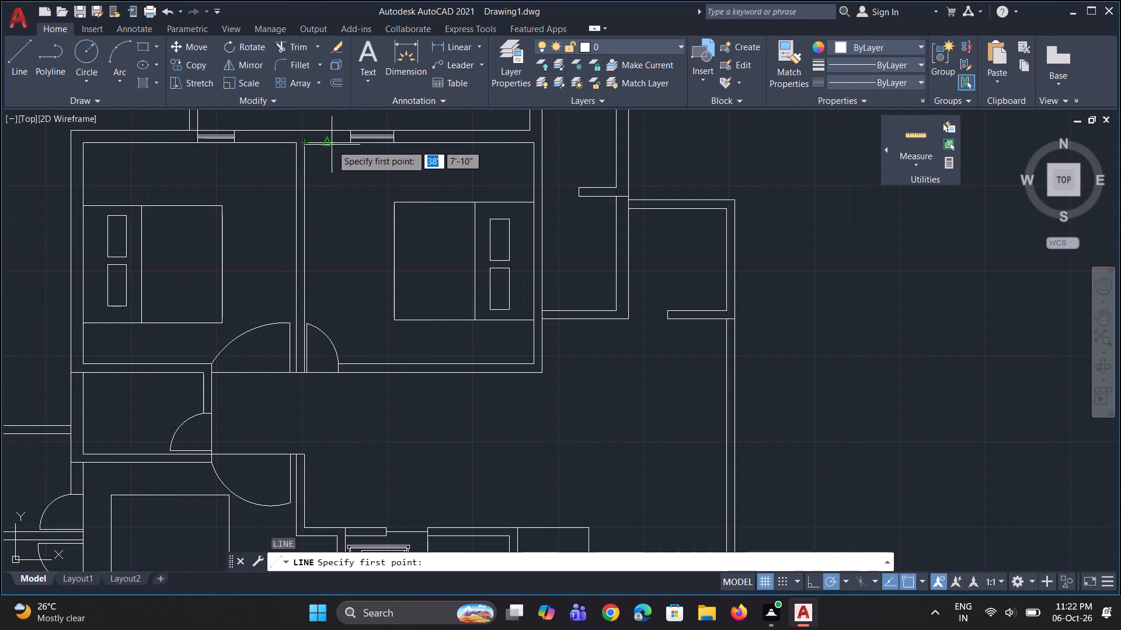
pyautogui.click(342, 146)
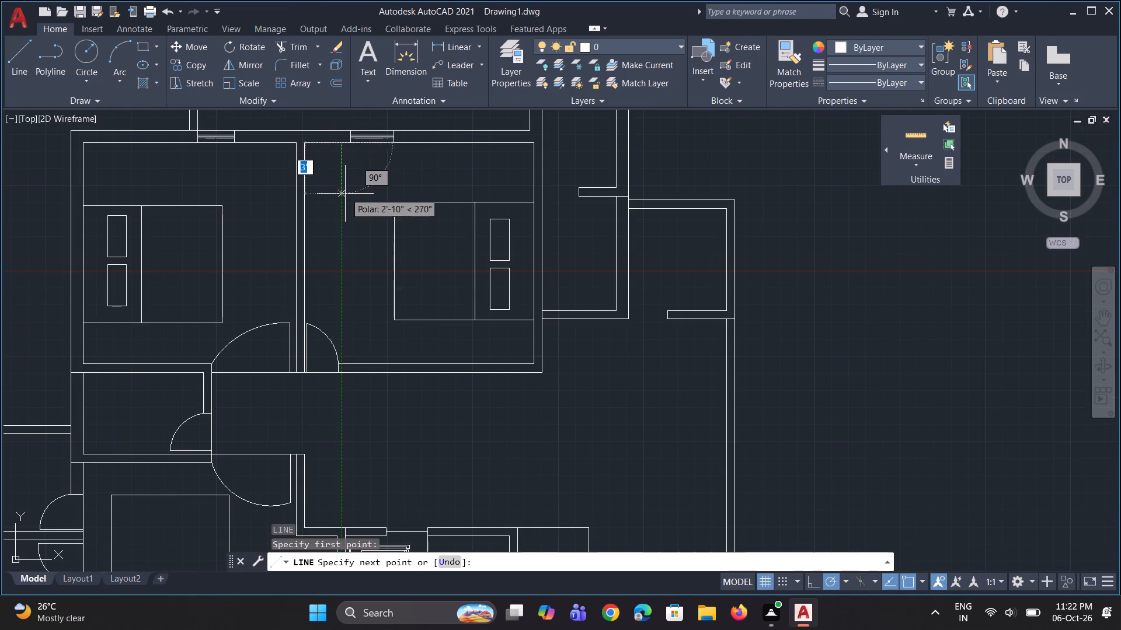
pyautogui.click(342, 265)
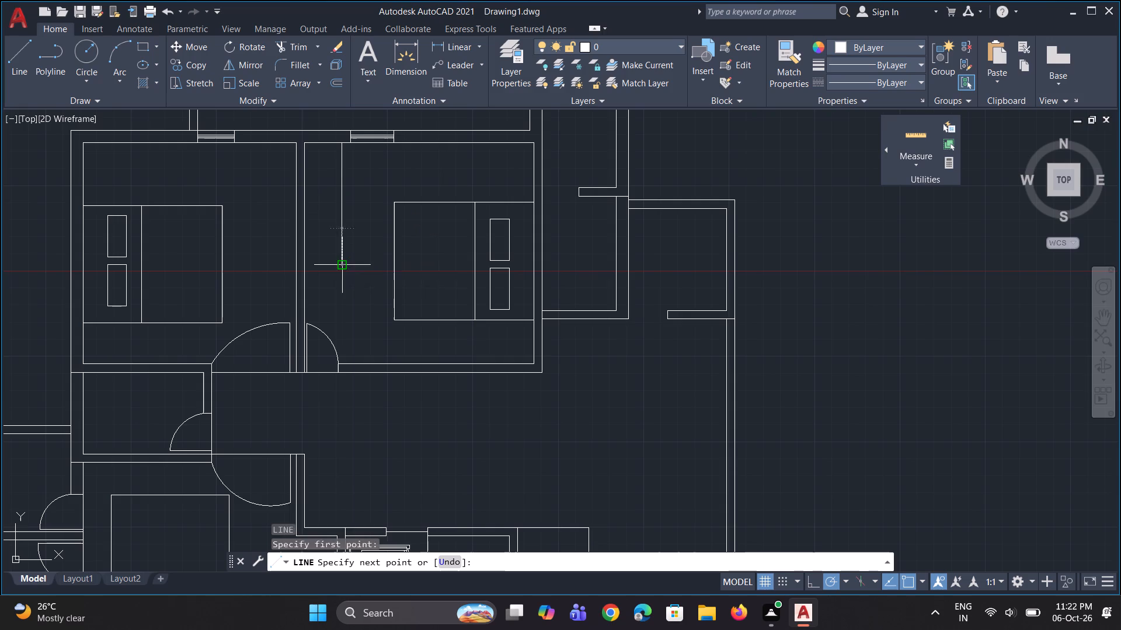
pyautogui.click(302, 264)
pyautogui.press('space')
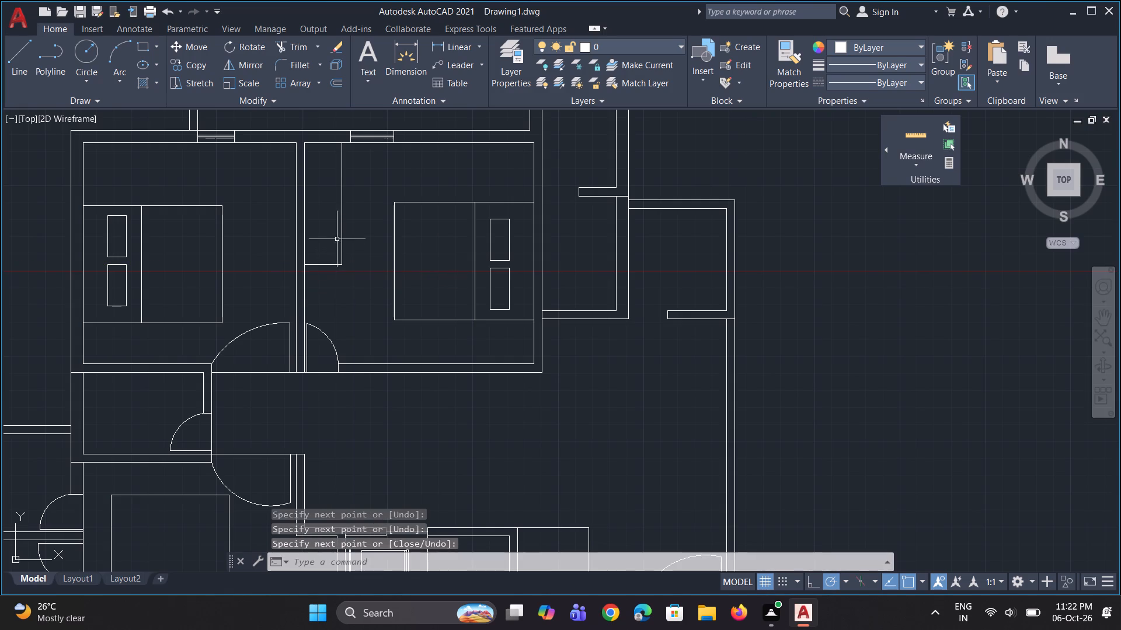
# Draw a wardrobe outline about 2'-6" by 7'-8" in the north-west bedroom's north-east corner, against its north and east walls.
pyautogui.press('l')
pyautogui.press('space')
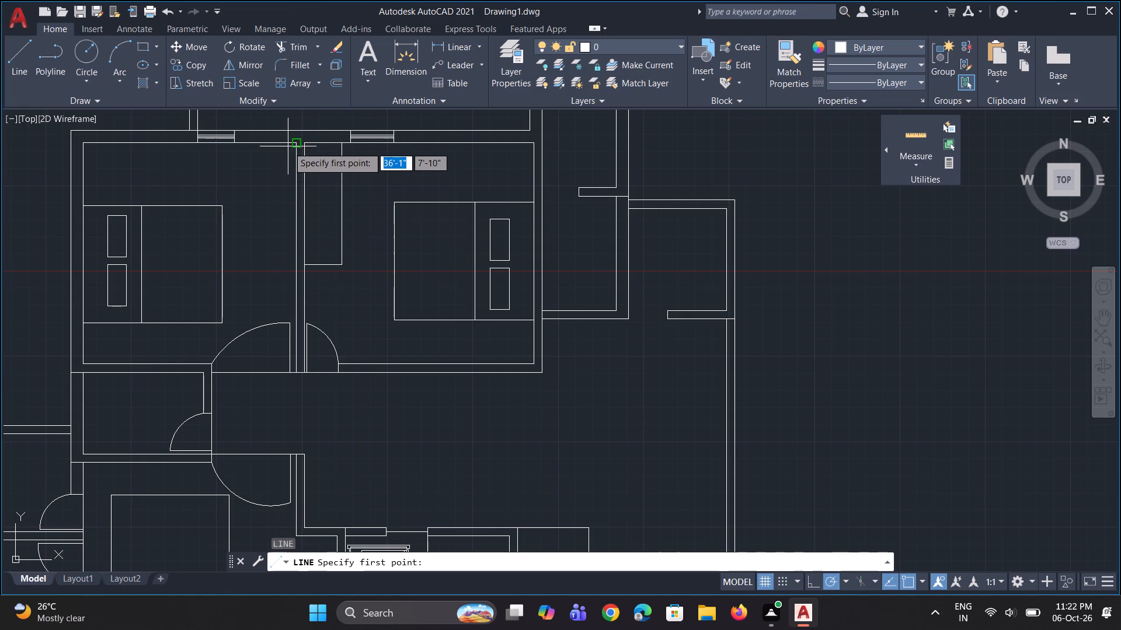
pyautogui.click(255, 148)
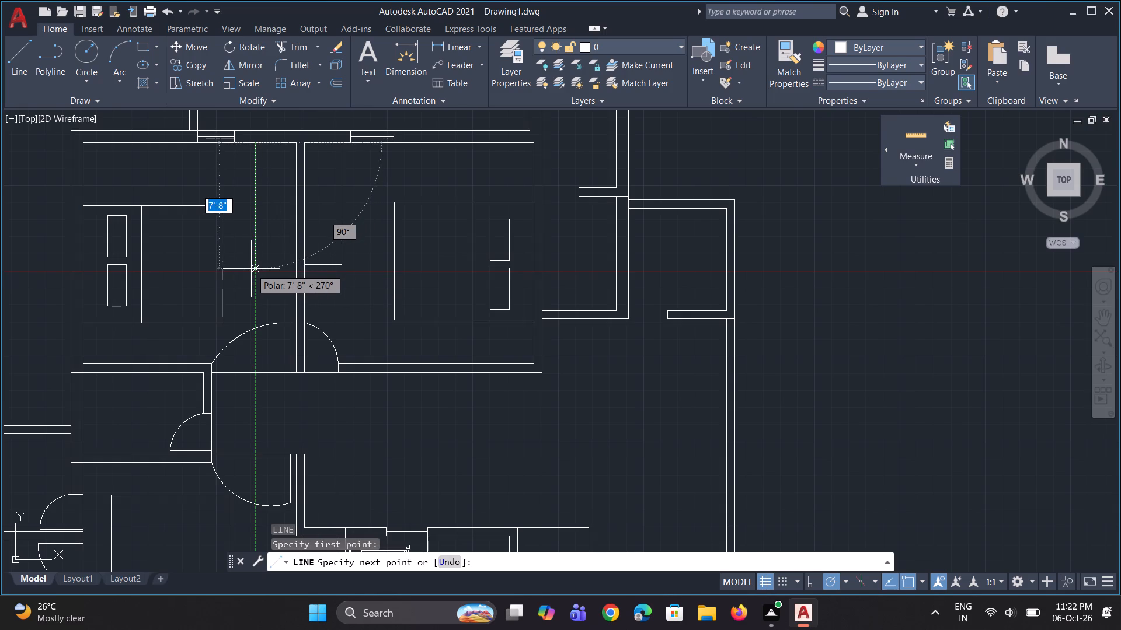
pyautogui.click(254, 269)
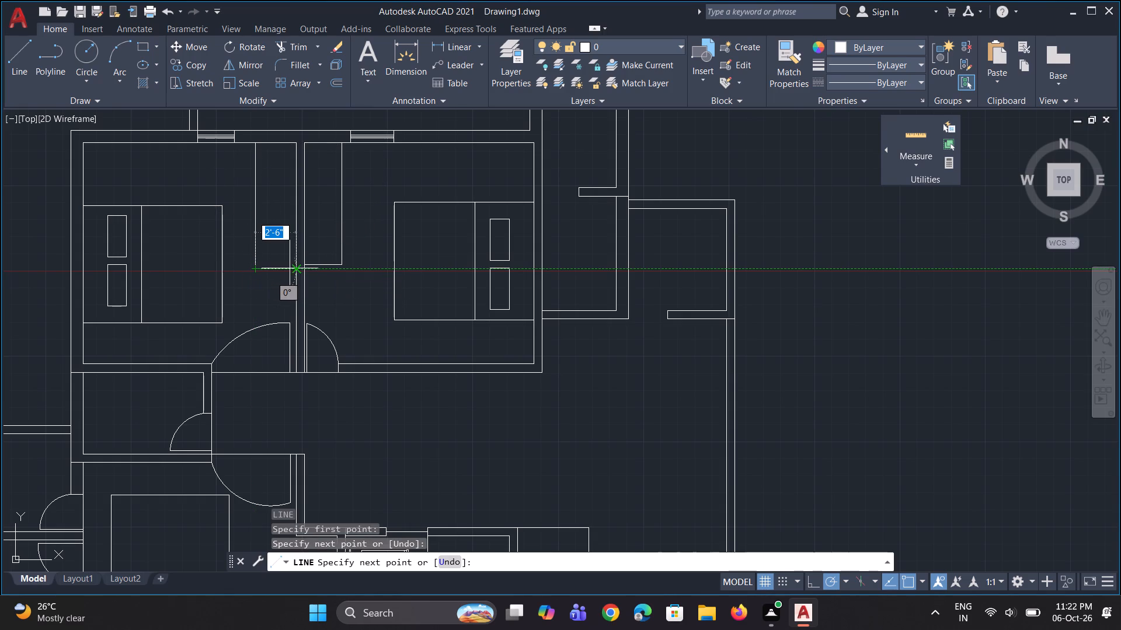
pyautogui.click(294, 268)
pyautogui.press('space')
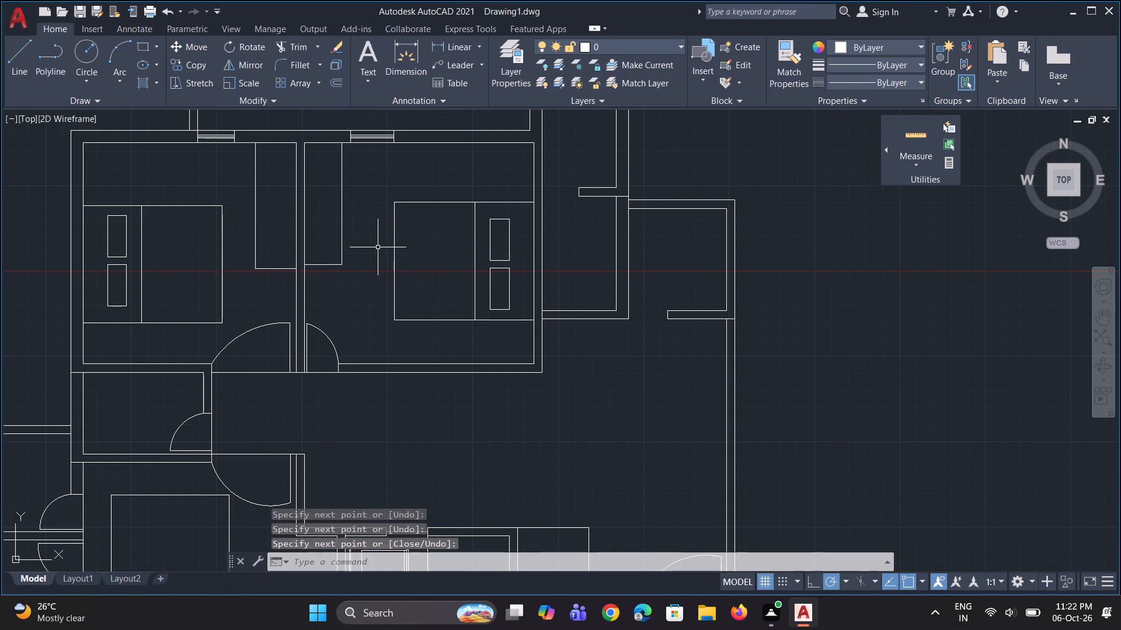
# Draw a lengthwise line down the middle of each of the two wardrobes, from the north wall to the south edge.
pyautogui.press('l')
pyautogui.press('space')
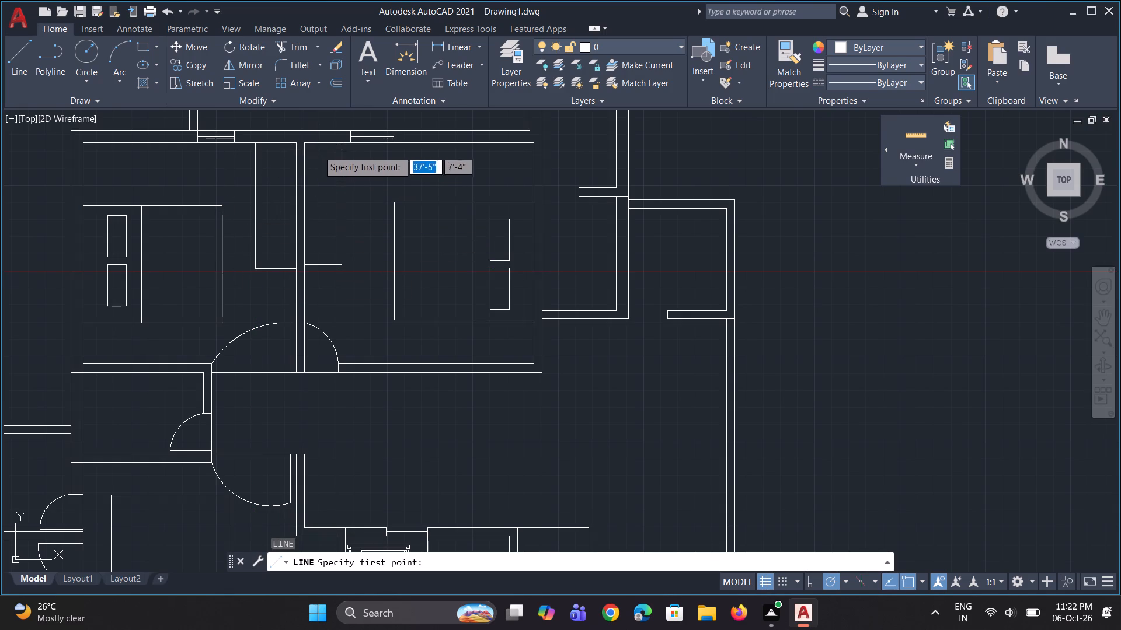
pyautogui.moveTo(323, 145); pyautogui.dragTo(323, 157)
pyautogui.click(326, 262)
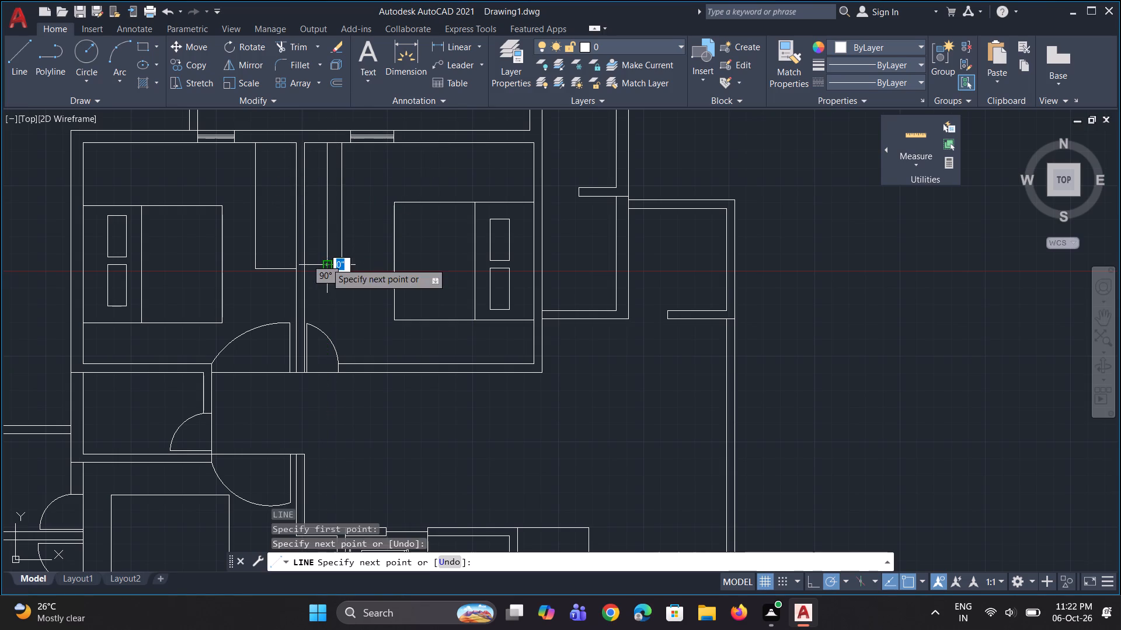
pyautogui.press('space')
pyautogui.press('space')
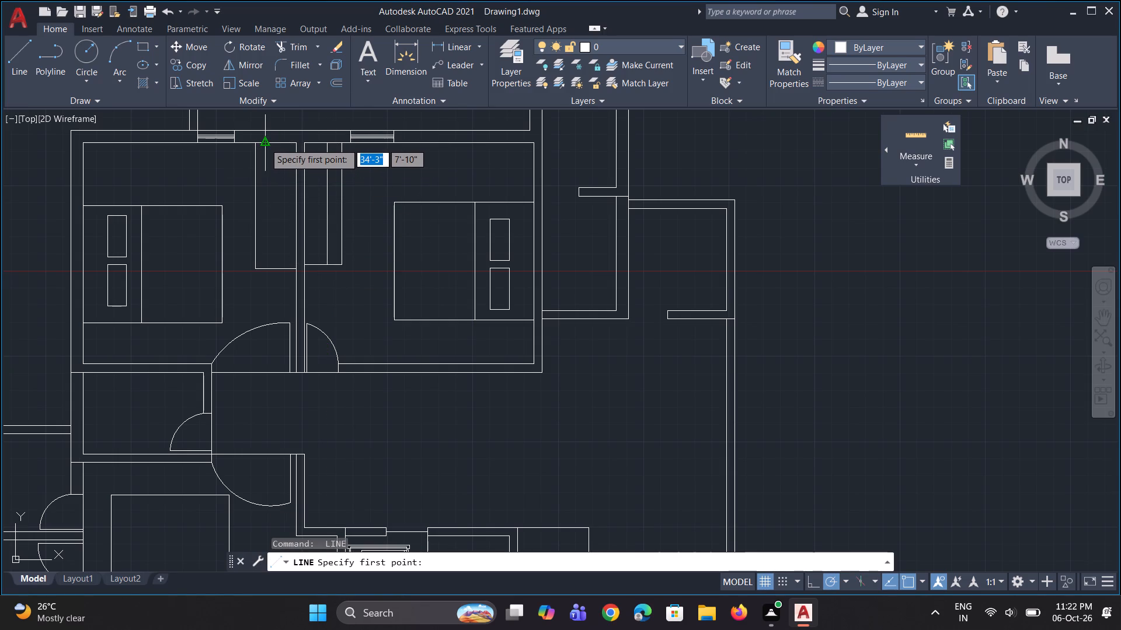
pyautogui.click(274, 148)
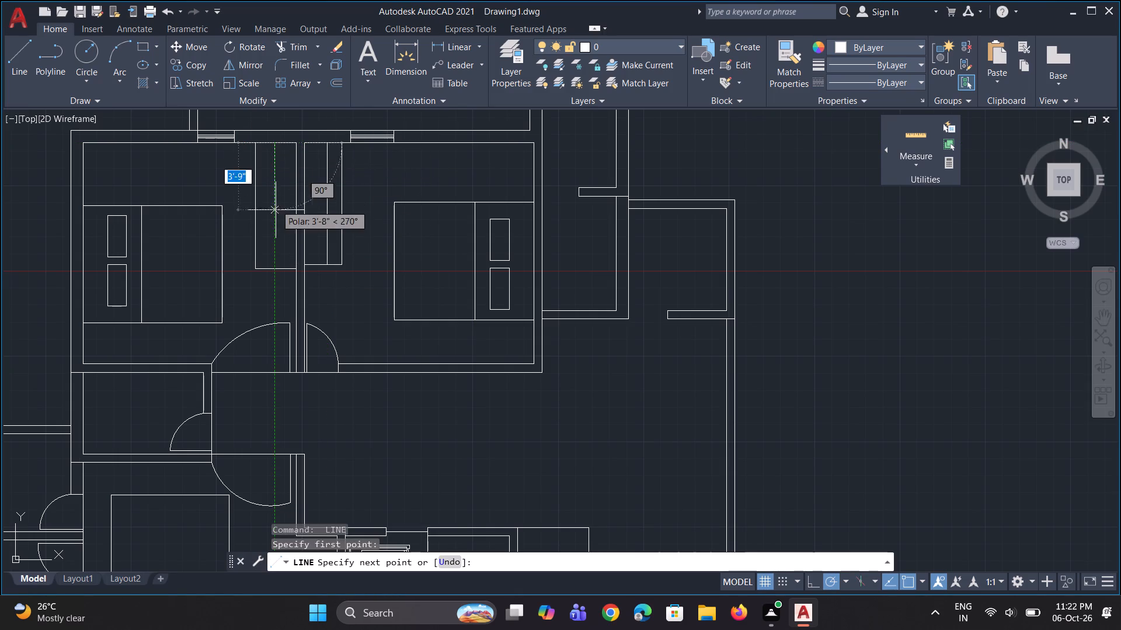
pyautogui.click(276, 269)
pyautogui.press('space')
# Draw a rectangular dining table, longer east to west, in the open hall between the north-east bedroom and the kitchen.
pyautogui.scroll(-3, 356, 261)
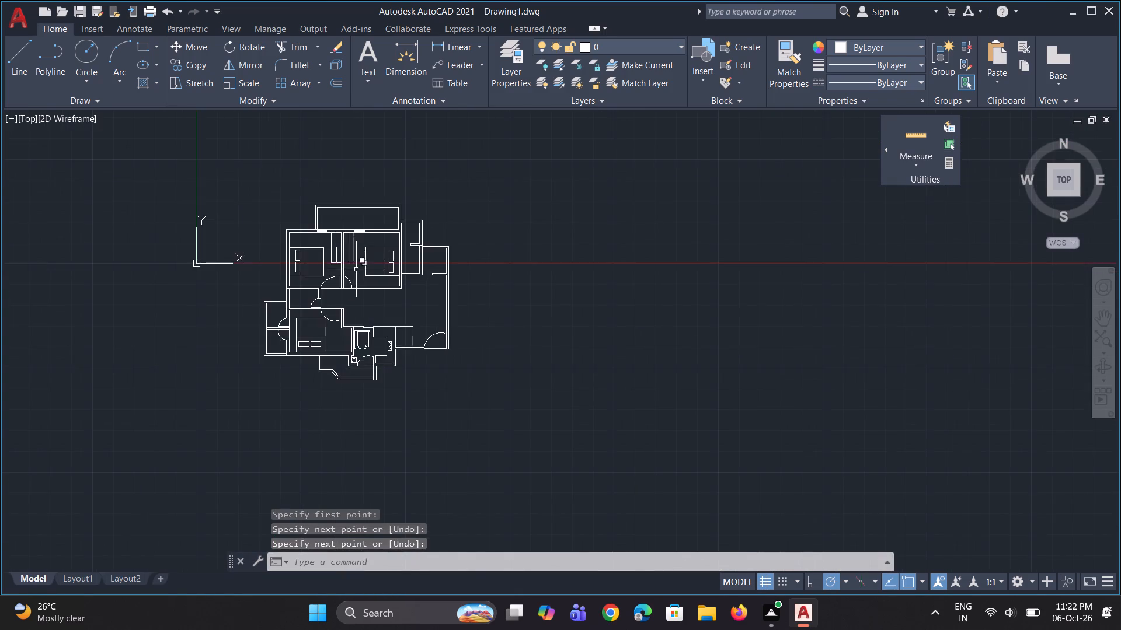
pyautogui.scroll(3, 356, 269)
pyautogui.scroll(-2, 268, 246)
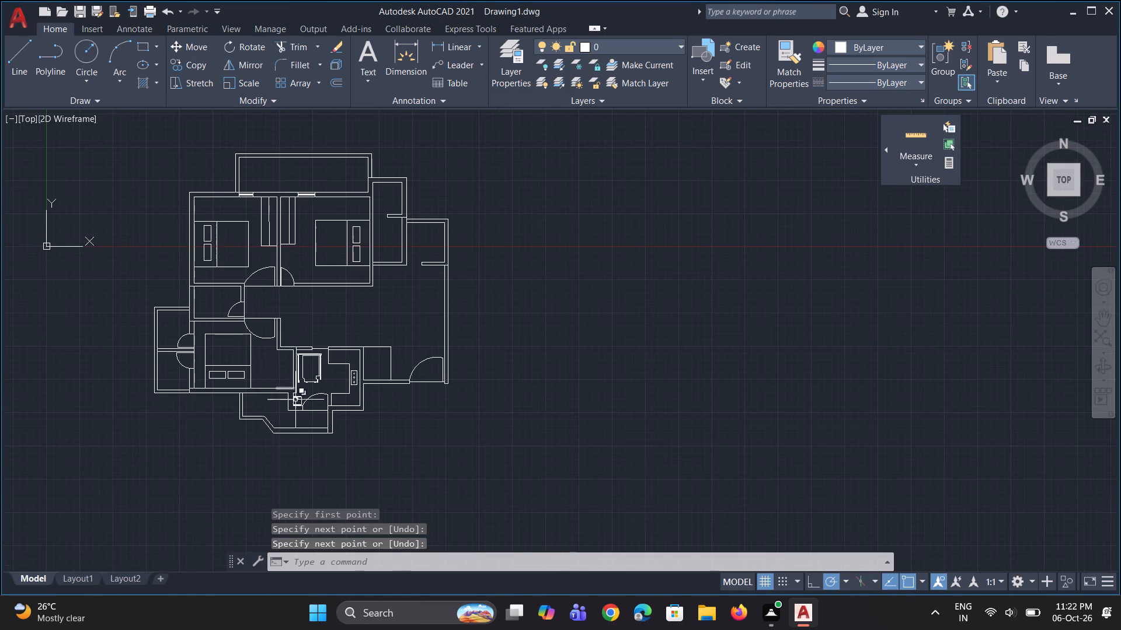
pyautogui.scroll(1, 326, 456)
pyautogui.scroll(-1, 267, 353)
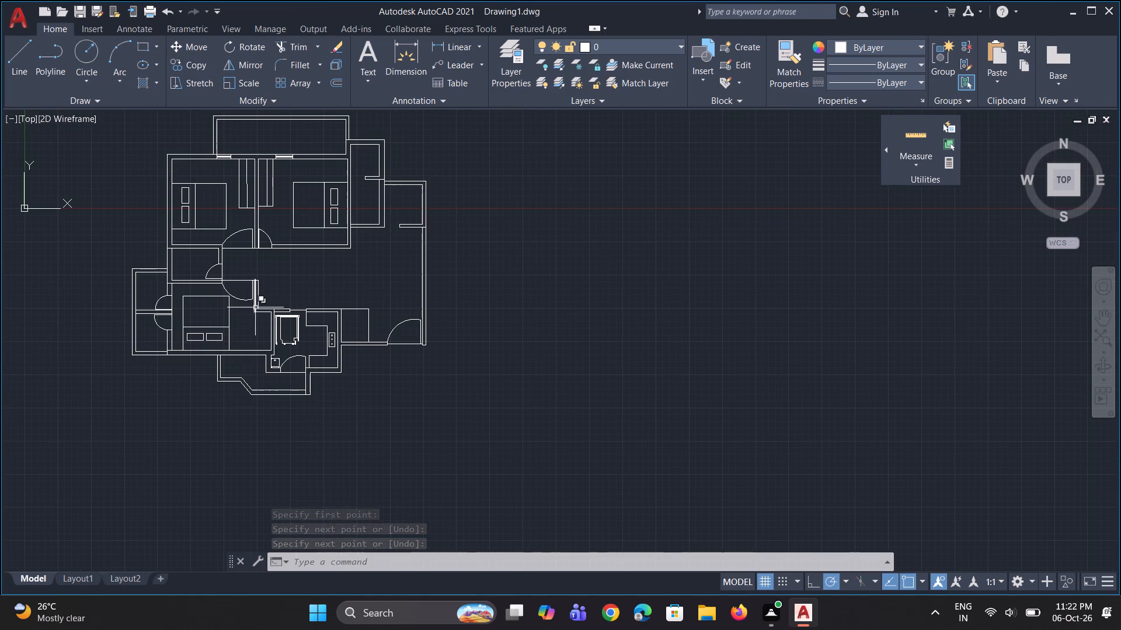
pyautogui.write('rec')
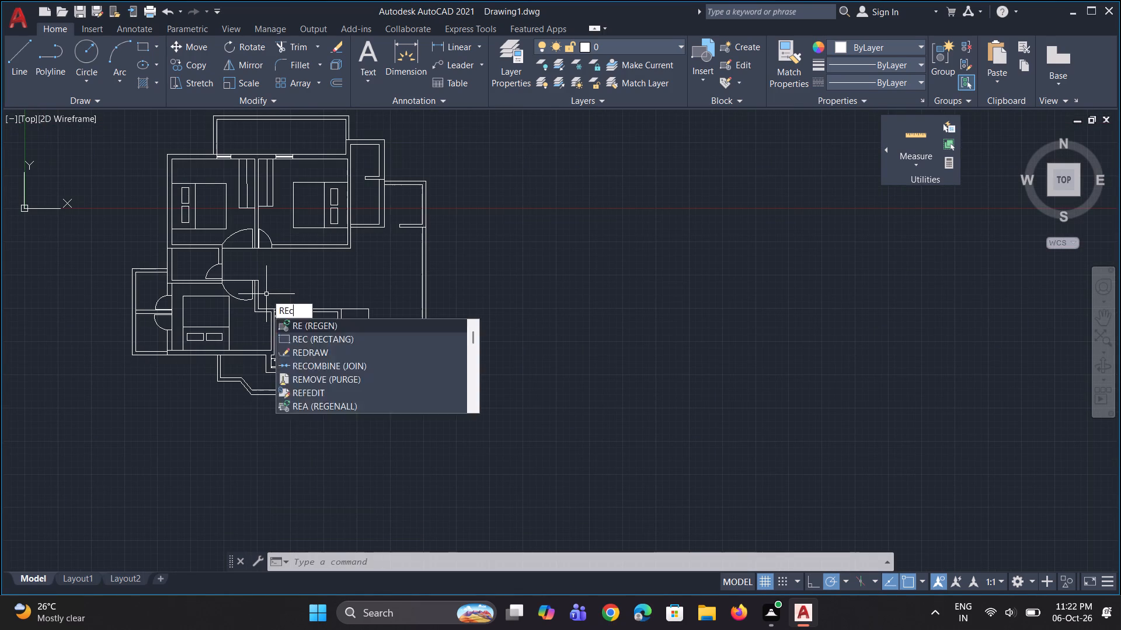
pyautogui.press('space')
pyautogui.scroll(2, 313, 275)
pyautogui.click(294, 252)
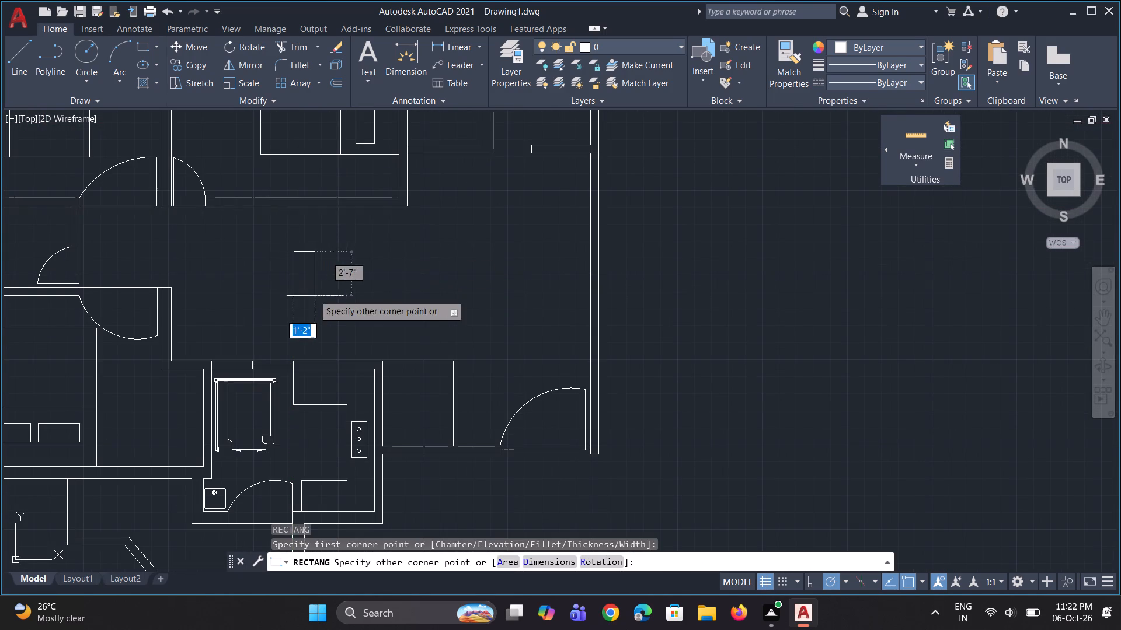
pyautogui.click(403, 301)
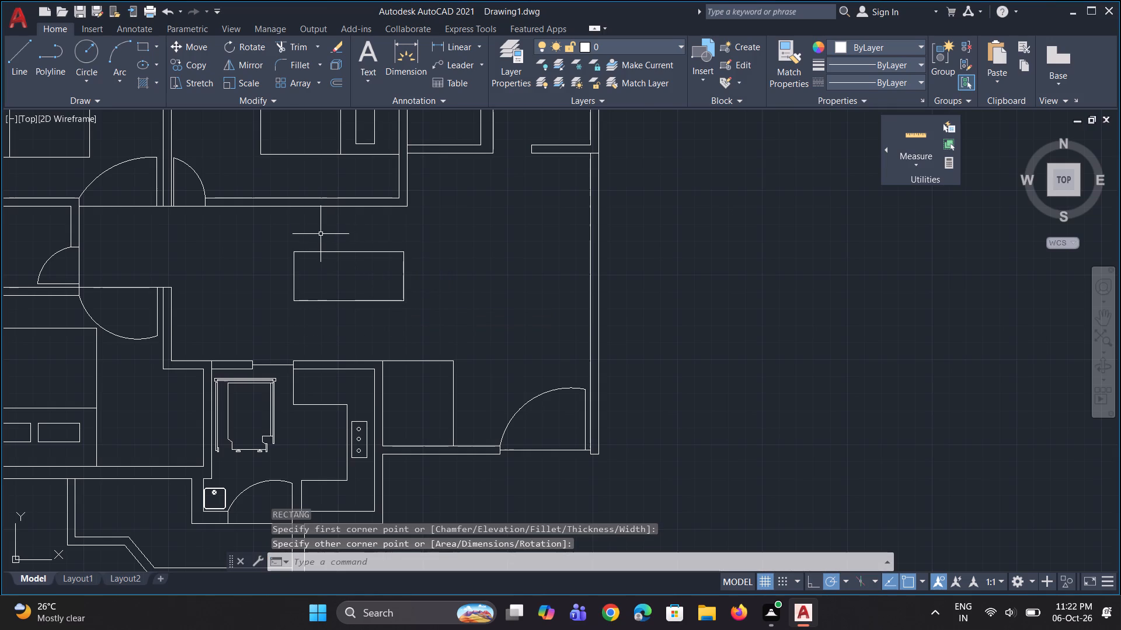
pyautogui.press('Escape')
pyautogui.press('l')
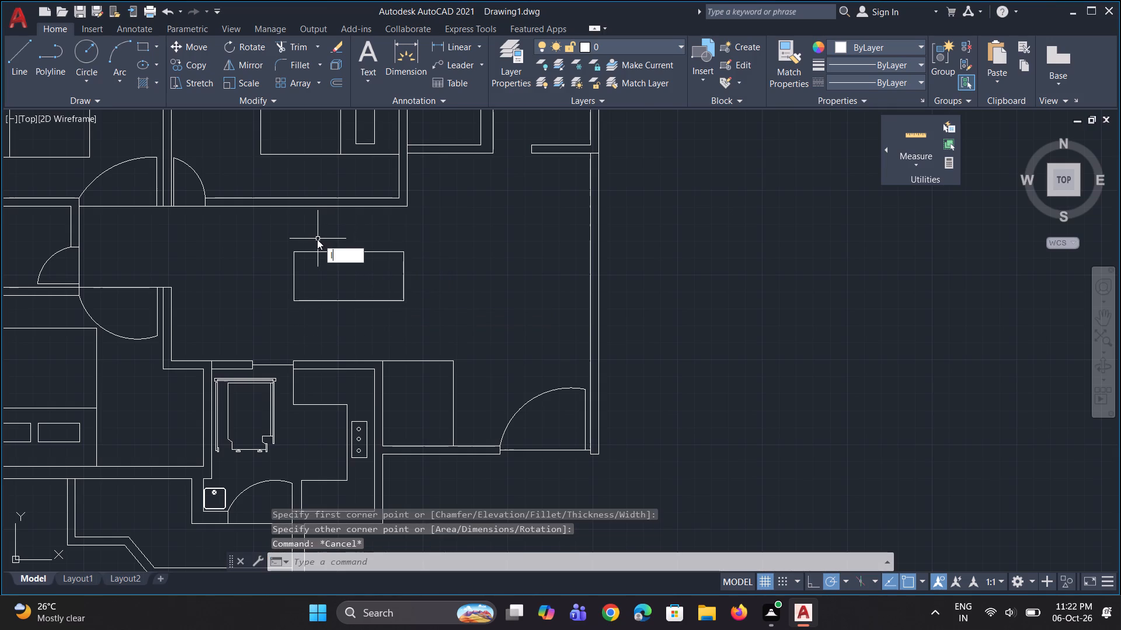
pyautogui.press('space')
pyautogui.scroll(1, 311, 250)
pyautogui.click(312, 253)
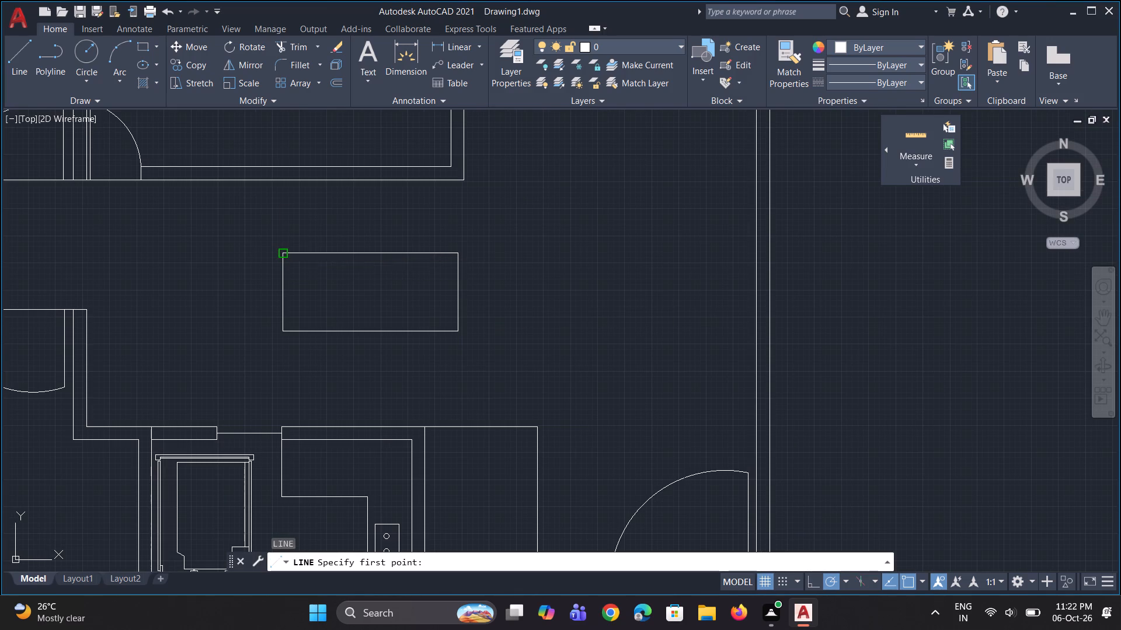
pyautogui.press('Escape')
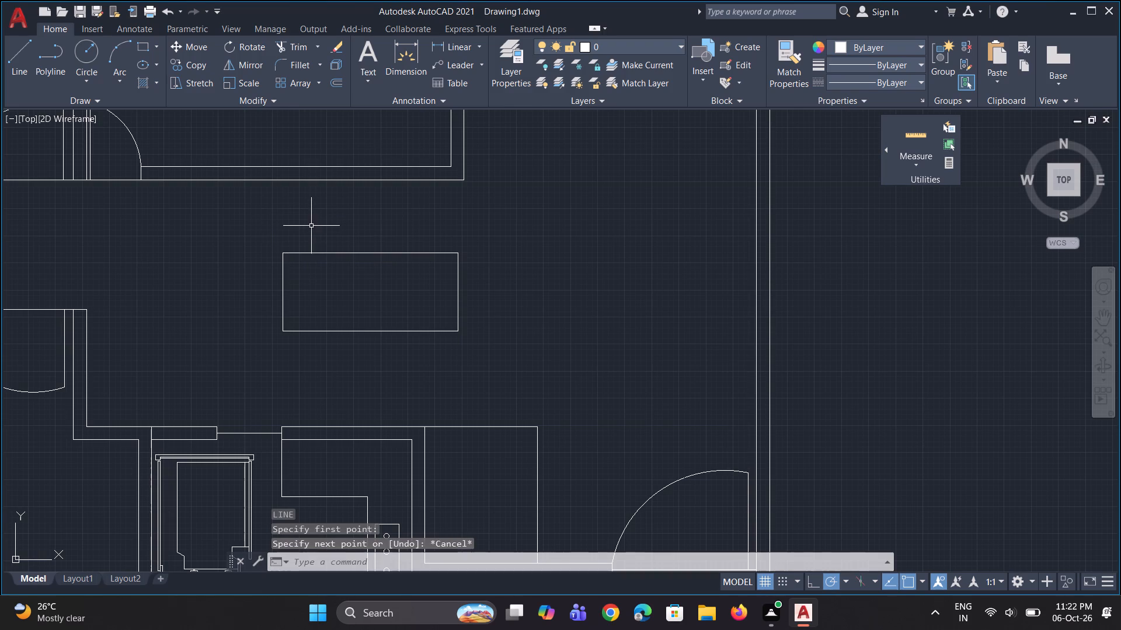
# Draw a three-sided chair seat about 8" wide on the table's north edge, starting about 11" east of its north-west corner.
pyautogui.press('l')
pyautogui.press('space')
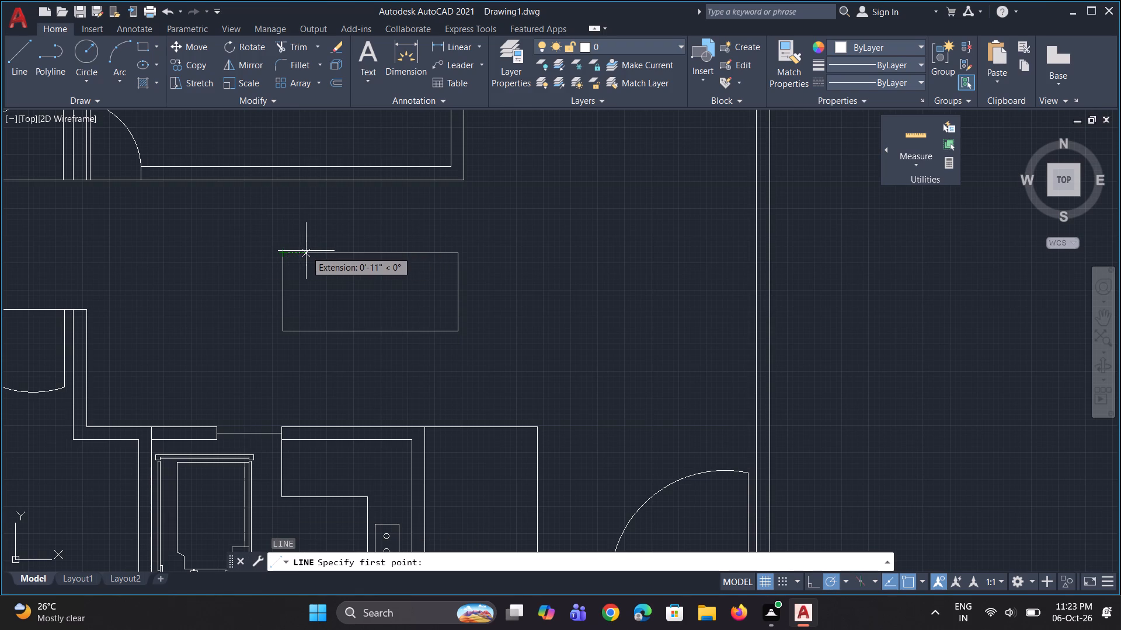
pyautogui.click(306, 251)
pyautogui.click(307, 237)
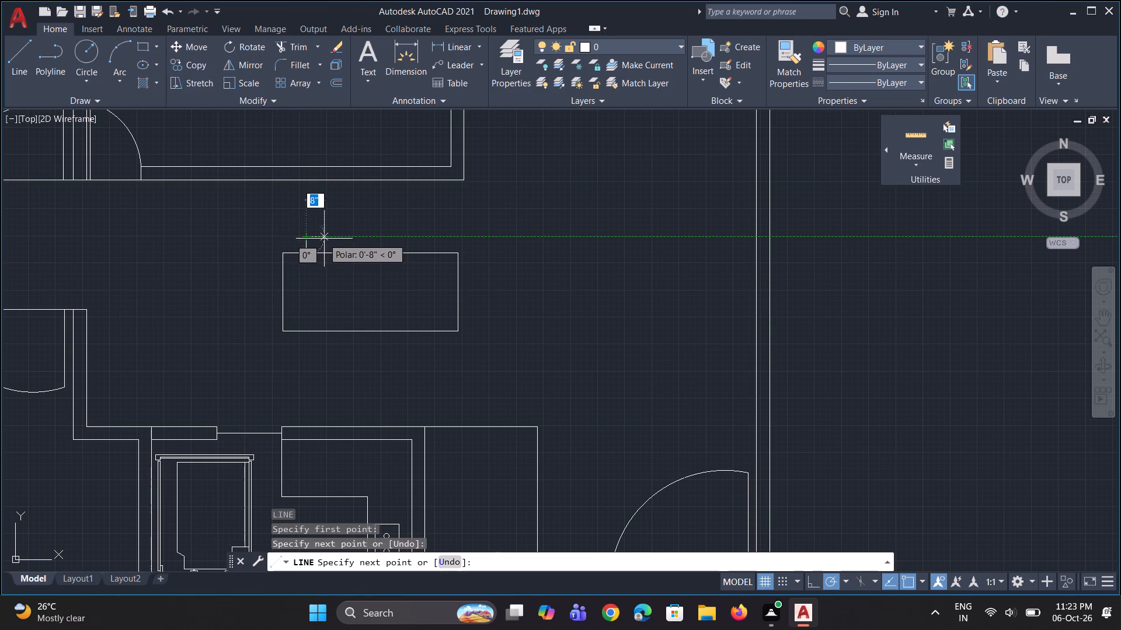
pyautogui.click(325, 239)
pyautogui.click(328, 251)
pyautogui.press('space')
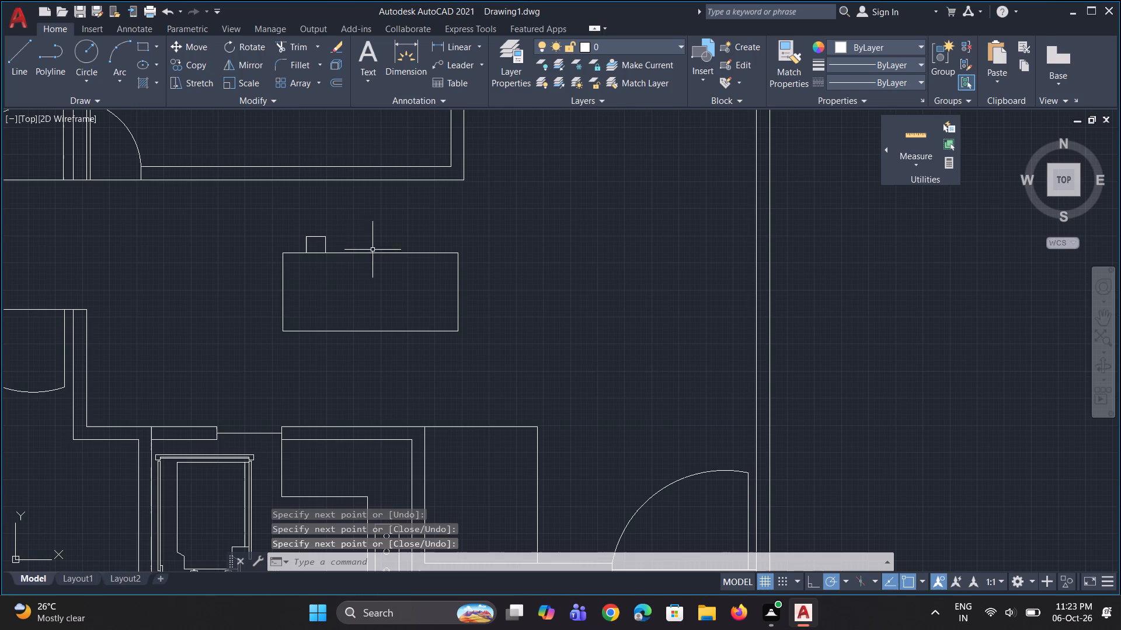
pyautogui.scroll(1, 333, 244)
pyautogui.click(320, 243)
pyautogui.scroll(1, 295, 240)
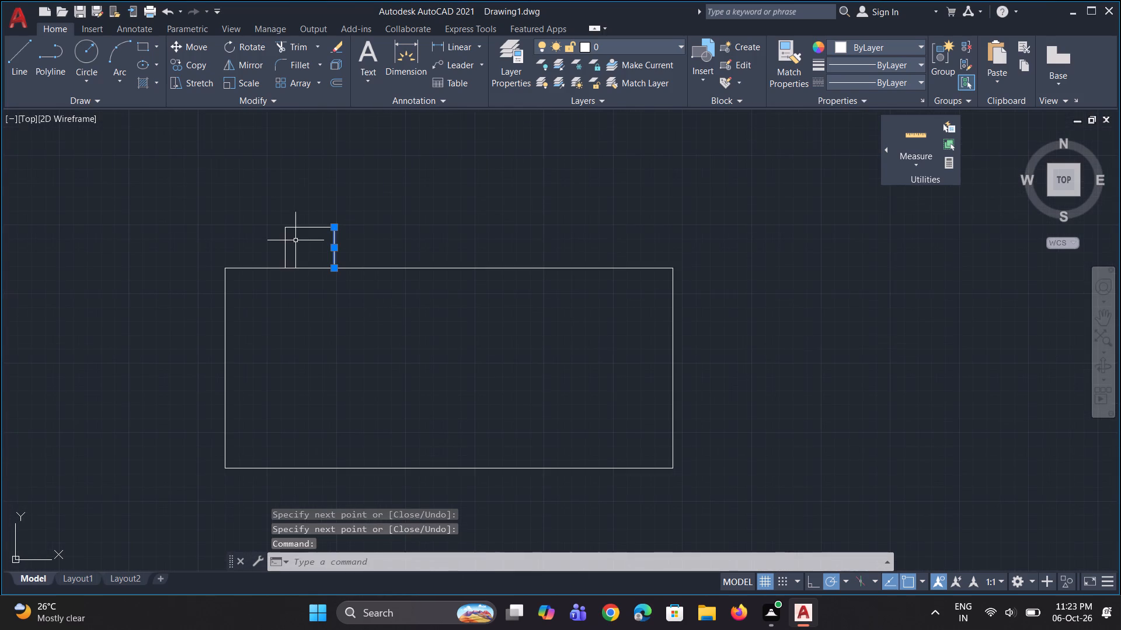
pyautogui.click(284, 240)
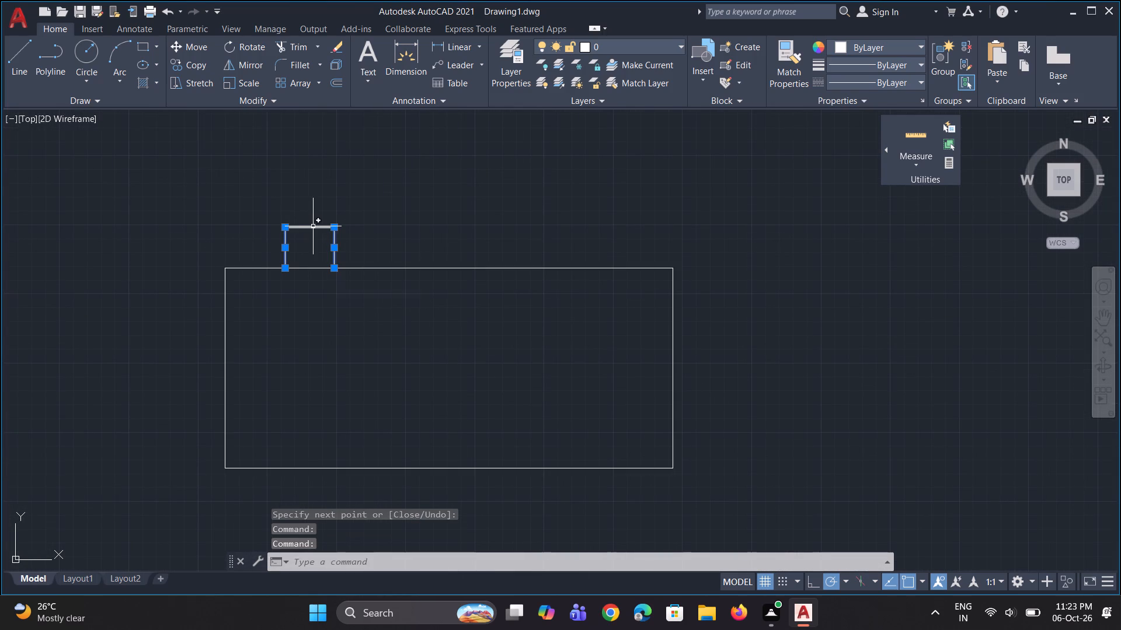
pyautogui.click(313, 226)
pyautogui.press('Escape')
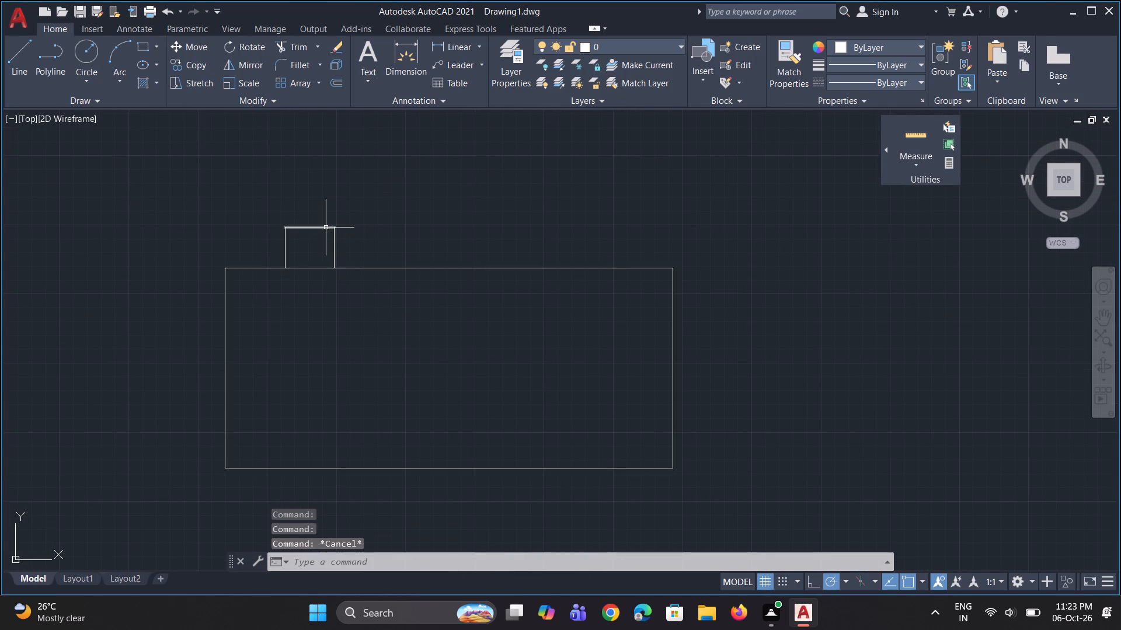
# Offset the chair seat's north edge 2" outward to the north for the backrest.
pyautogui.write('o 1')
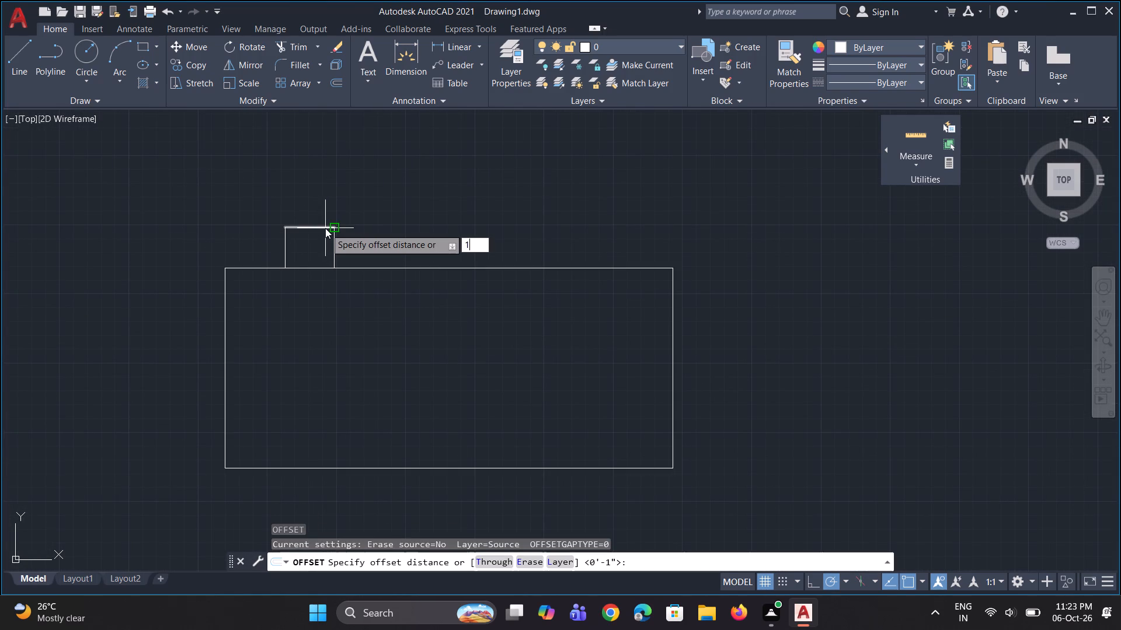
pyautogui.press('BackSpace')
pyautogui.write('2"')
pyautogui.press('Return')
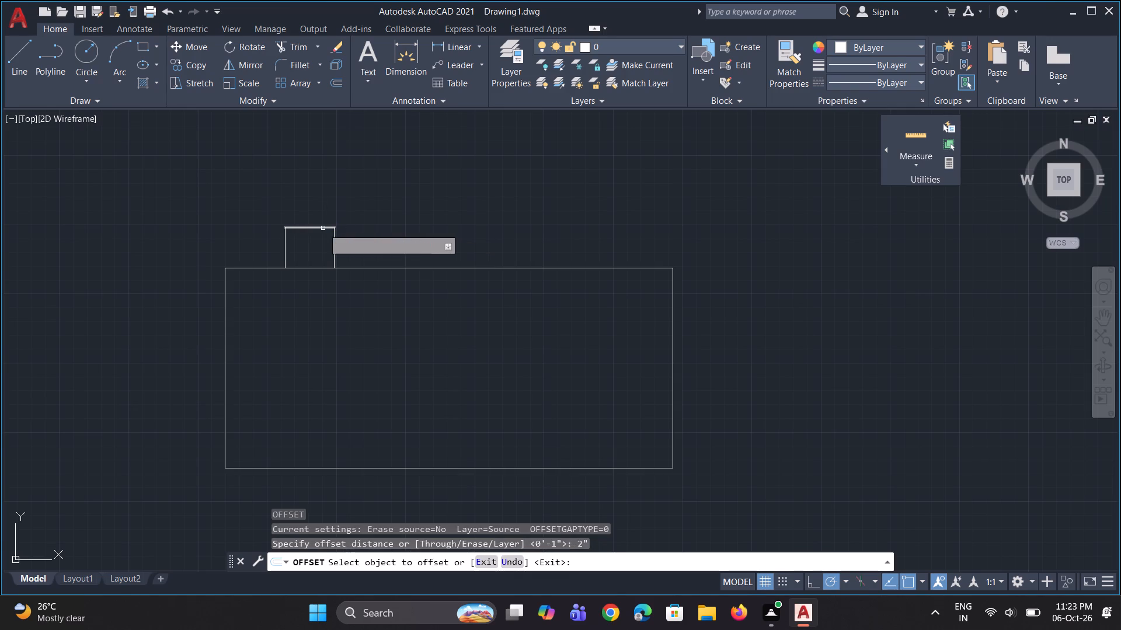
pyautogui.click(323, 229)
pyautogui.click(329, 216)
pyautogui.press('Escape')
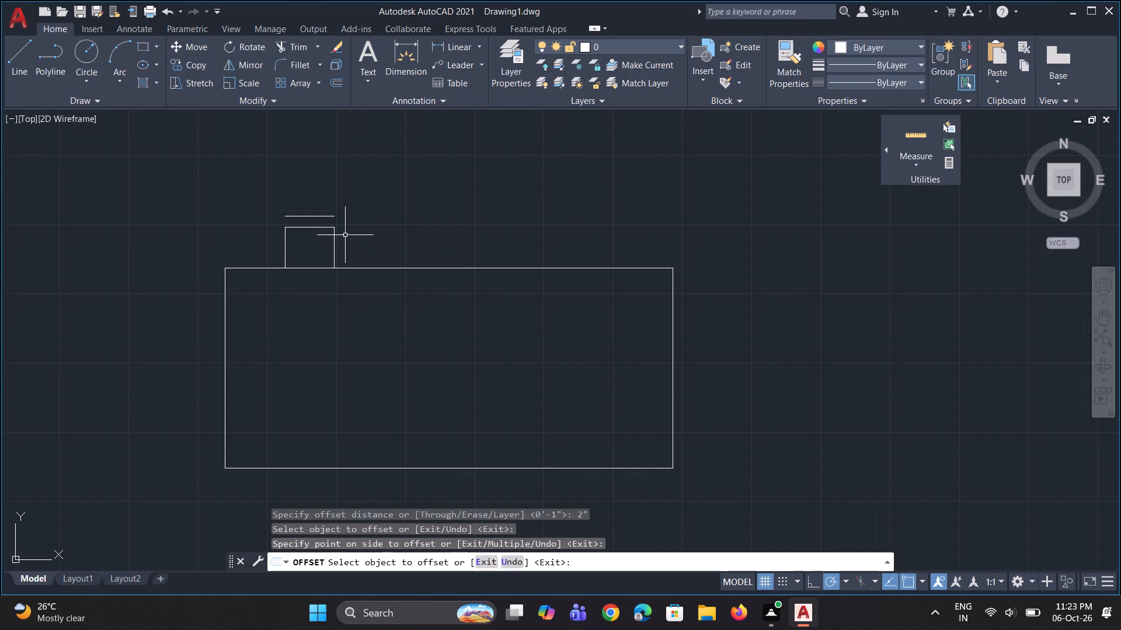
# Close the backrest's east end with a short line from the offset line down to the seat's north-east corner.
pyautogui.write('l')
pyautogui.press('space')
pyautogui.scroll(1, 344, 226)
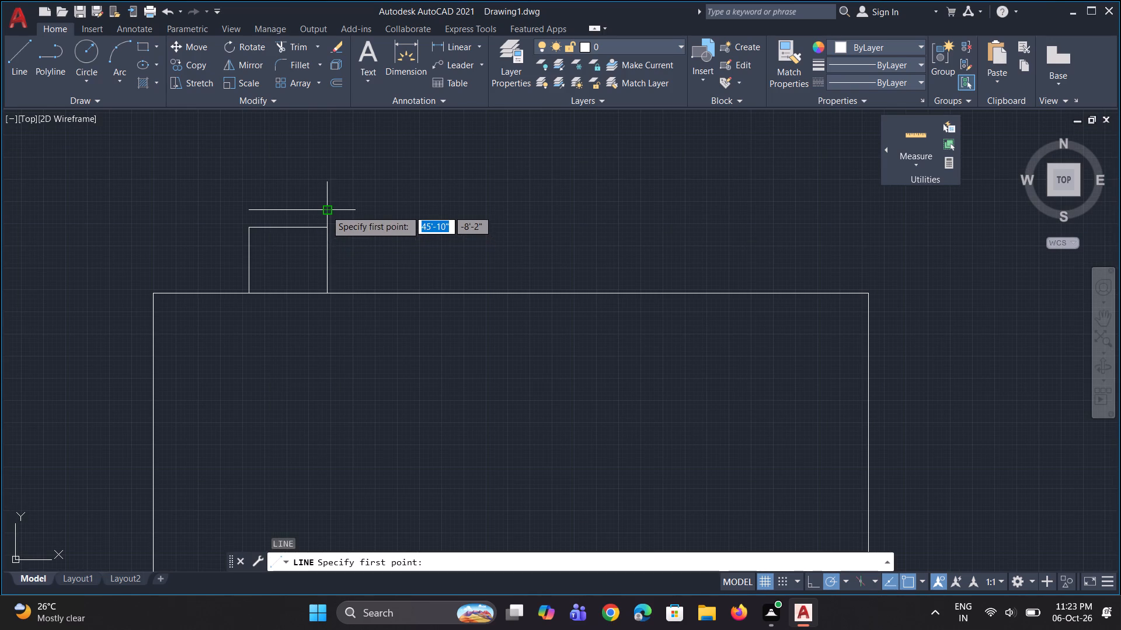
pyautogui.click(326, 210)
pyautogui.click(327, 230)
pyautogui.press('space')
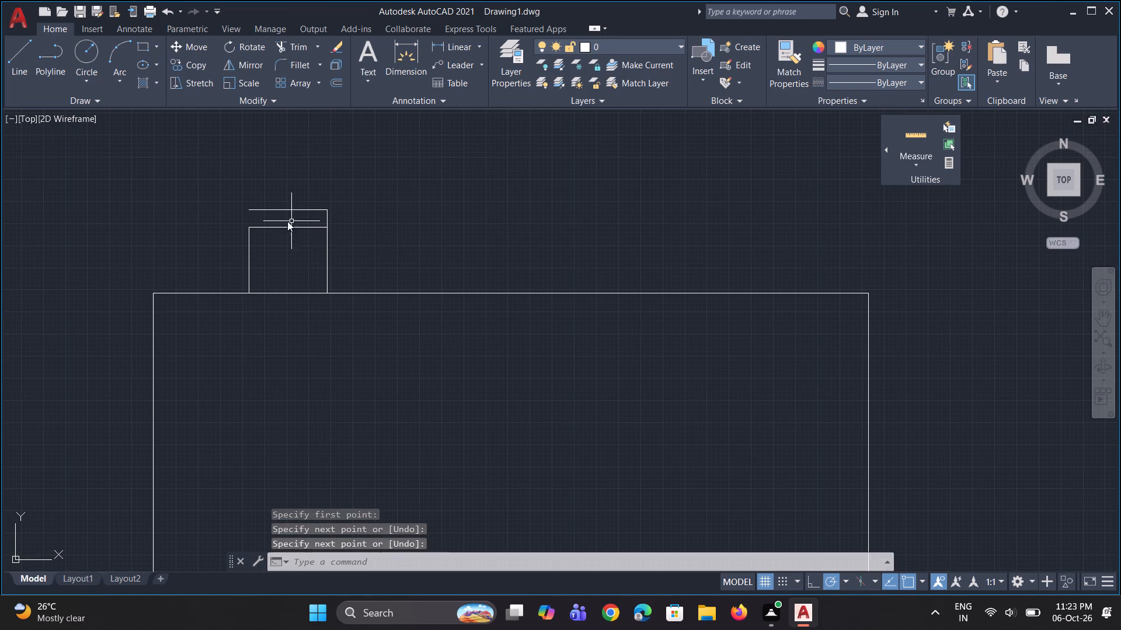
# Close the backrest's west end with a short line from the seat's north-west corner up to the offset line.
pyautogui.press('space')
pyautogui.click(249, 228)
pyautogui.click(250, 213)
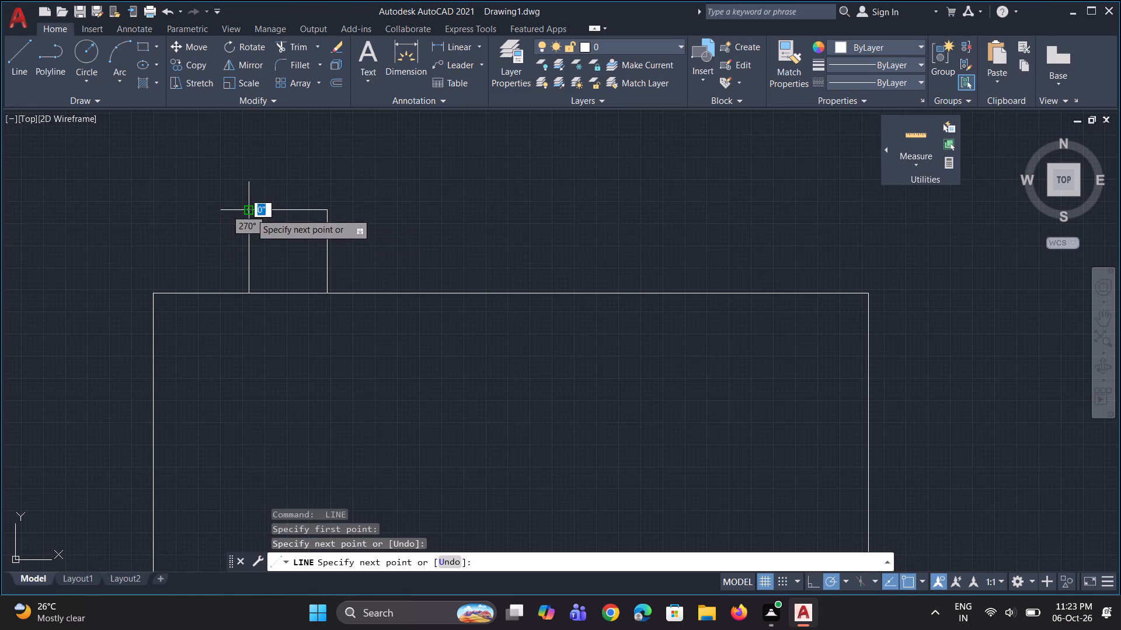
pyautogui.press('space')
# Copy the finished chair three times eastward along the table's north edge, the second copy about 2'-11" from the original.
pyautogui.scroll(-1, 305, 235)
pyautogui.click(252, 206)
pyautogui.click(336, 261)
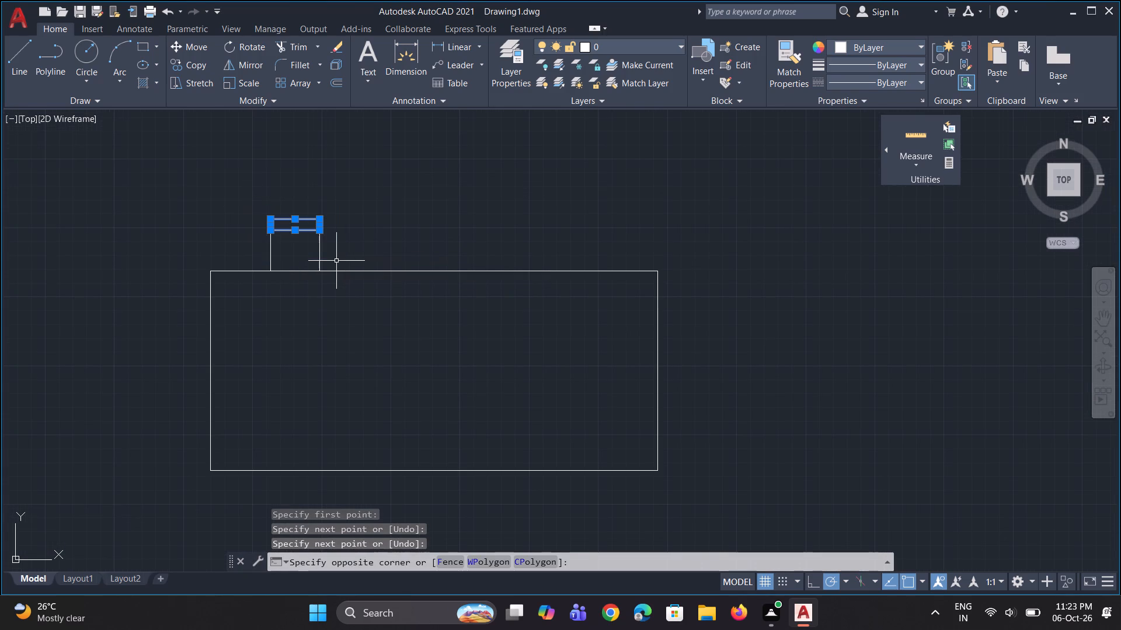
pyautogui.moveTo(255, 195); pyautogui.dragTo(257, 227)
pyautogui.click(334, 289)
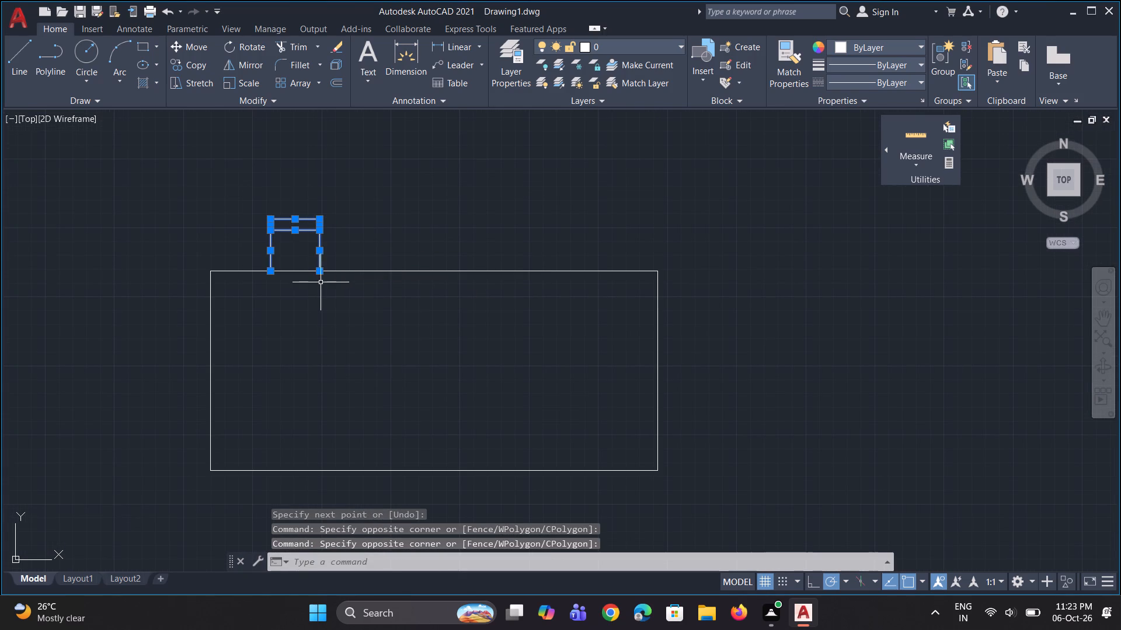
pyautogui.press('m')
pyautogui.press('BackSpace')
pyautogui.write('cop')
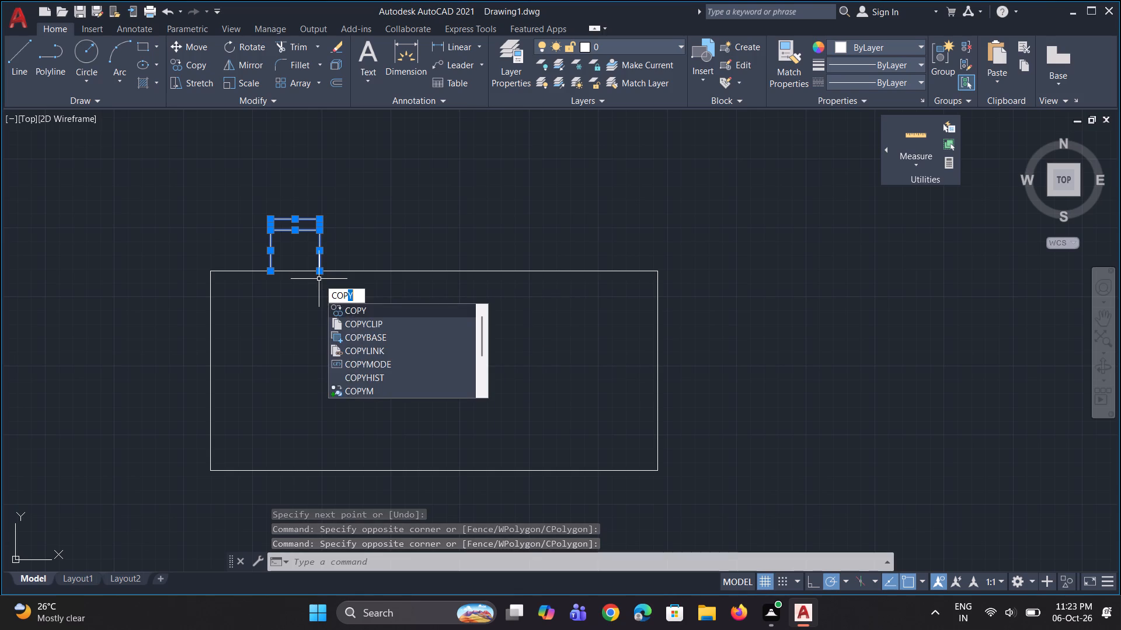
pyautogui.click(352, 310)
pyautogui.click(319, 274)
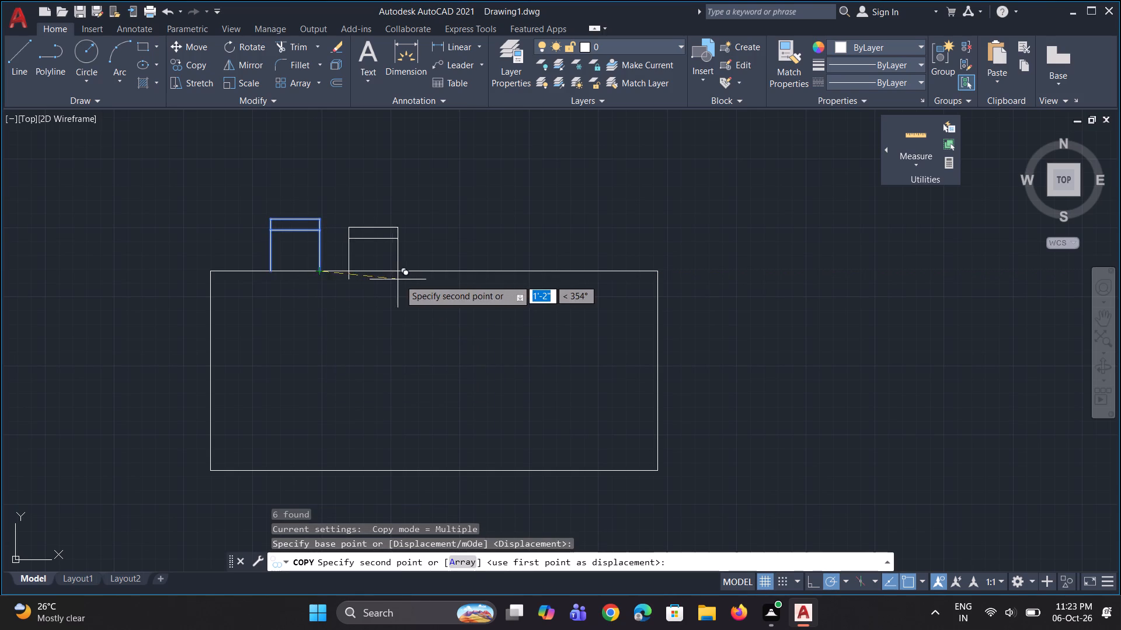
pyautogui.click(411, 274)
pyautogui.click(513, 276)
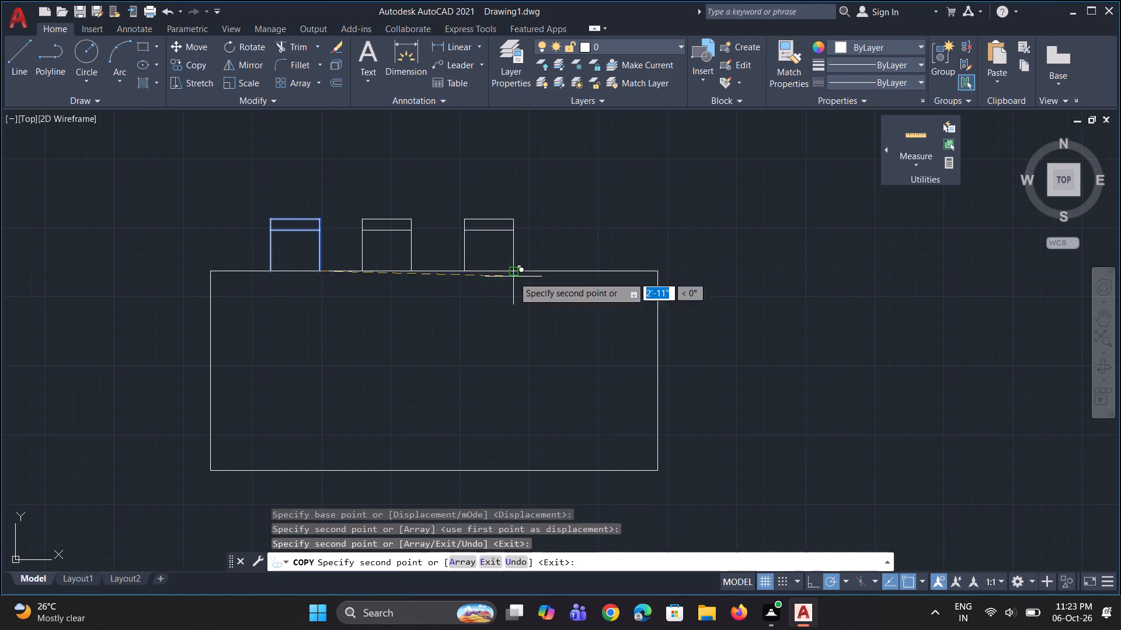
pyautogui.click(623, 278)
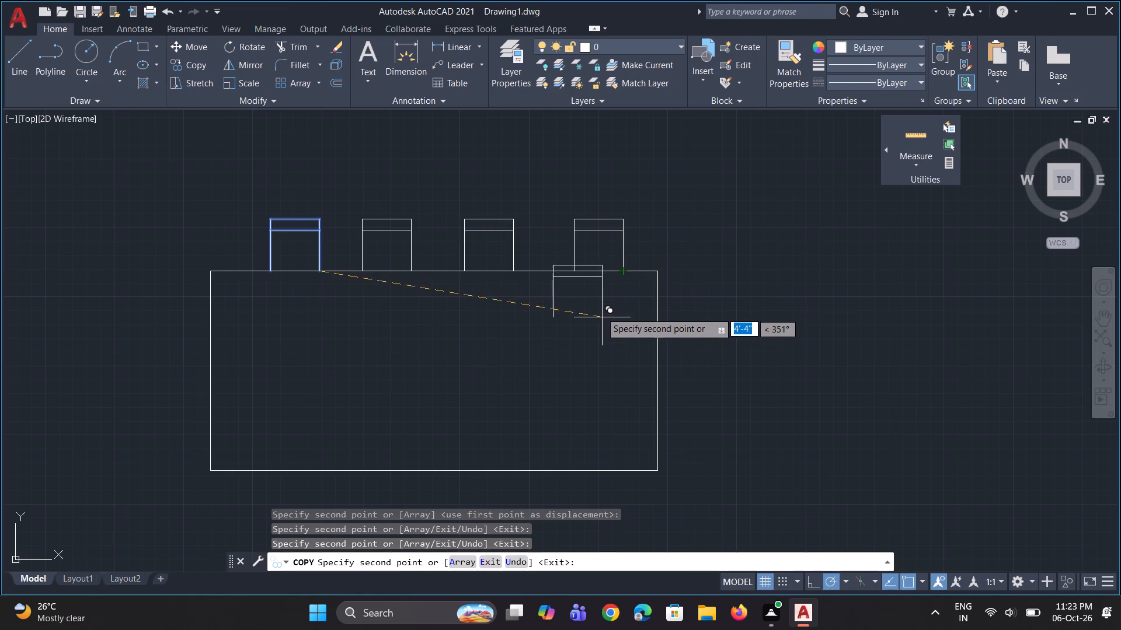
# Place another copy of the chair just south of the table near its west end, about 4'-1" from the original.
pyautogui.scroll(-2, 601, 308)
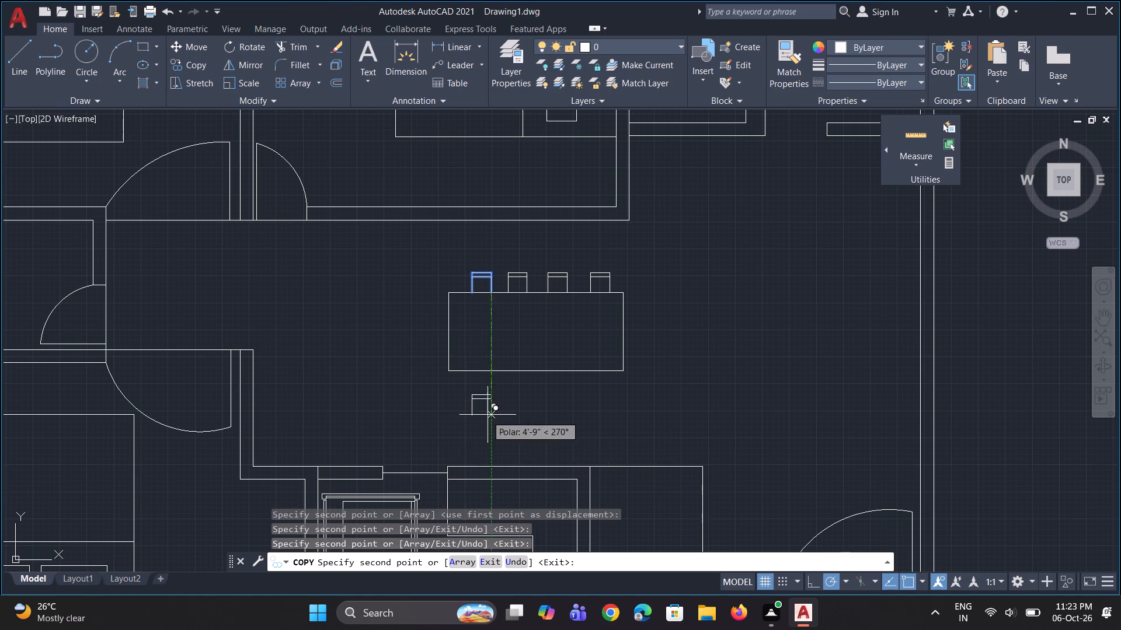
pyautogui.scroll(1, 488, 415)
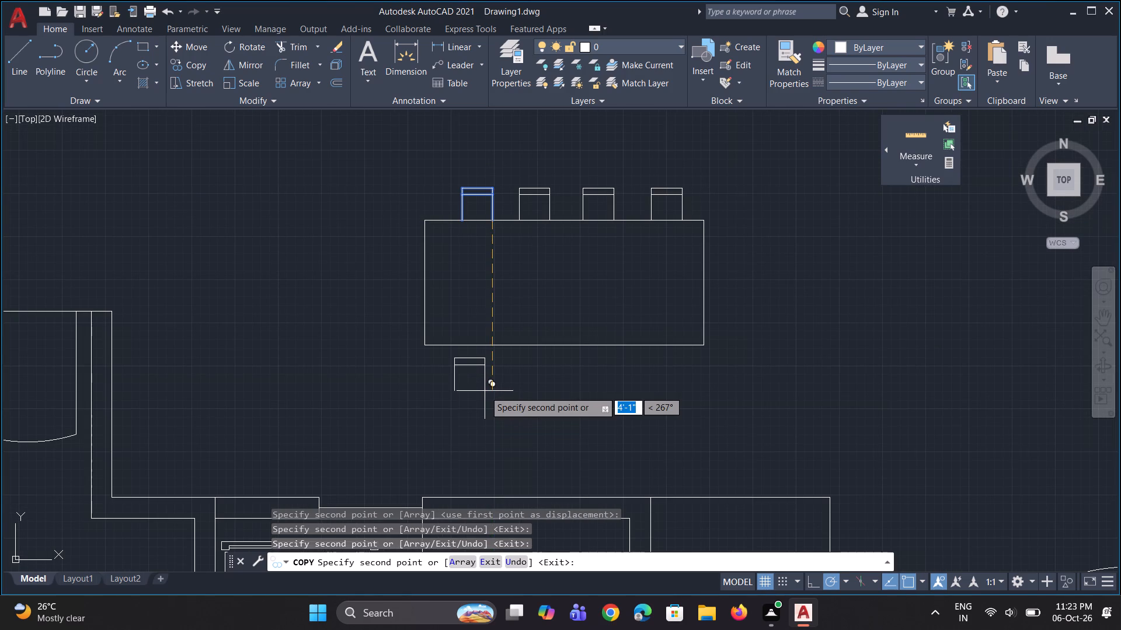
pyautogui.click(485, 391)
pyautogui.press('Escape')
# Rotate the chair south of the table 180° about its south-east corner so its backrest faces south.
pyautogui.click(484, 379)
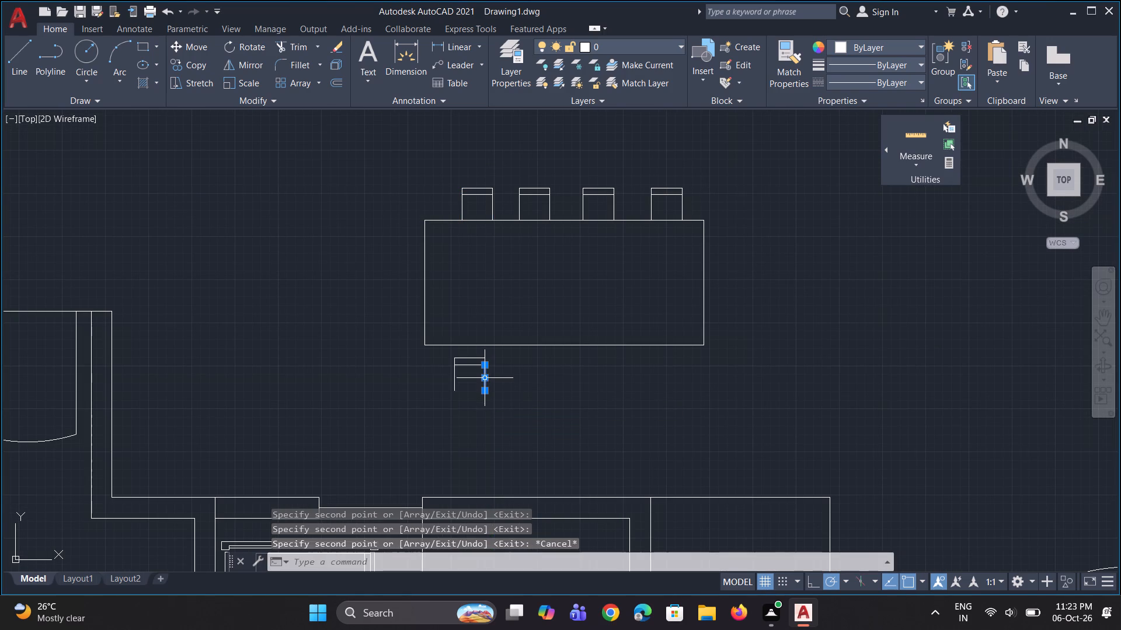
pyautogui.click(441, 356)
pyautogui.click(509, 401)
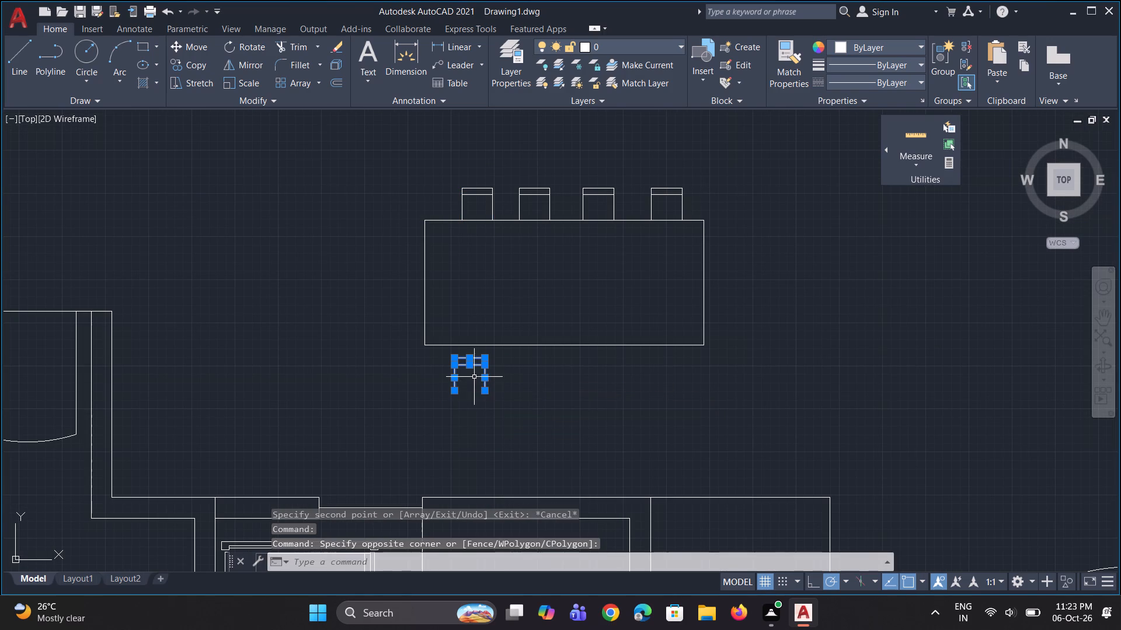
pyautogui.rightClick(491, 370)
pyautogui.moveTo(538, 192); pyautogui.dragTo(538, 202)
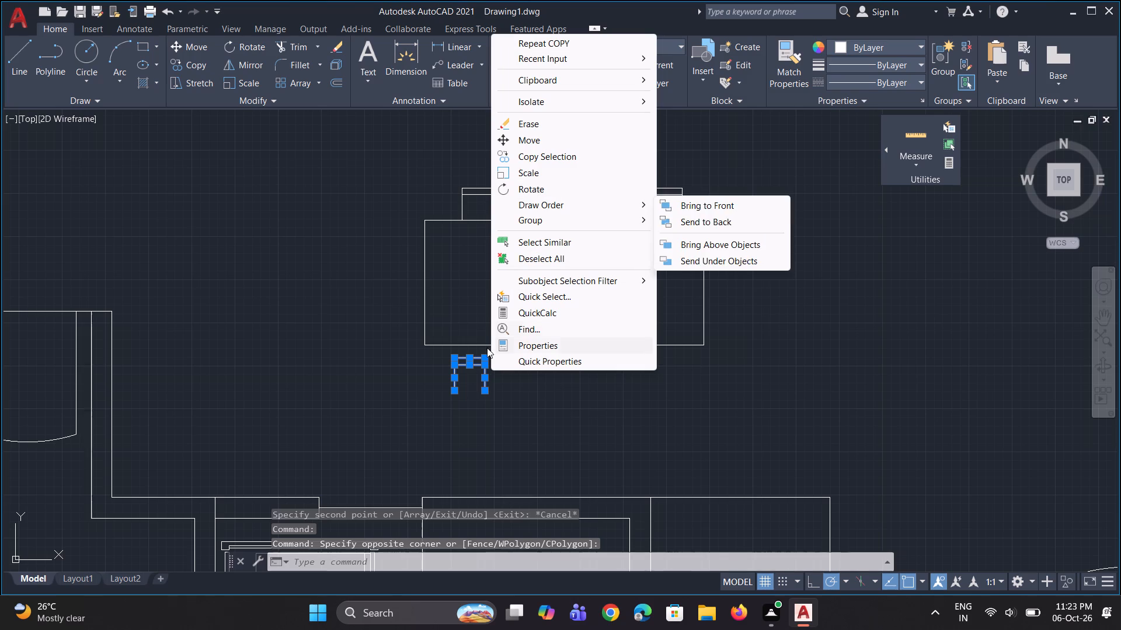
pyautogui.click(534, 187)
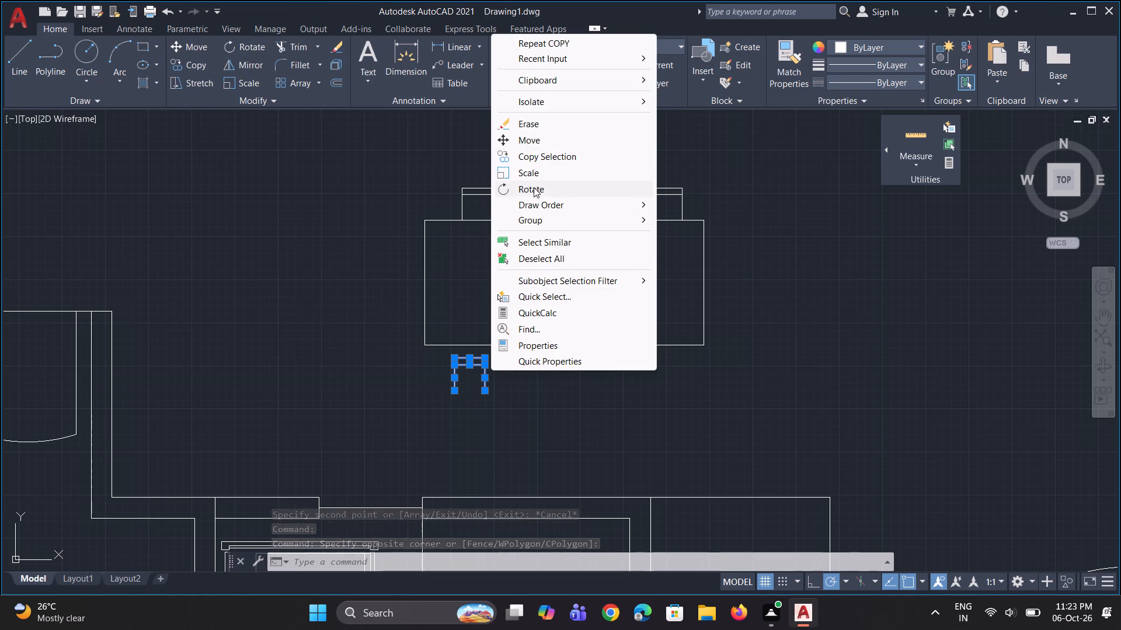
pyautogui.click(489, 396)
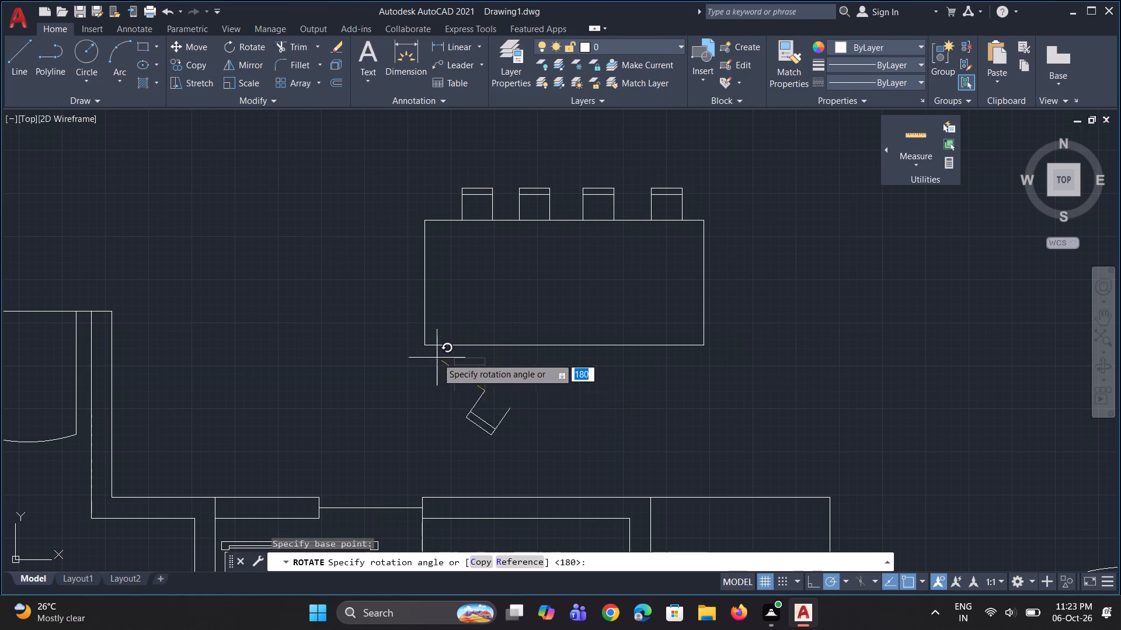
pyautogui.click(440, 395)
# Move the rotated chair so its north-east corner meets the table's south-west corner.
pyautogui.moveTo(463, 365); pyautogui.dragTo(475, 405)
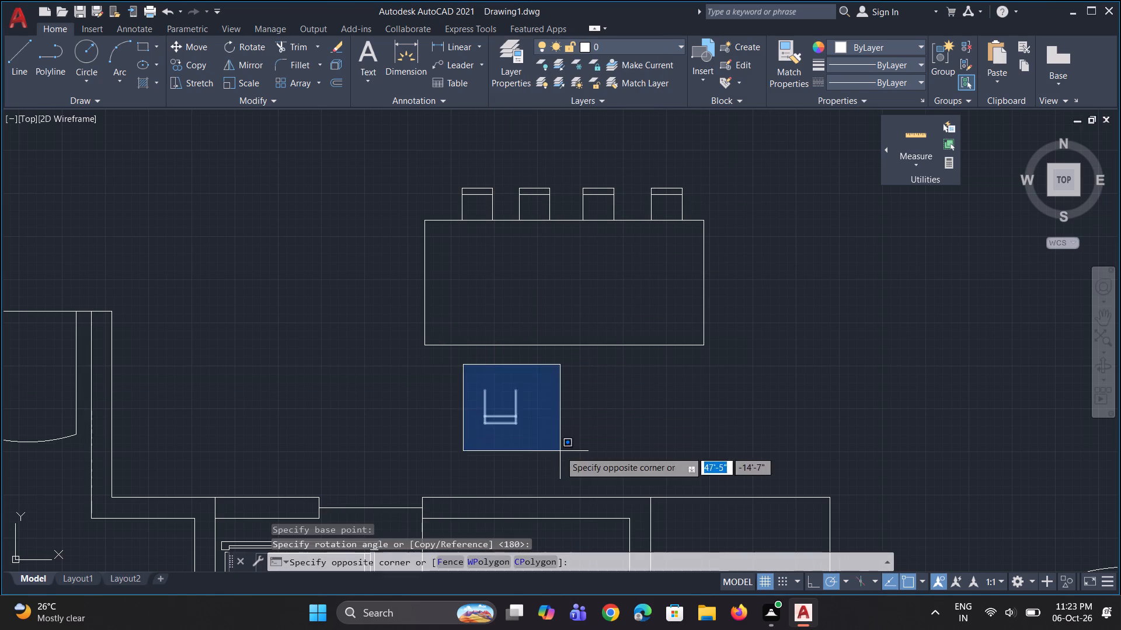
pyautogui.click(560, 451)
pyautogui.press('m')
pyautogui.press('space')
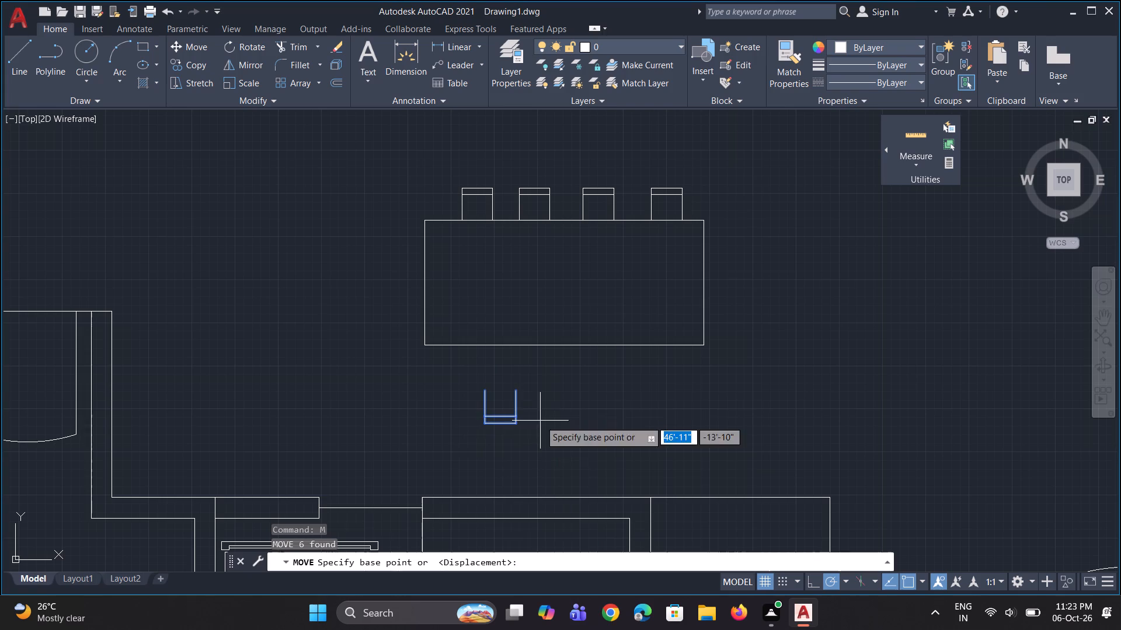
pyautogui.click(517, 394)
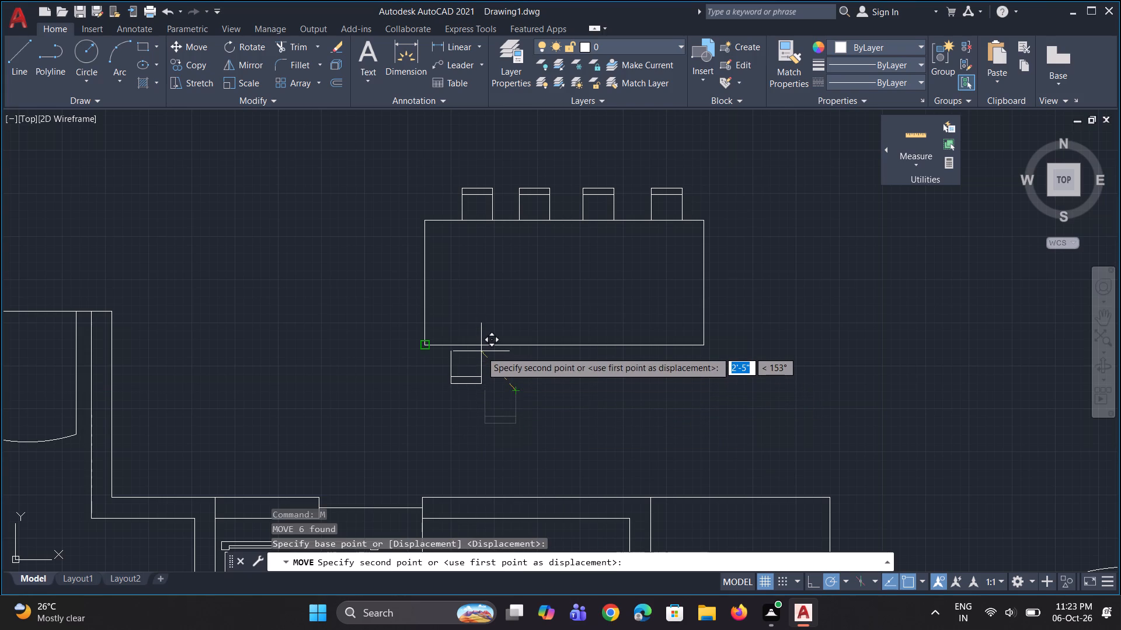
pyautogui.click(465, 345)
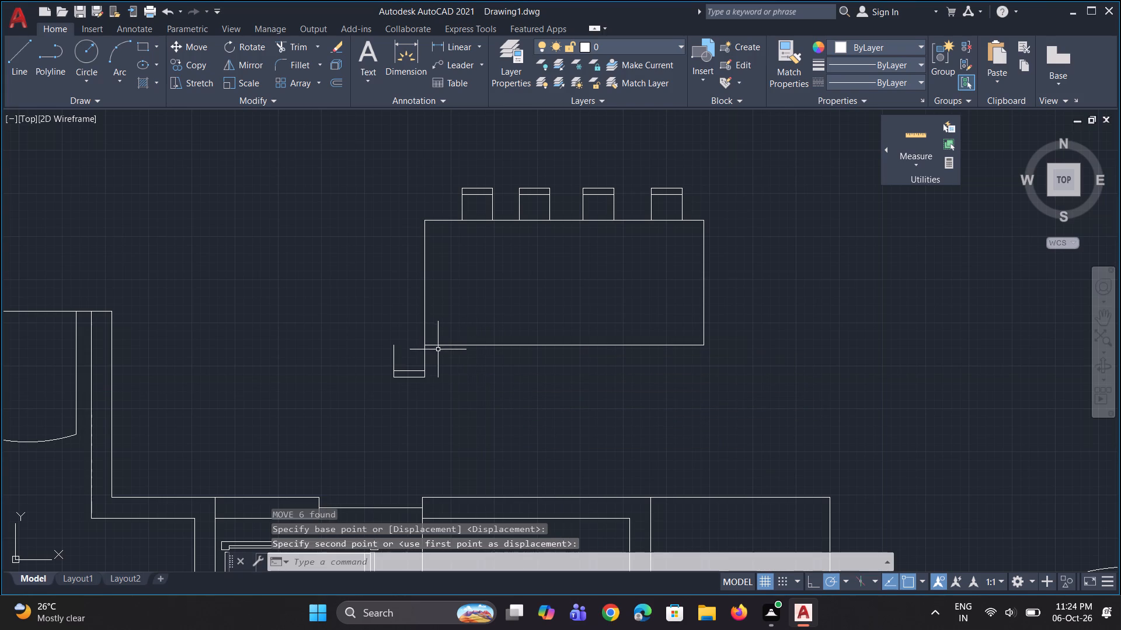
# Move the chair east along the table's south edge to sit roughly opposite the westernmost north chair.
pyautogui.moveTo(388, 320); pyautogui.dragTo(388, 332)
pyautogui.click(448, 409)
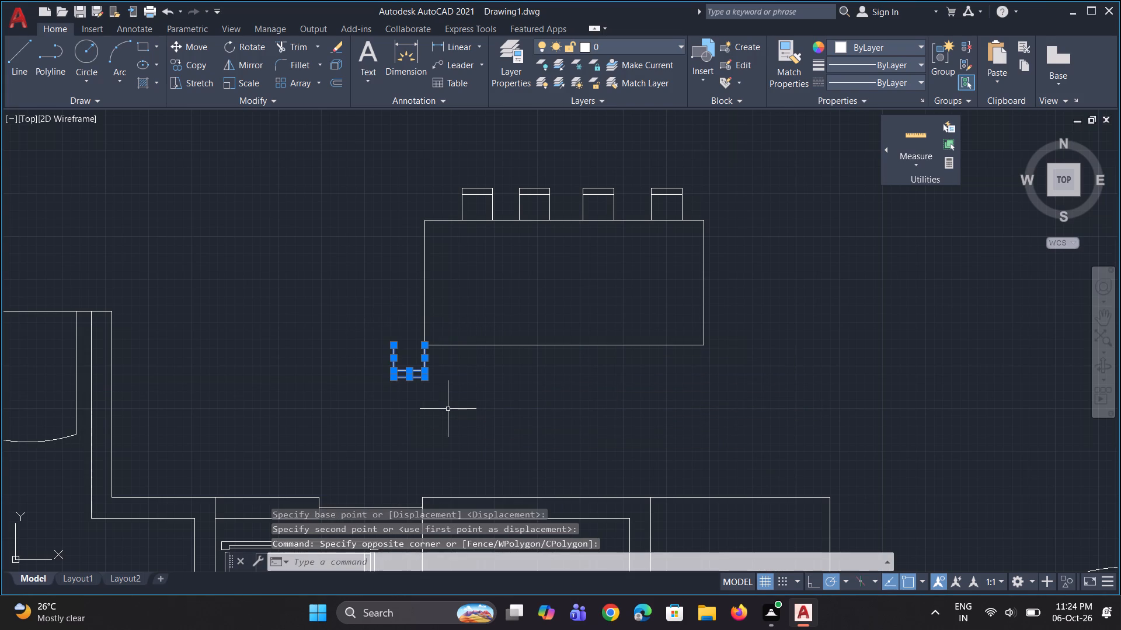
pyautogui.write('m')
pyautogui.press('space')
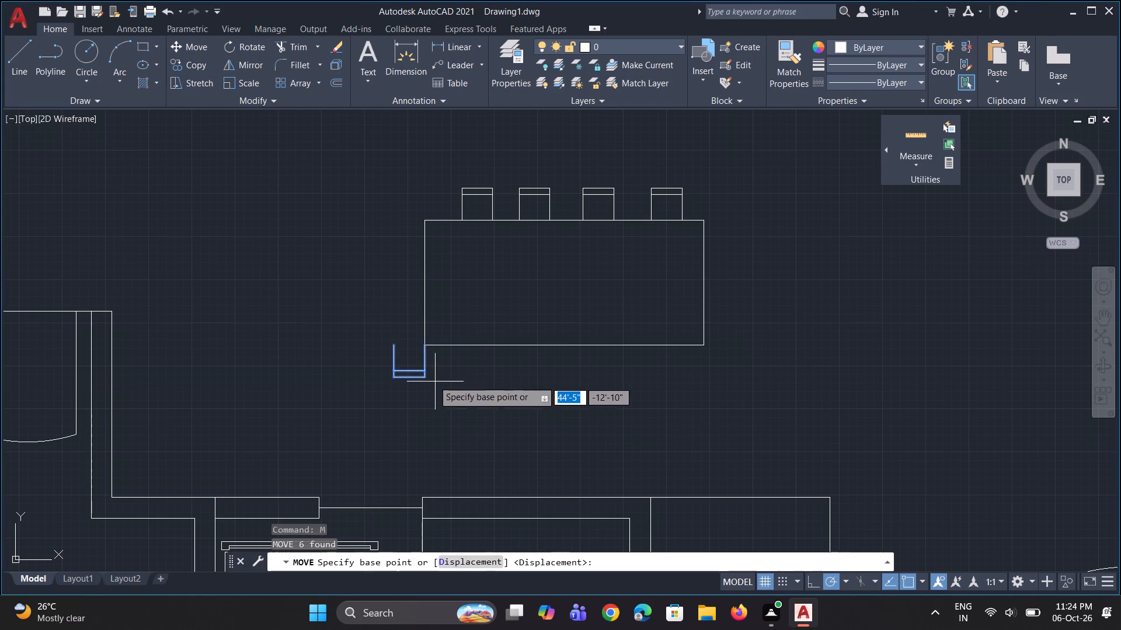
pyautogui.click(420, 346)
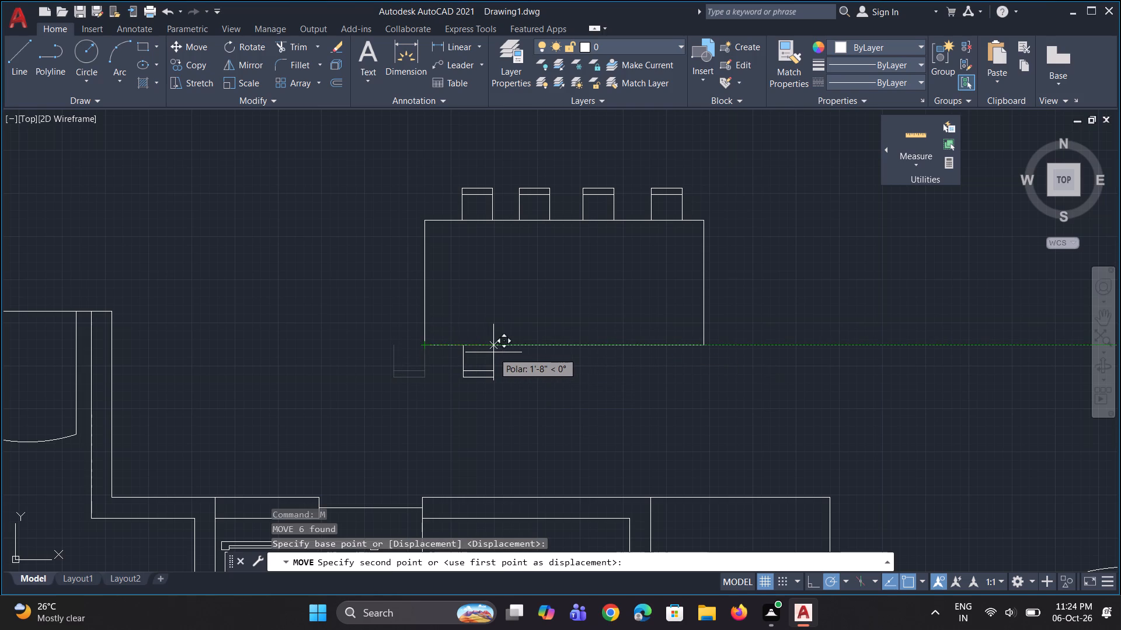
pyautogui.click(488, 351)
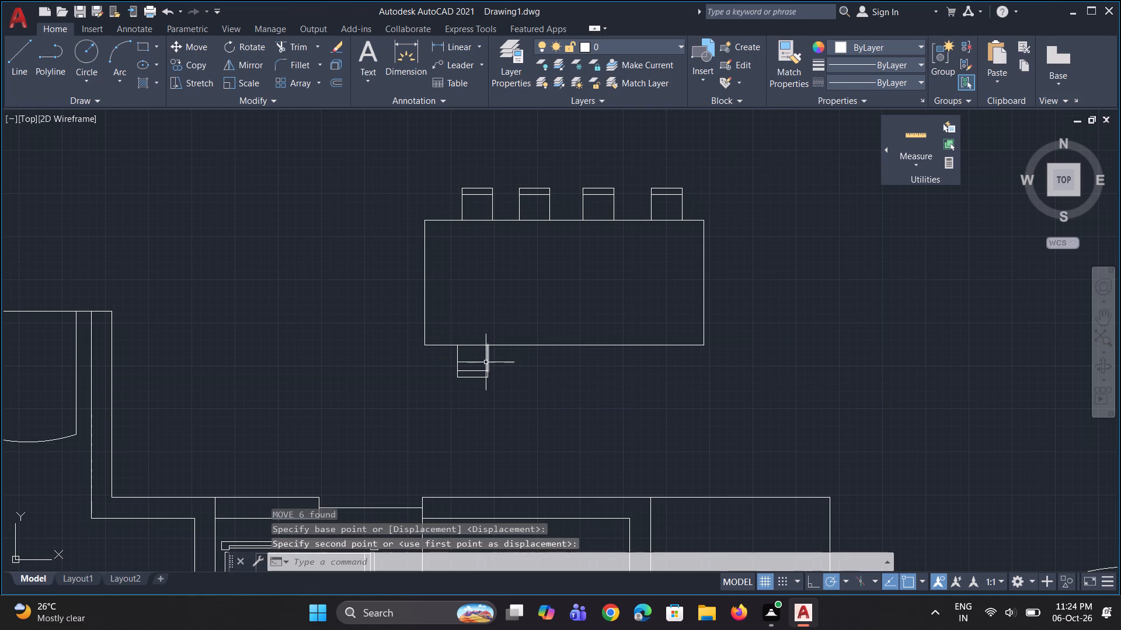
# Copy the south chair three times eastward along the table's south edge, the last about 4'-4" from the original.
pyautogui.moveTo(448, 325); pyautogui.dragTo(448, 334)
pyautogui.click(502, 404)
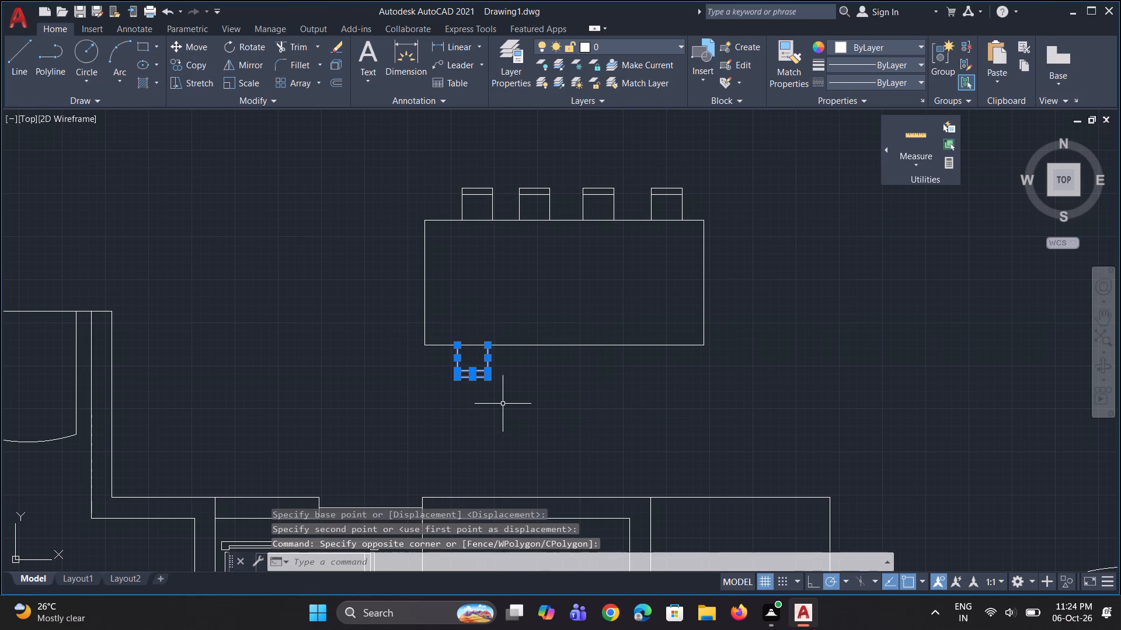
pyautogui.press('c')
pyautogui.press('o')
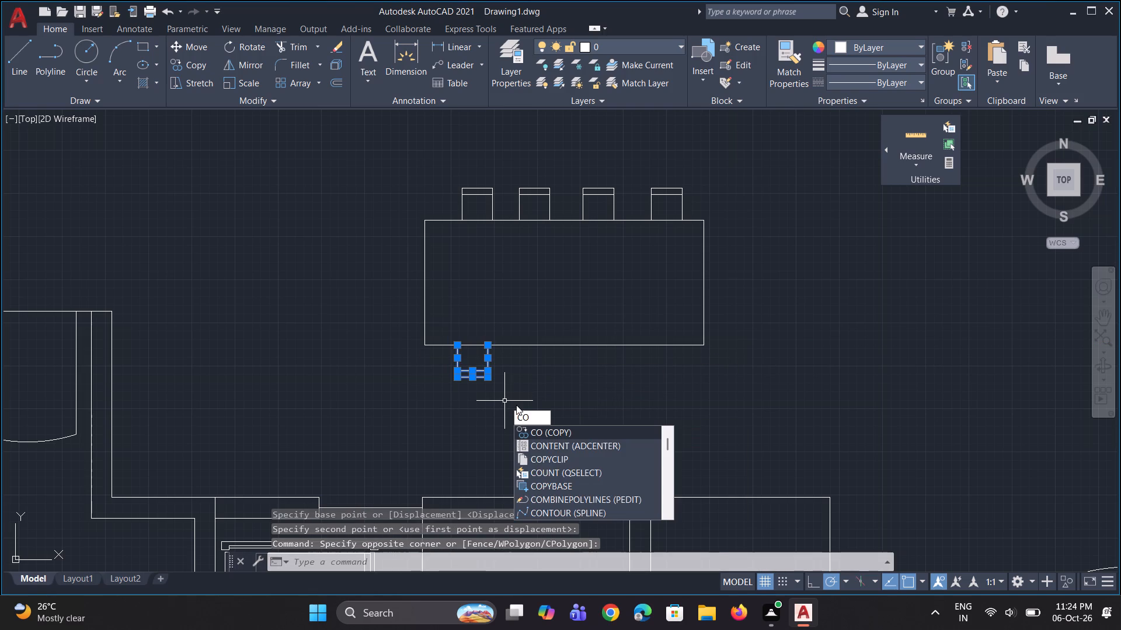
pyautogui.press('Return')
pyautogui.click(488, 345)
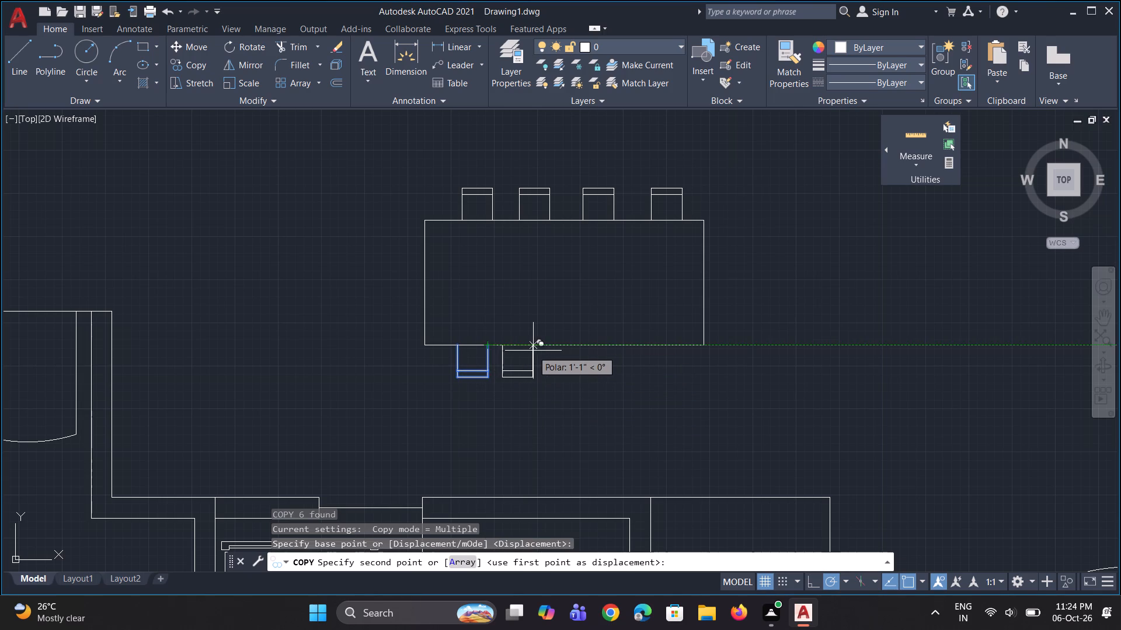
pyautogui.click(541, 349)
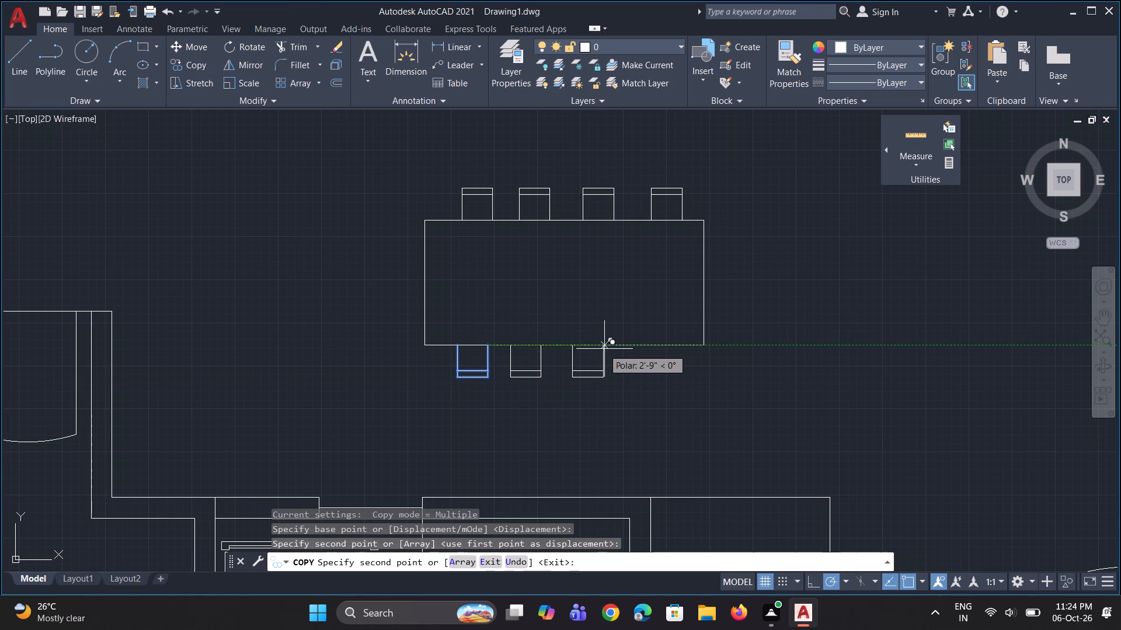
pyautogui.click(605, 348)
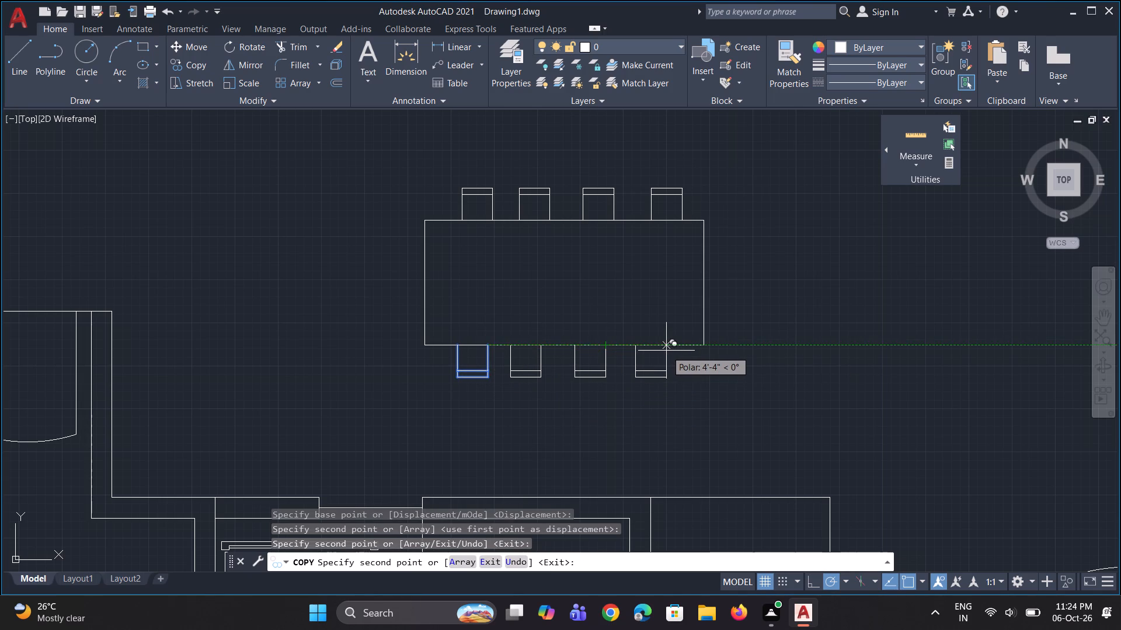
pyautogui.click(670, 351)
pyautogui.scroll(-1, 571, 394)
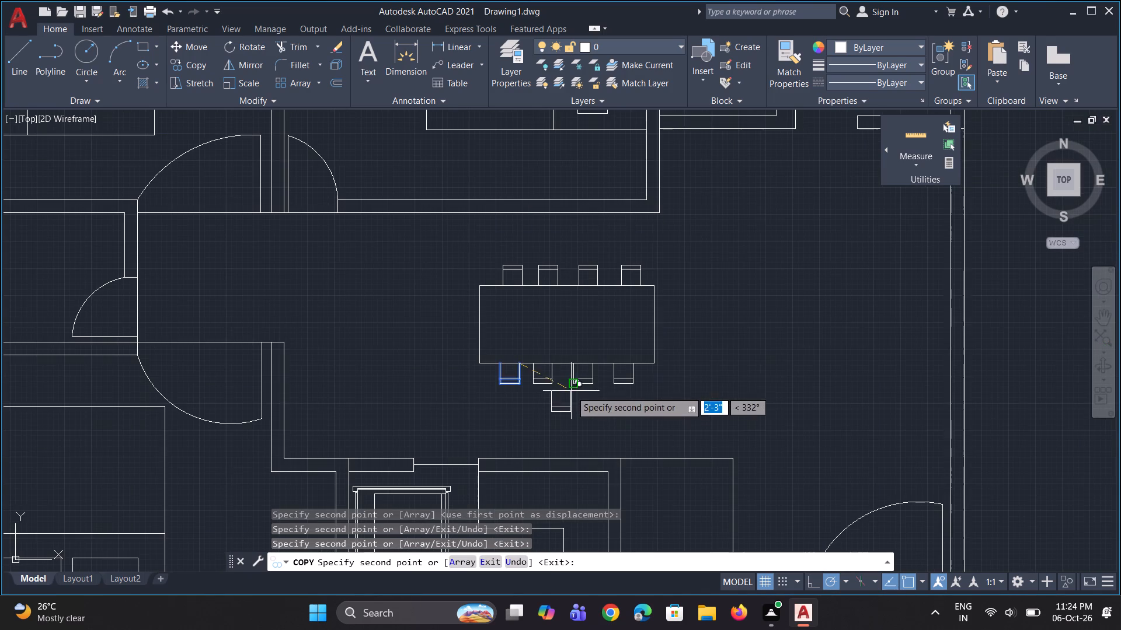
pyautogui.press('Escape')
pyautogui.press('Escape')
# Draw a 6" deep rectangle across the opening in the south wall of the north-east room, from jamb to jamb.
pyautogui.scroll(-2, 531, 369)
pyautogui.scroll(1, 528, 367)
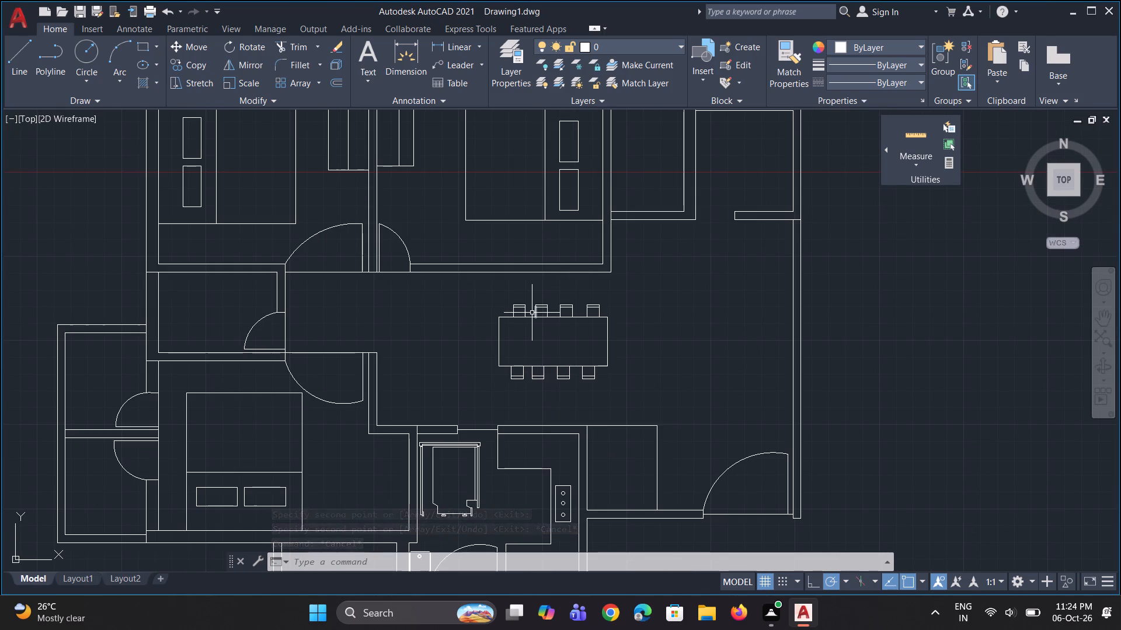
pyautogui.scroll(-1, 673, 341)
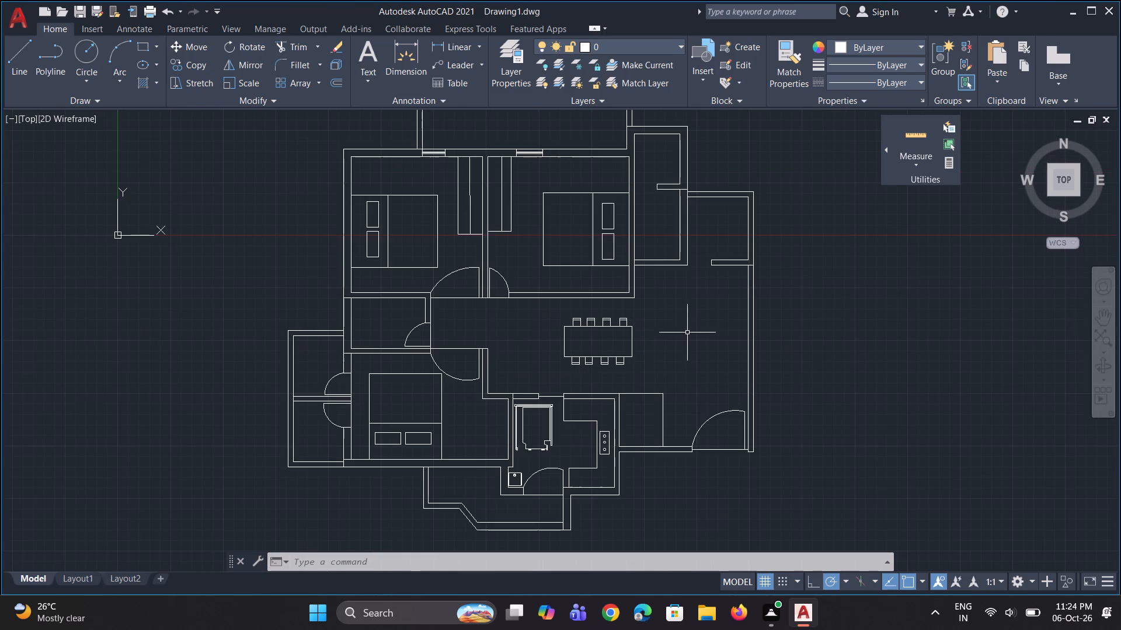
pyautogui.scroll(1, 701, 268)
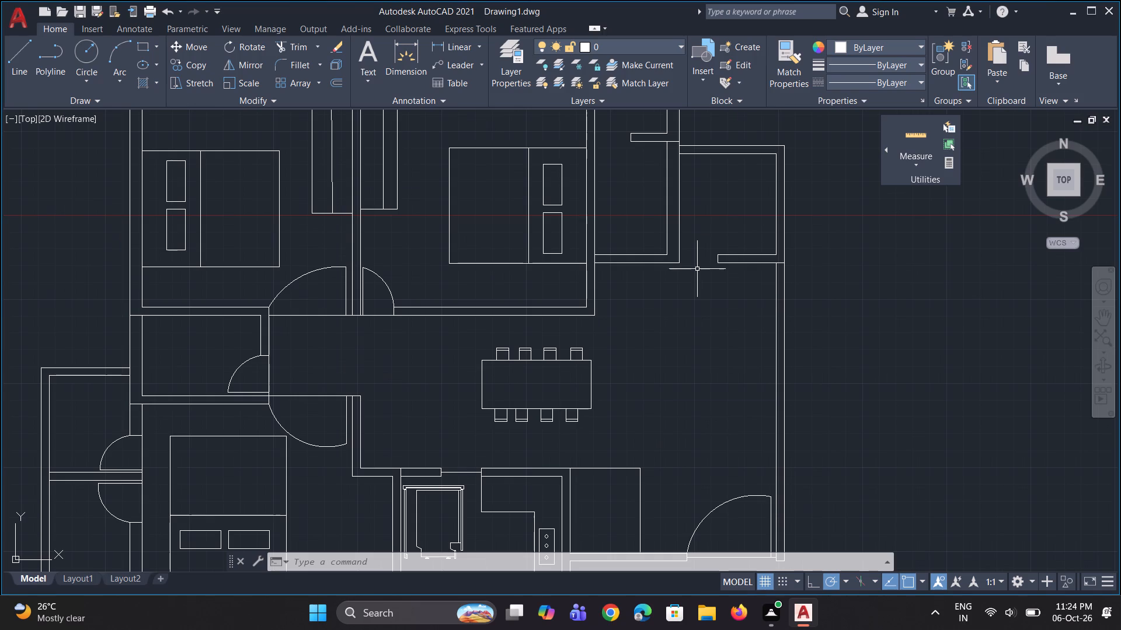
pyautogui.write('rec')
pyautogui.scroll(1, 690, 272)
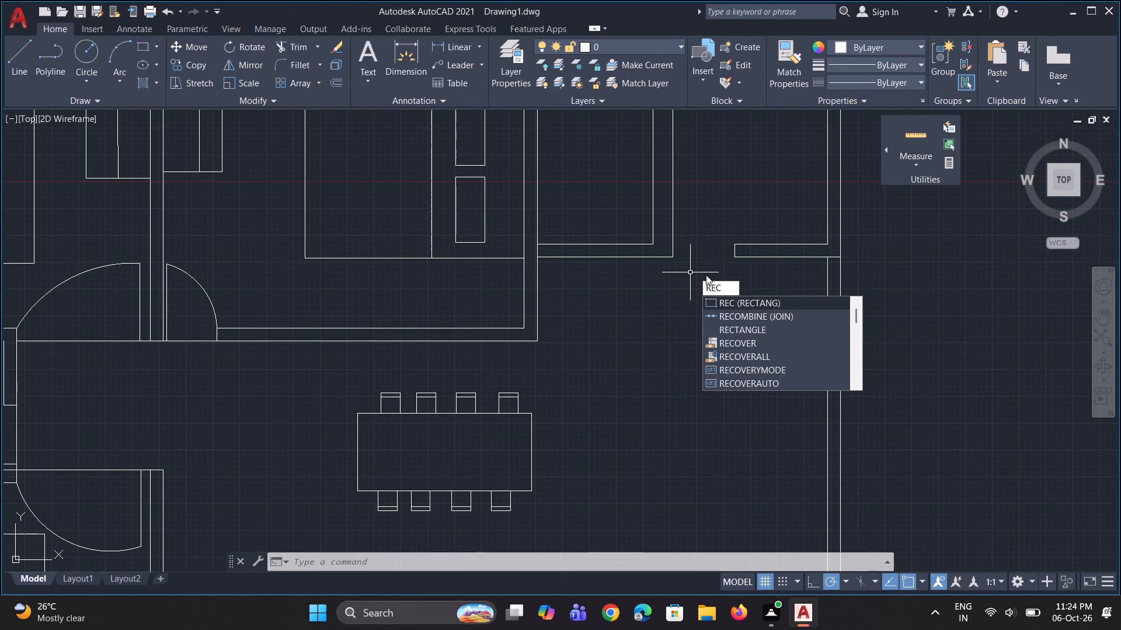
pyautogui.click(725, 309)
pyautogui.click(675, 258)
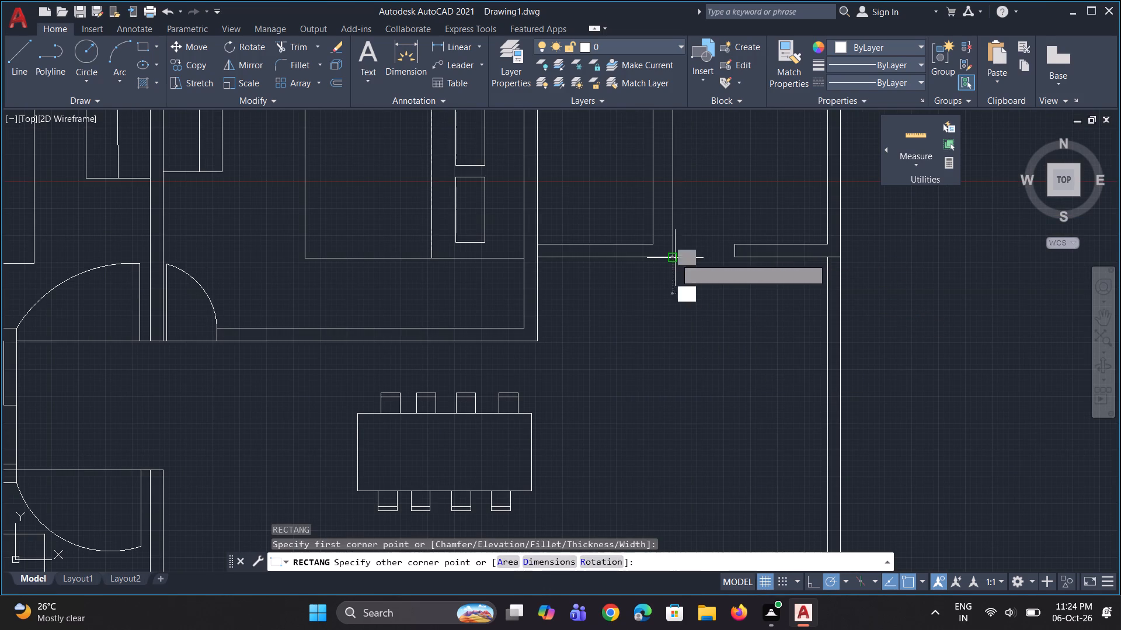
pyautogui.click(740, 243)
# Draw a line along the middle of the thin rectangle in the north-east room's south wall opening, joining its short sides.
pyautogui.press('space')
pyautogui.write('l')
pyautogui.press('space')
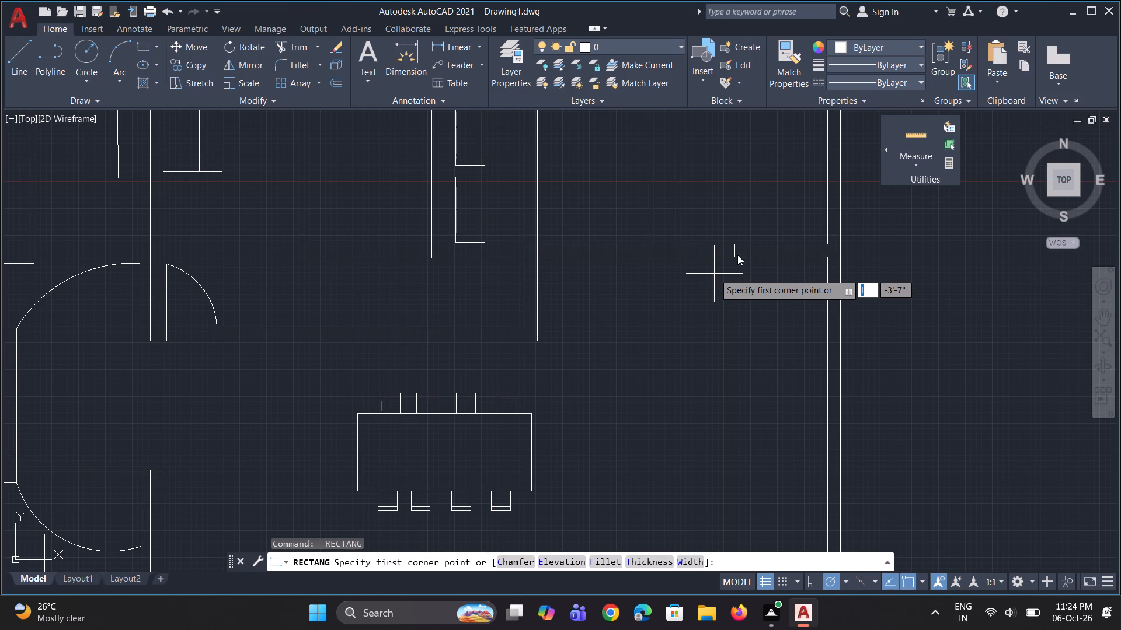
pyautogui.press('Escape')
pyautogui.write('l')
pyautogui.press('space')
pyautogui.scroll(1, 722, 262)
pyautogui.click(738, 240)
pyautogui.click(646, 247)
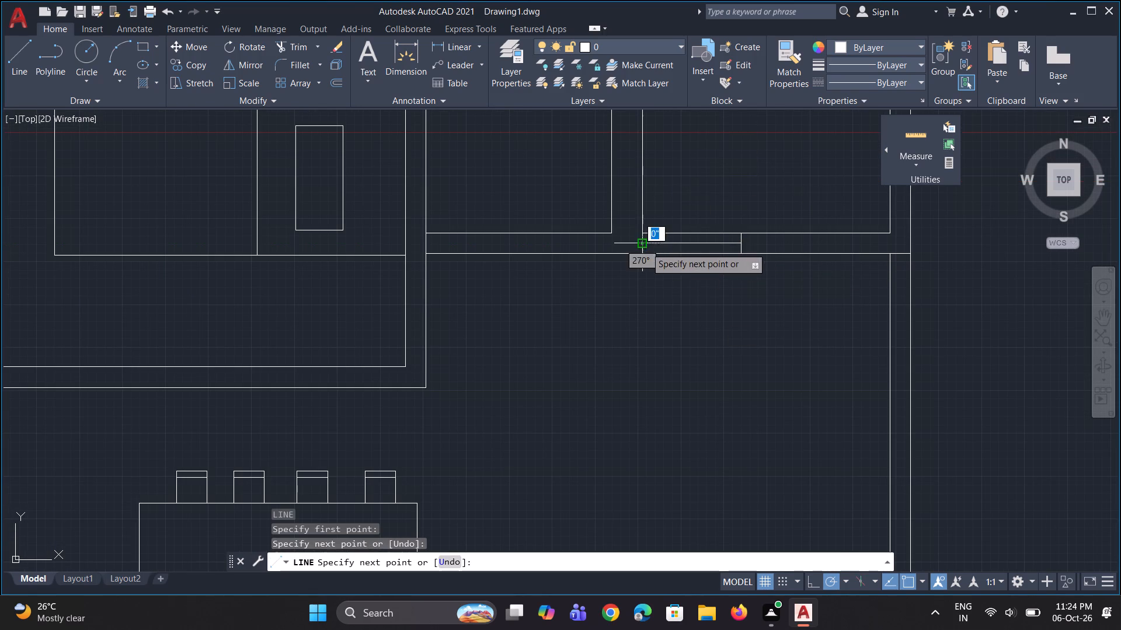
pyautogui.press('space')
# Draw a rectangle about 1'-8" by 1'-1" in the open area south-west of the opening in the north-east room's south wall.
pyautogui.scroll(-1, 642, 274)
pyautogui.scroll(1, 670, 252)
pyautogui.scroll(-2, 664, 267)
pyautogui.write('rec')
pyautogui.press('space')
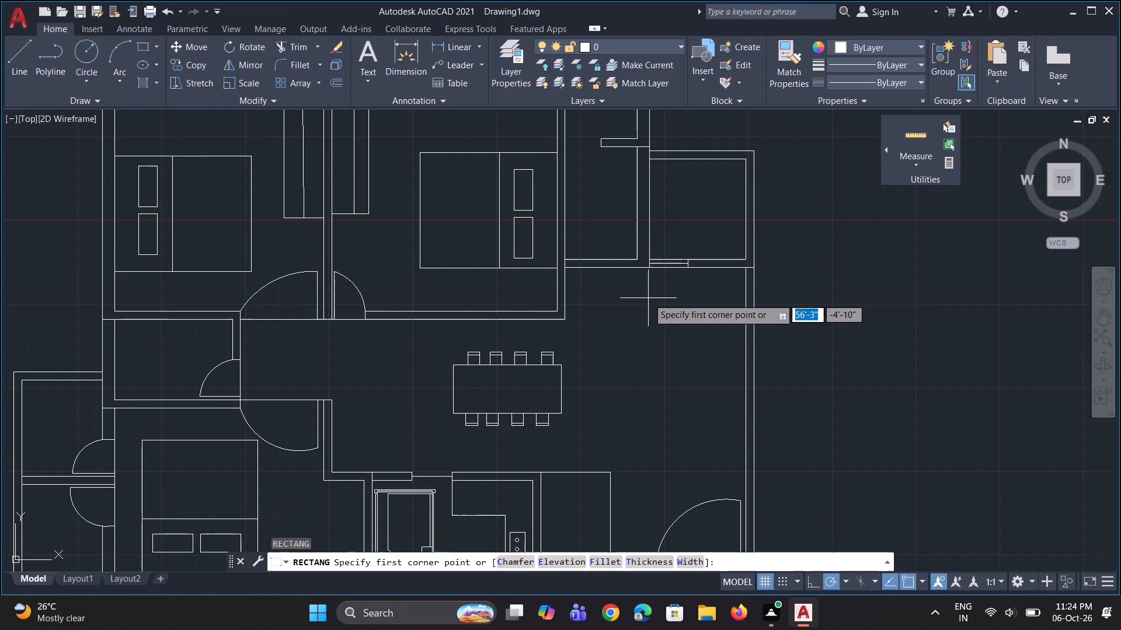
pyautogui.scroll(1, 624, 315)
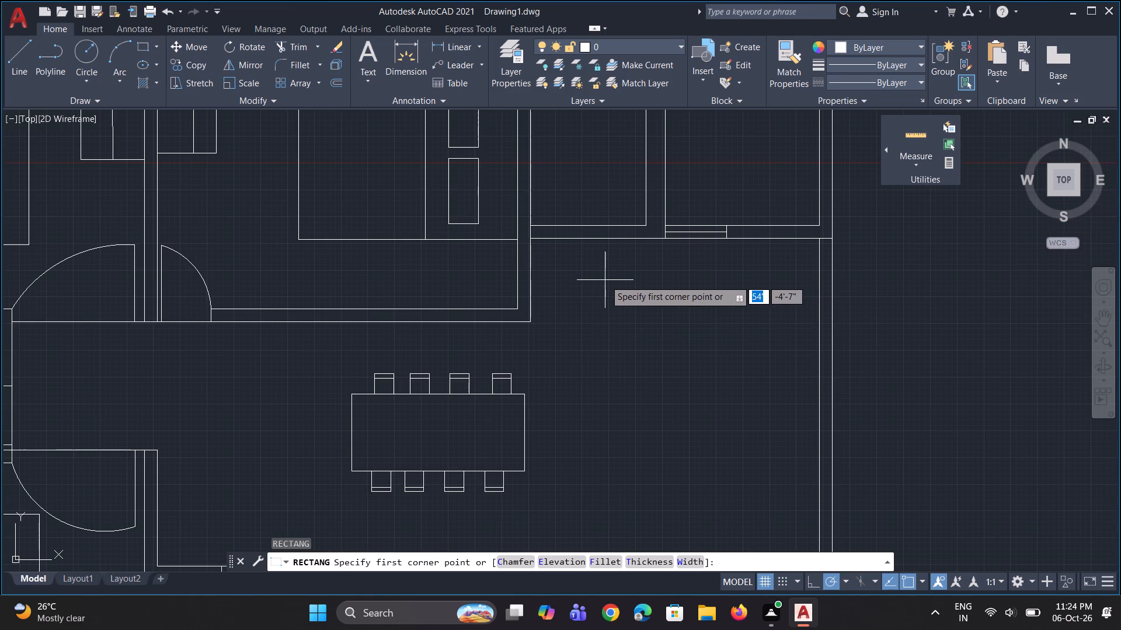
pyautogui.click(604, 274)
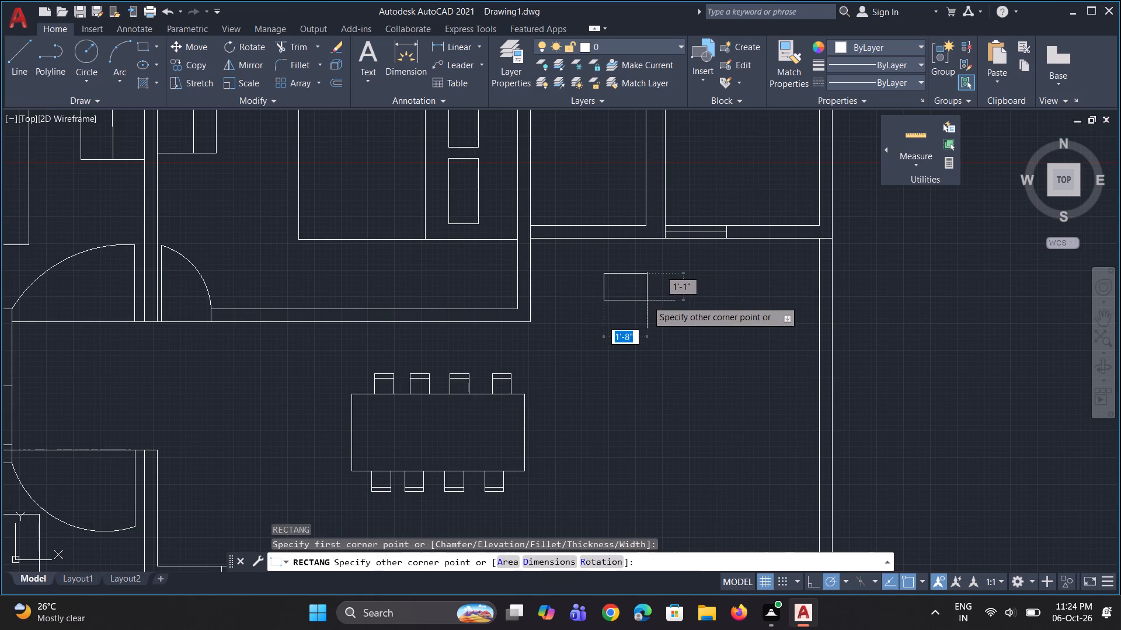
pyautogui.click(647, 300)
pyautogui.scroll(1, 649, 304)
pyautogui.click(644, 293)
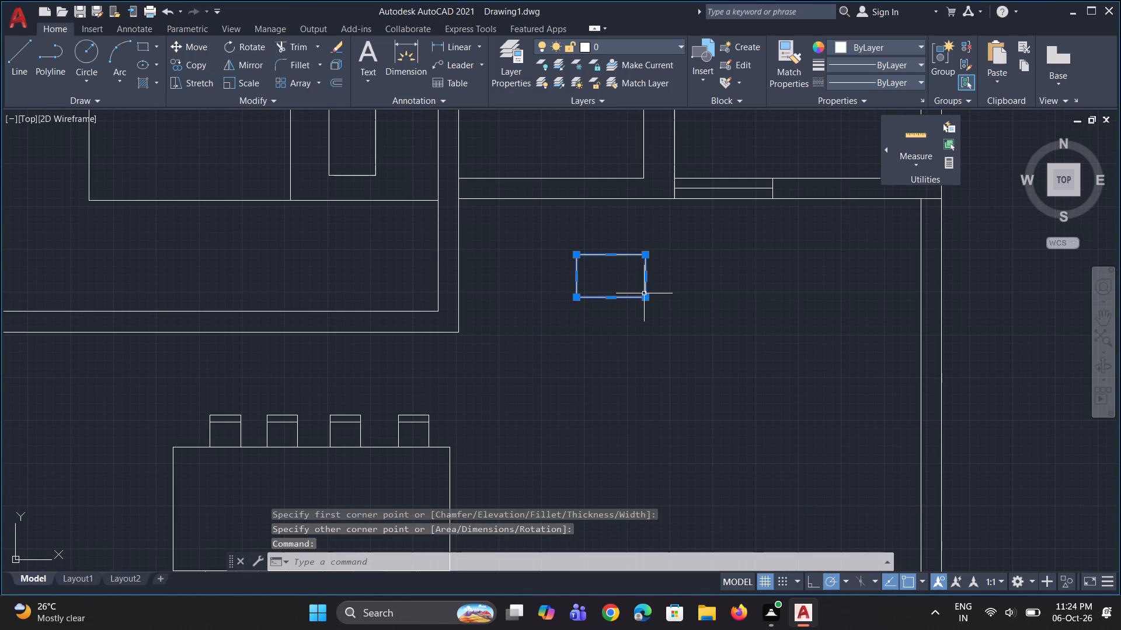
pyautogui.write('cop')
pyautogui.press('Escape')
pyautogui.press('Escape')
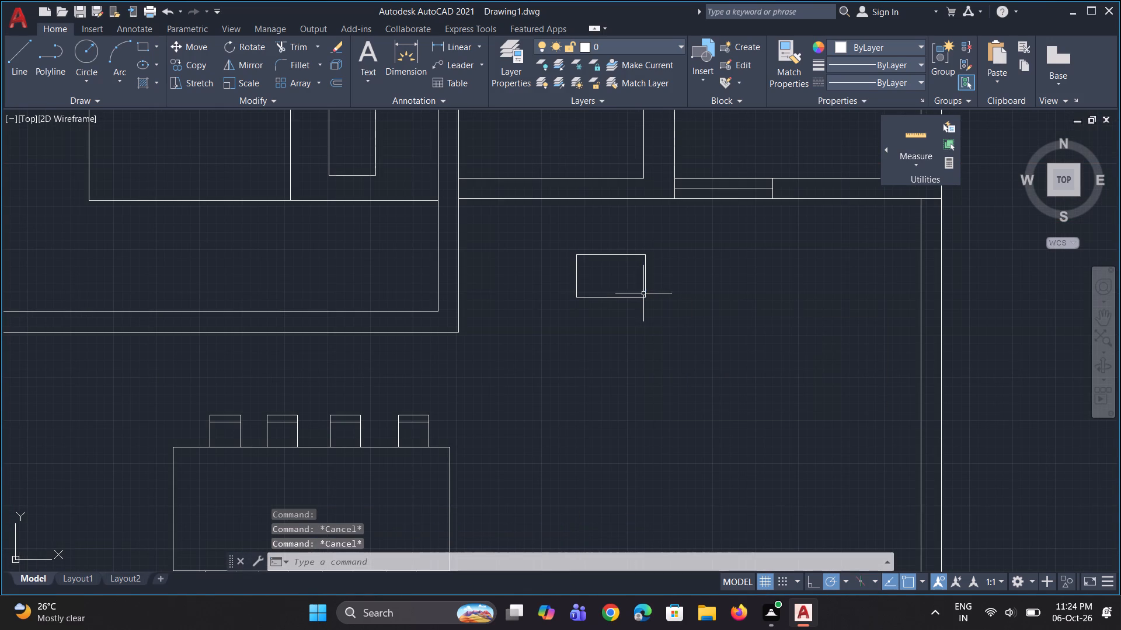
# Fillet the south-west corner of the new rectangle with a 2" radius.
pyautogui.press('f')
pyautogui.press('i')
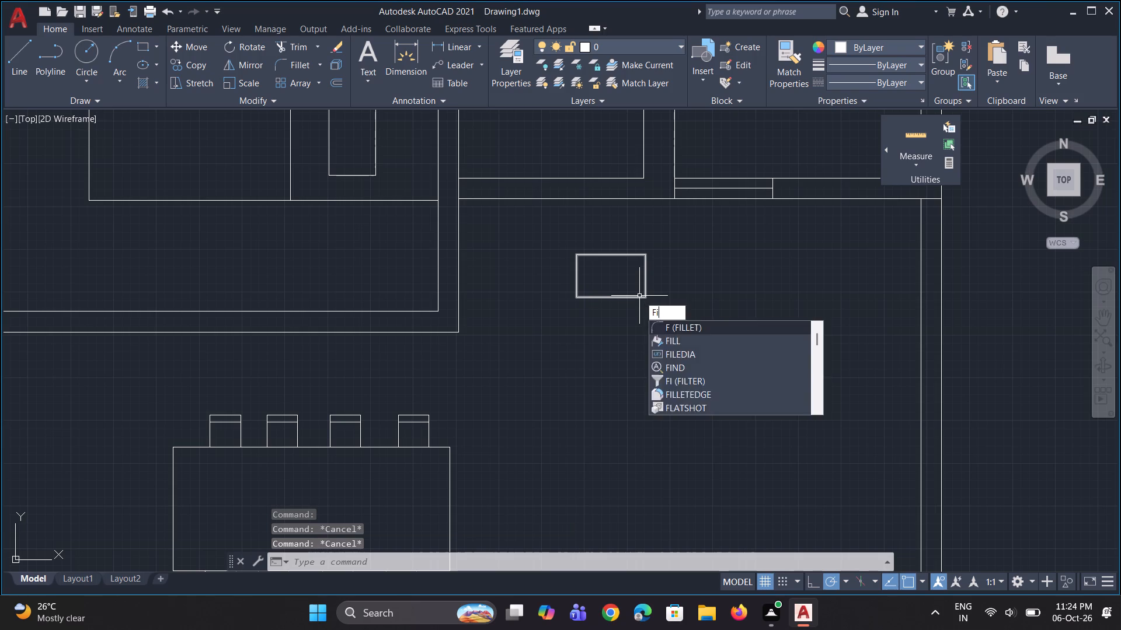
pyautogui.click(669, 339)
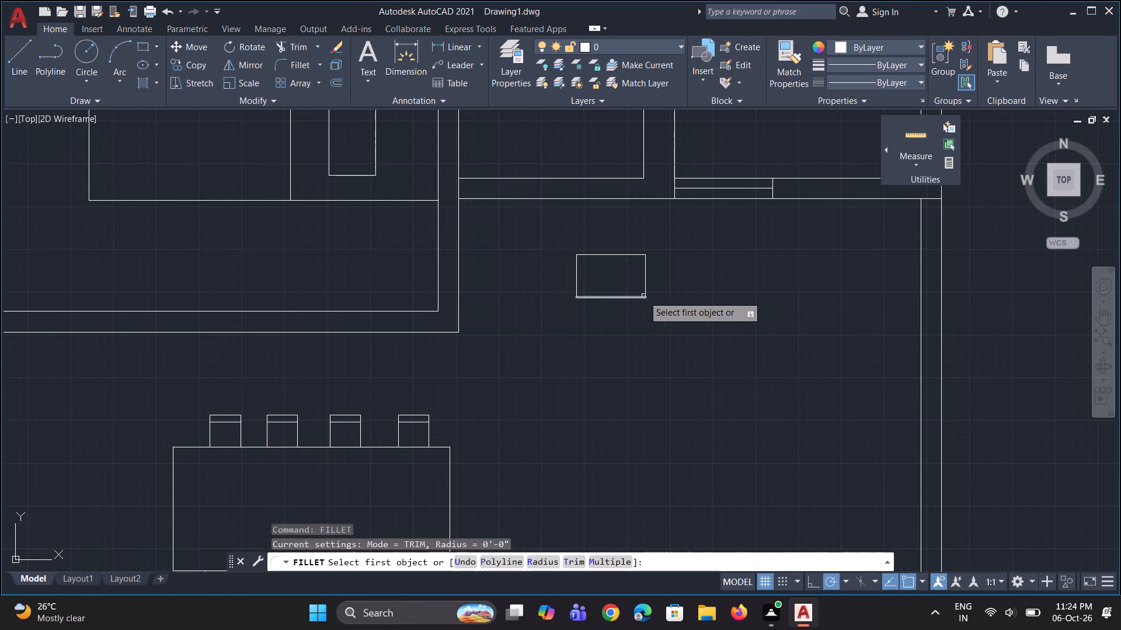
pyautogui.scroll(1, 643, 296)
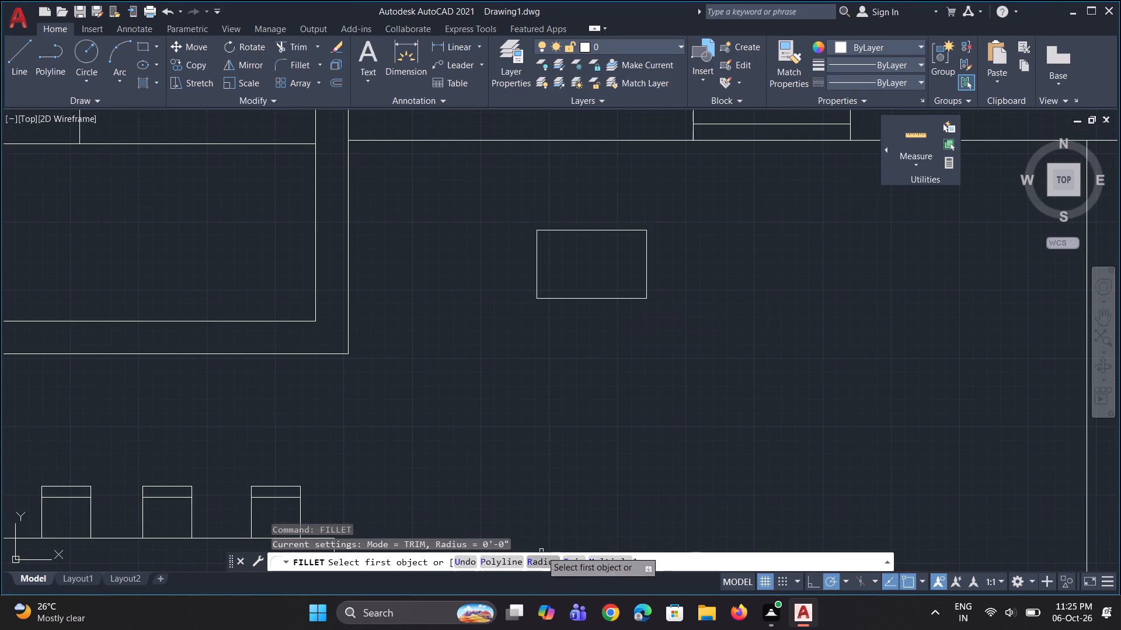
pyautogui.click(534, 559)
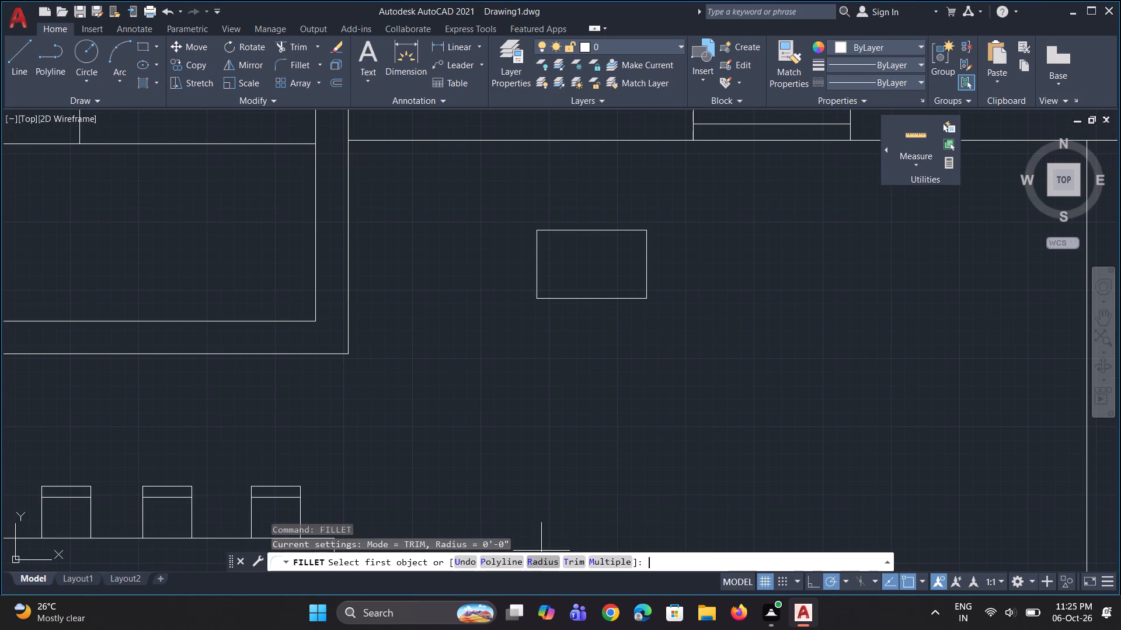
pyautogui.press('1')
pyautogui.press('BackSpace')
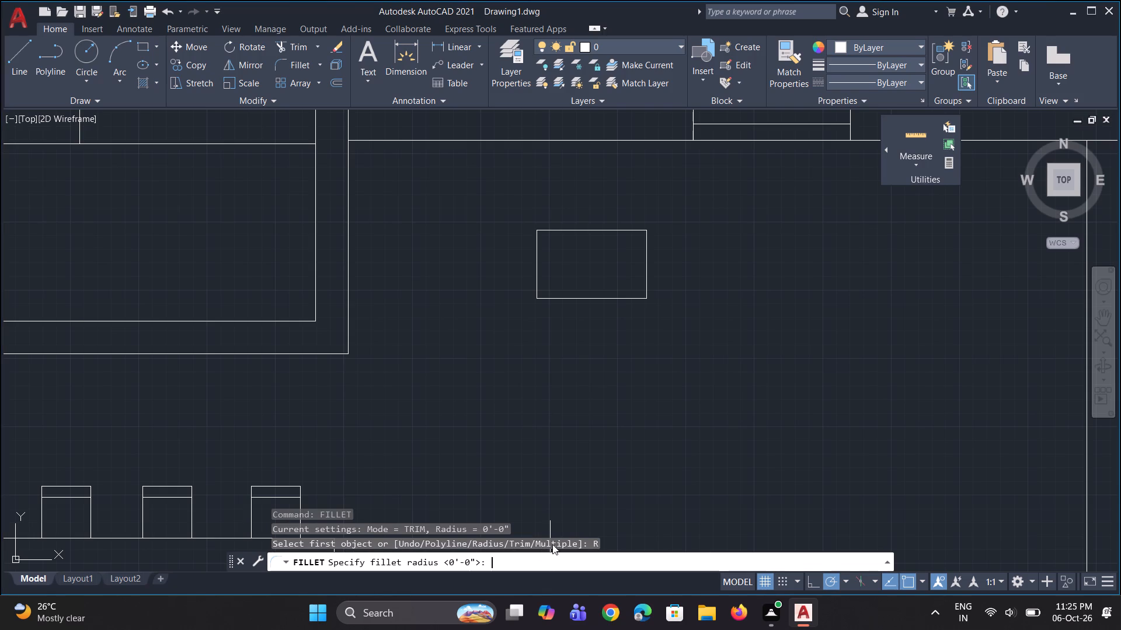
pyautogui.press('2')
pyautogui.hotkey('shift', '"')
pyautogui.press('Return')
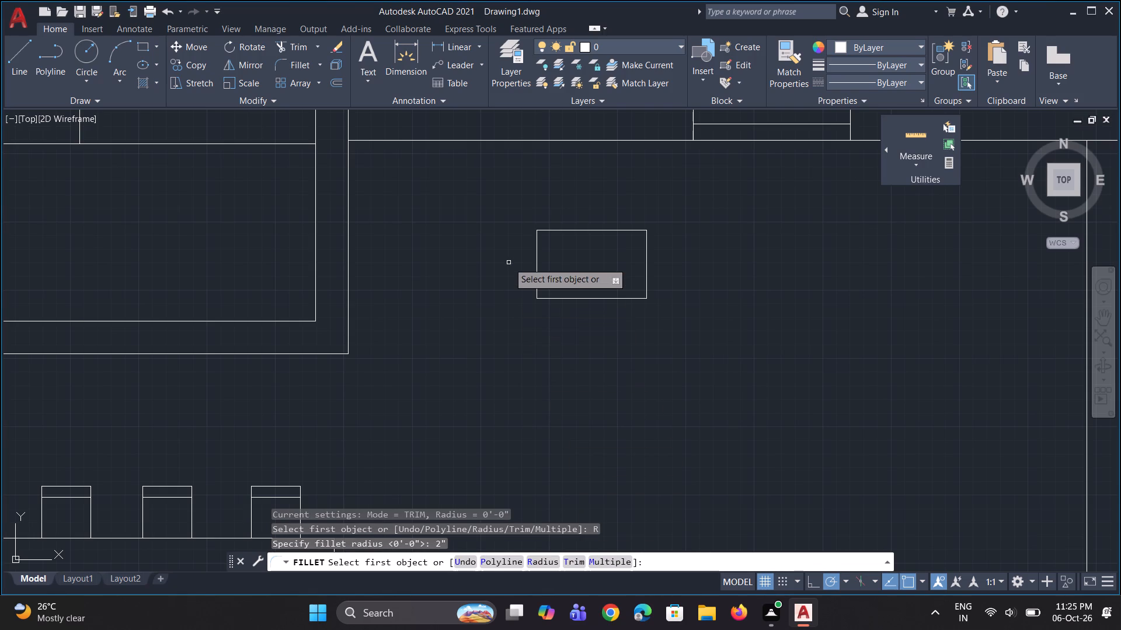
pyautogui.click(538, 288)
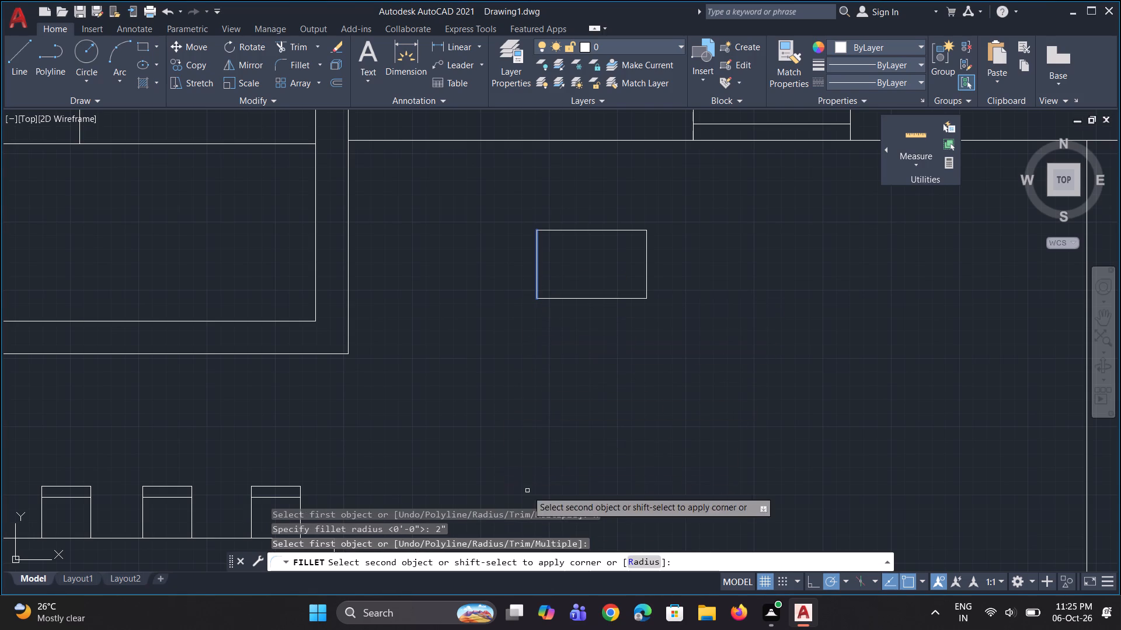
pyautogui.click(638, 566)
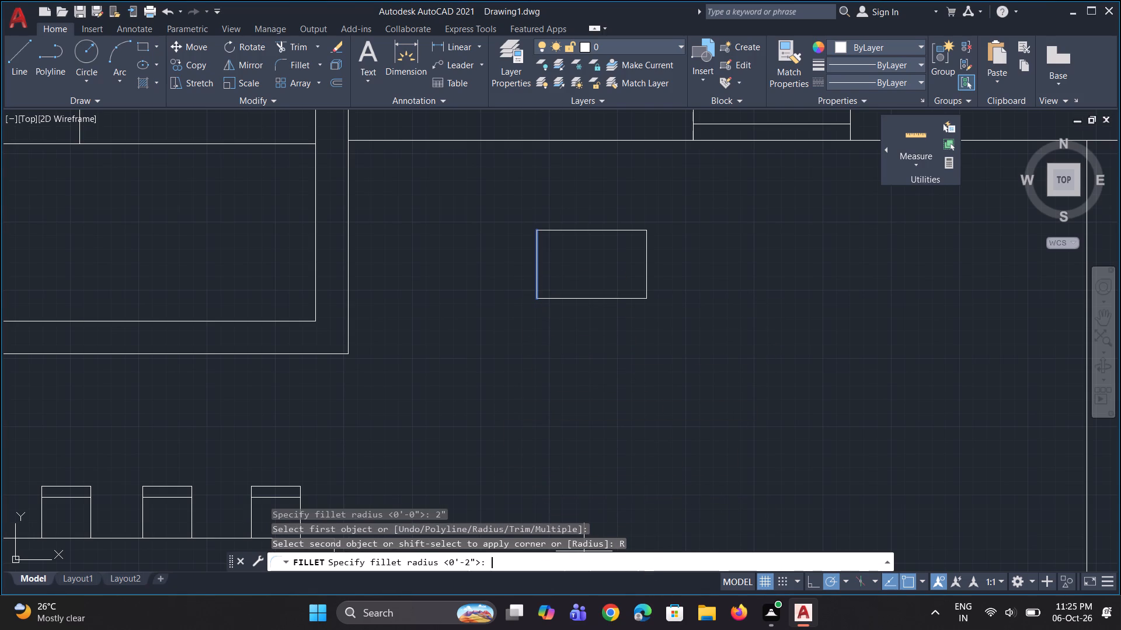
pyautogui.press('2')
pyautogui.press("'")
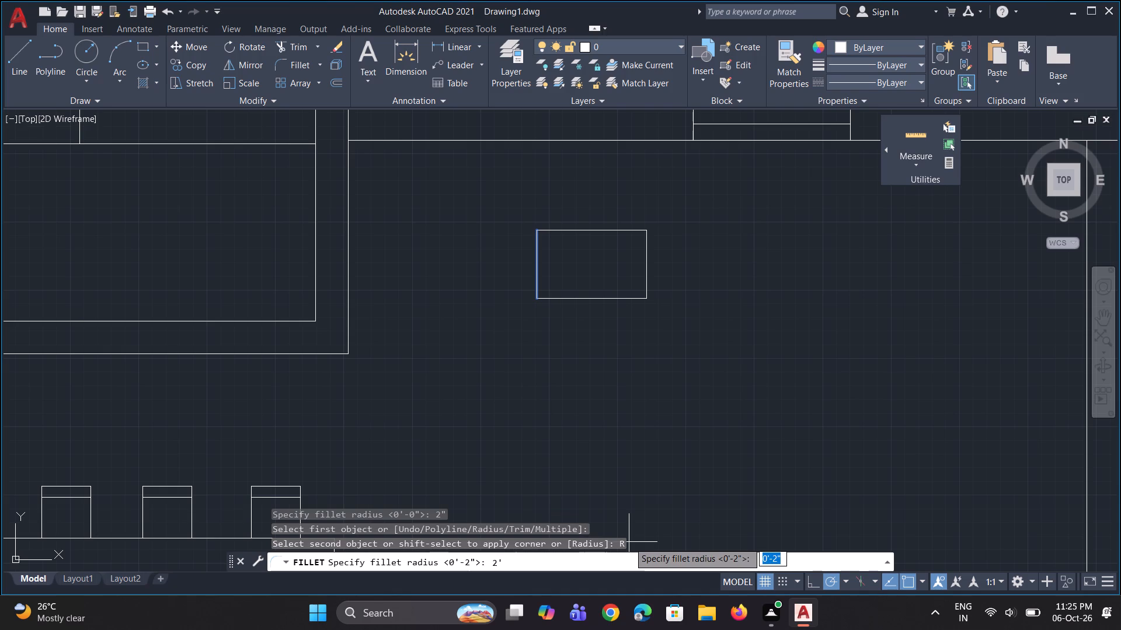
pyautogui.press('\\')
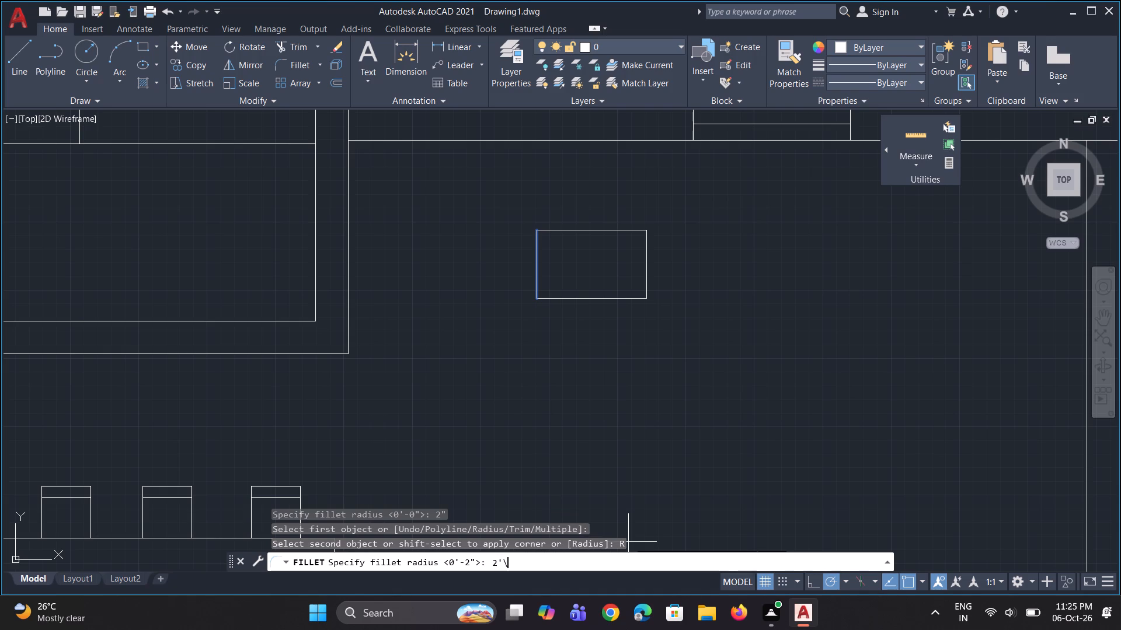
pyautogui.press('BackSpace')
pyautogui.press('BackSpace')
pyautogui.hotkey('shift', '"')
pyautogui.press('Return')
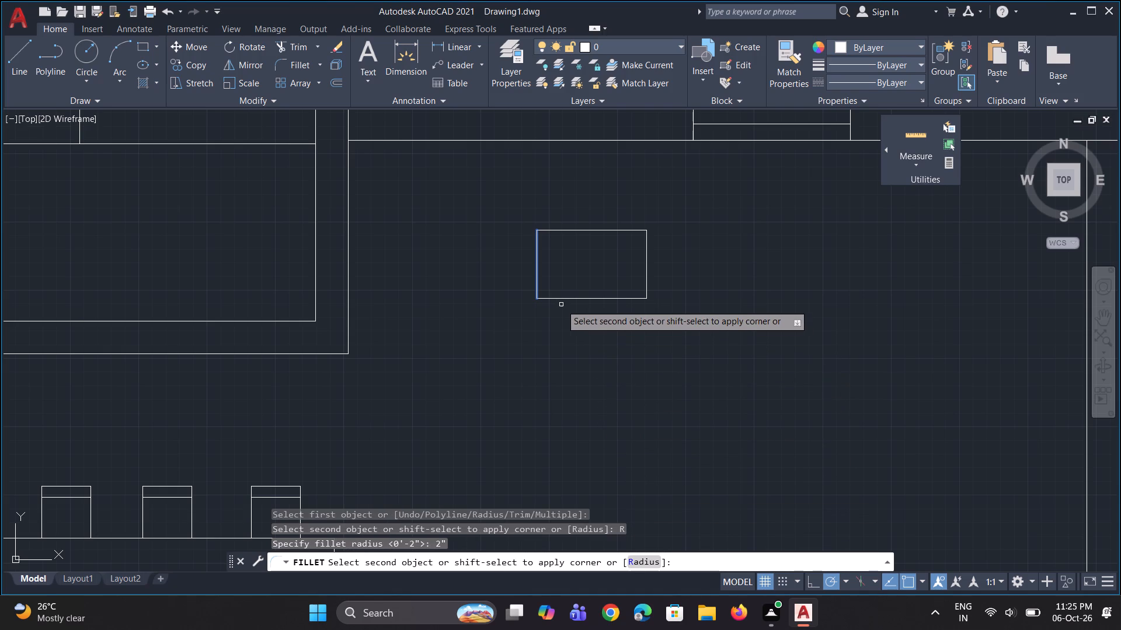
pyautogui.click(556, 299)
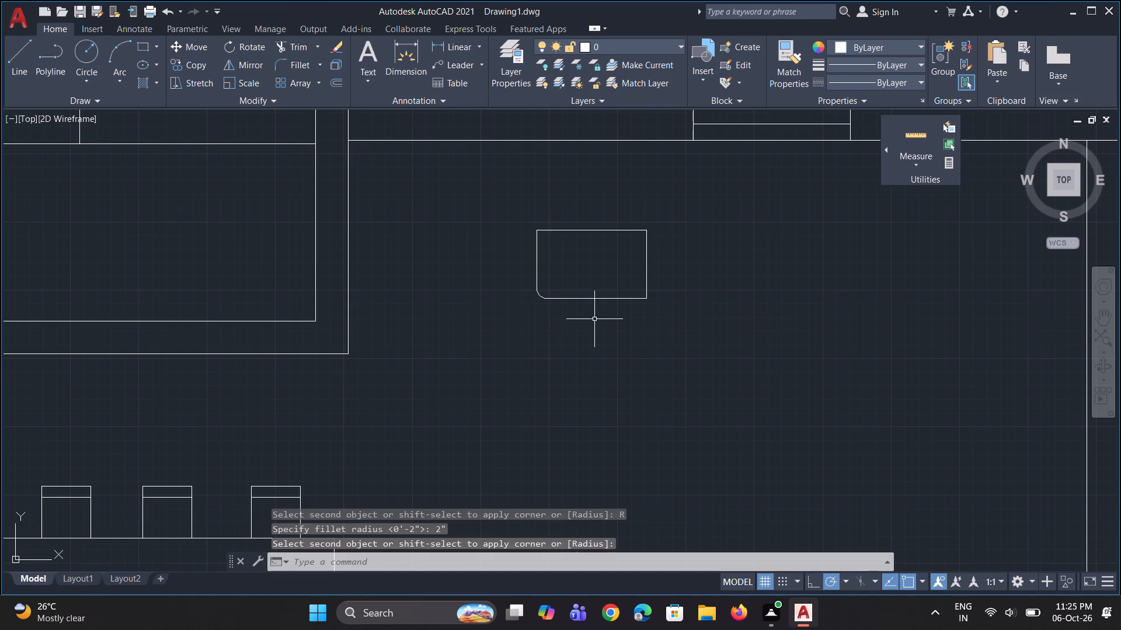
# Fillet the rectangle's remaining three corners with the same 2" radius.
pyautogui.press('space')
pyautogui.press('space')
pyautogui.press('space')
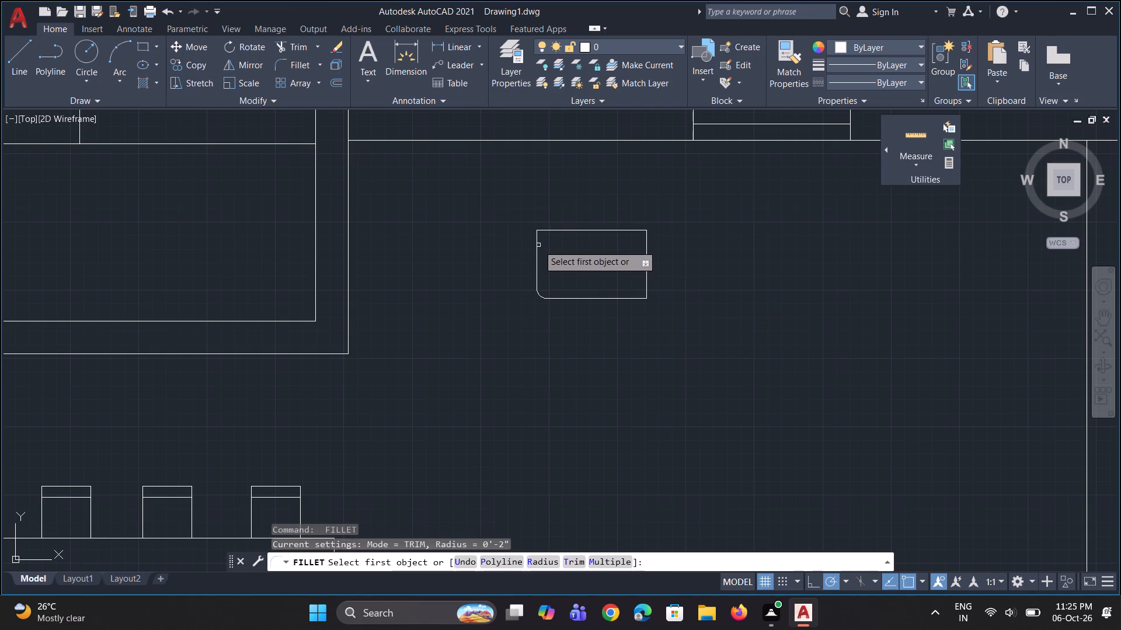
pyautogui.click(538, 245)
pyautogui.click(552, 231)
pyautogui.press('space')
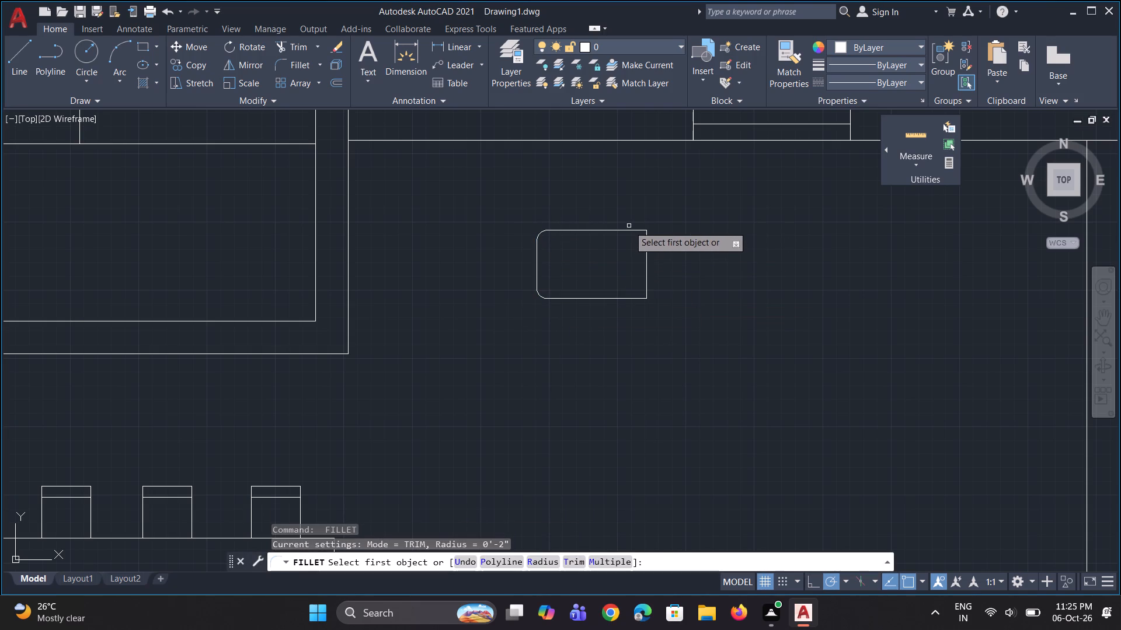
pyautogui.click(633, 232)
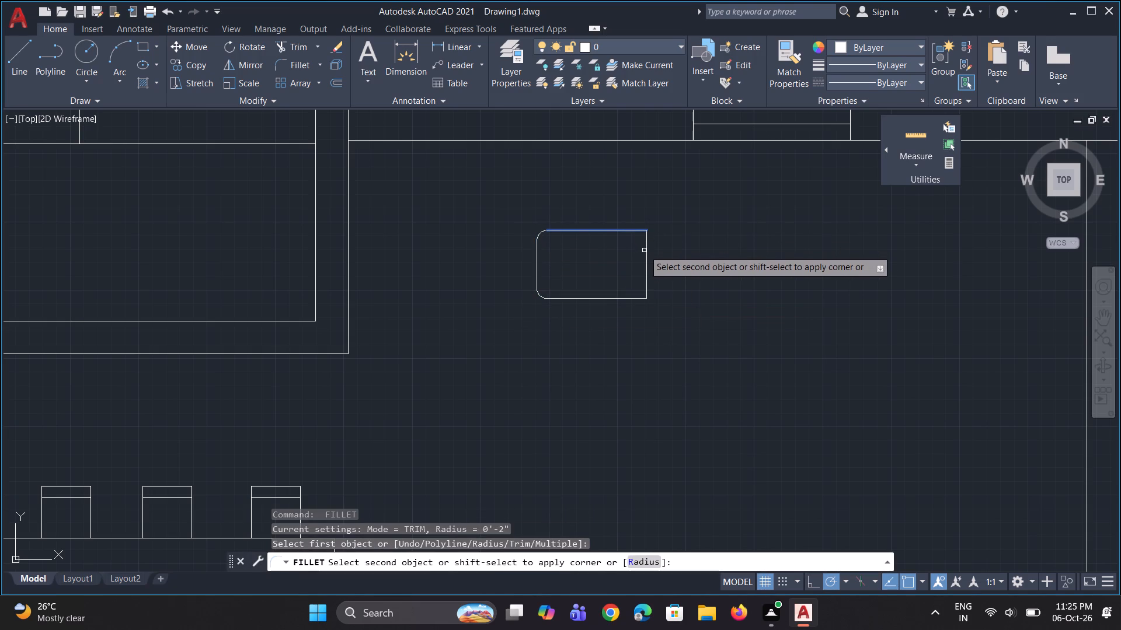
pyautogui.click(649, 253)
pyautogui.press('space')
pyautogui.click(647, 283)
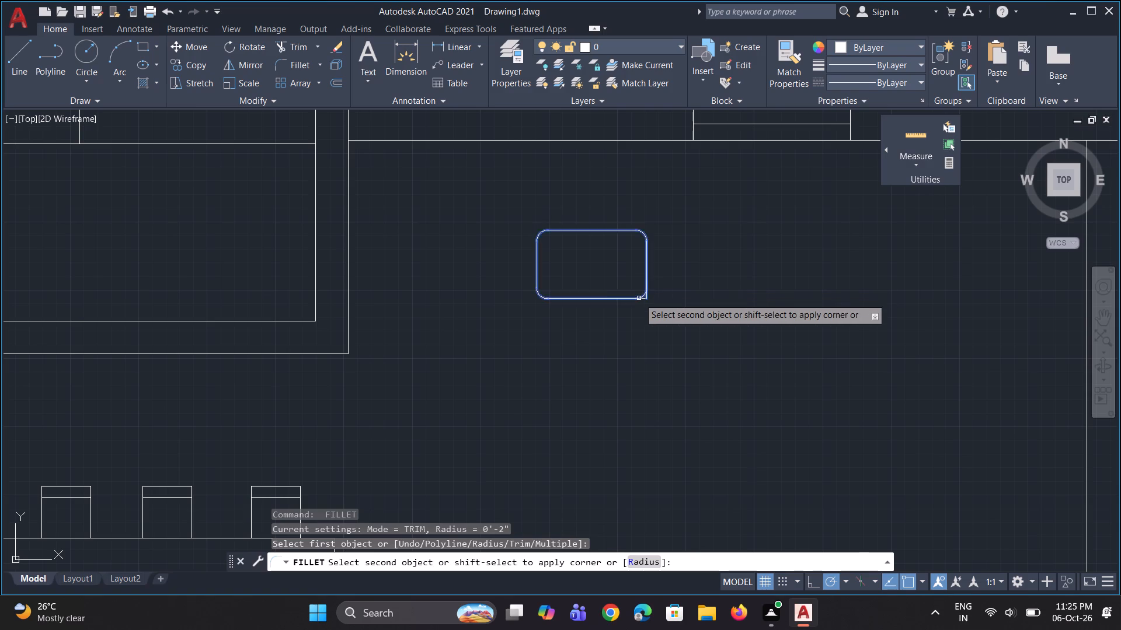
pyautogui.click(639, 298)
# Copy the rounded rectangle twice due east to form a side-by-side row of three, the last about 3'-5" from the original.
pyautogui.scroll(-3, 584, 290)
pyautogui.scroll(2, 562, 281)
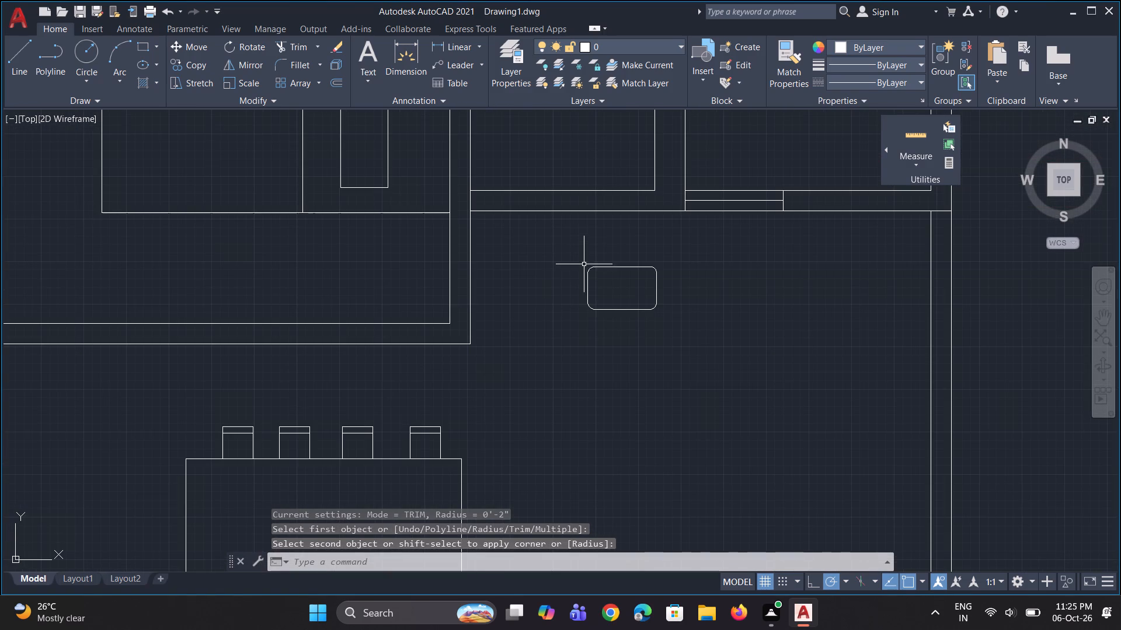
pyautogui.moveTo(564, 239); pyautogui.dragTo(578, 277)
pyautogui.click(694, 314)
pyautogui.write('co')
pyautogui.click(725, 345)
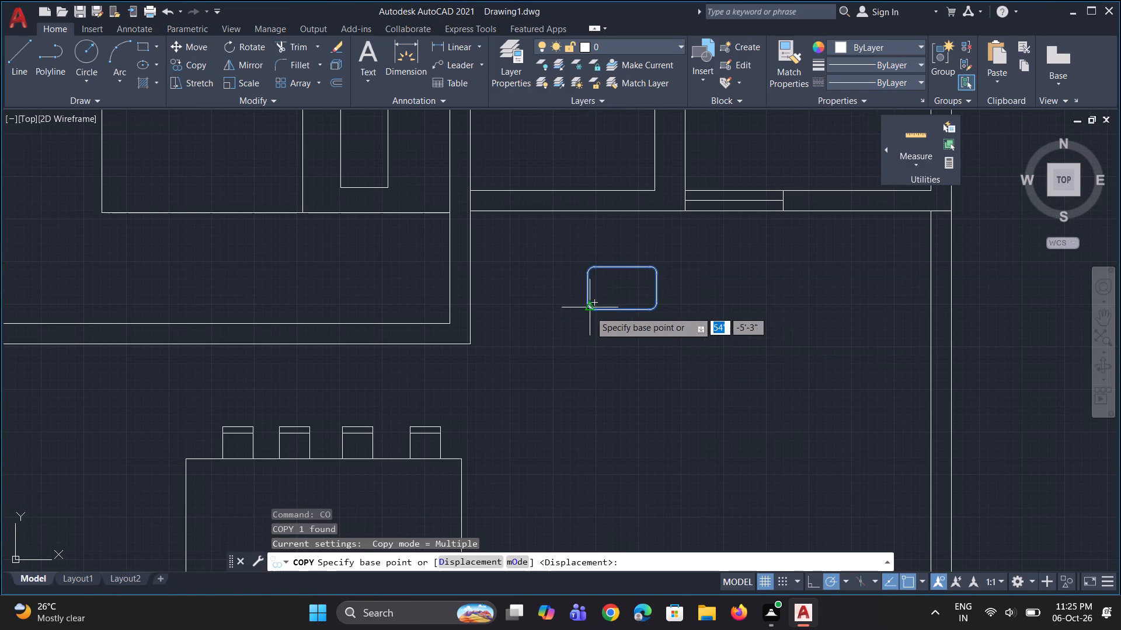
pyautogui.click(589, 310)
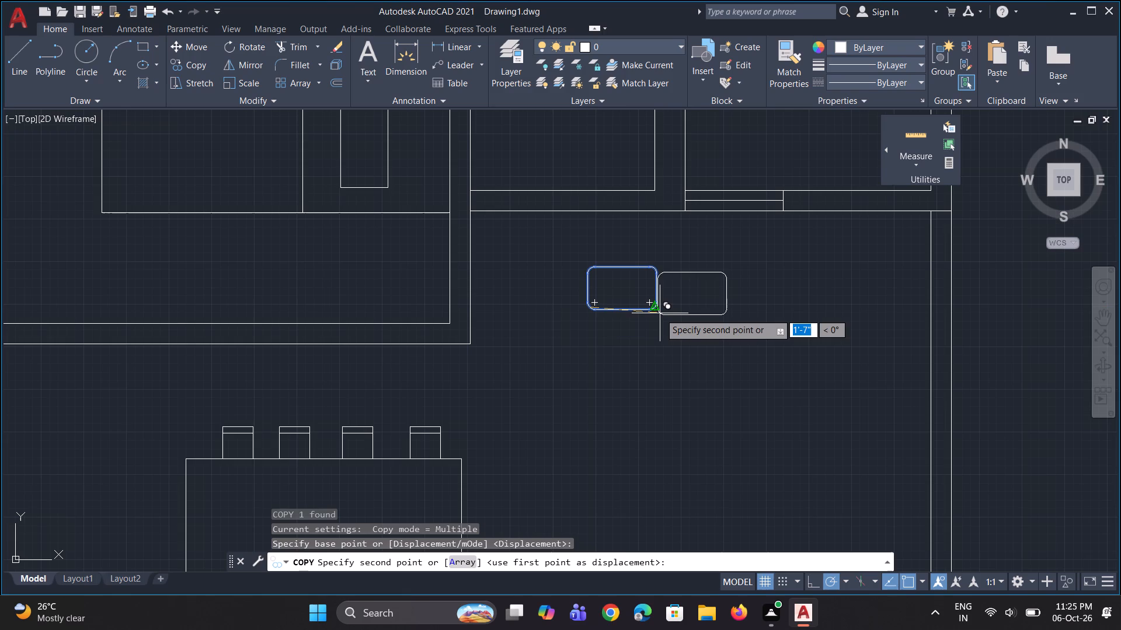
pyautogui.scroll(1, 660, 310)
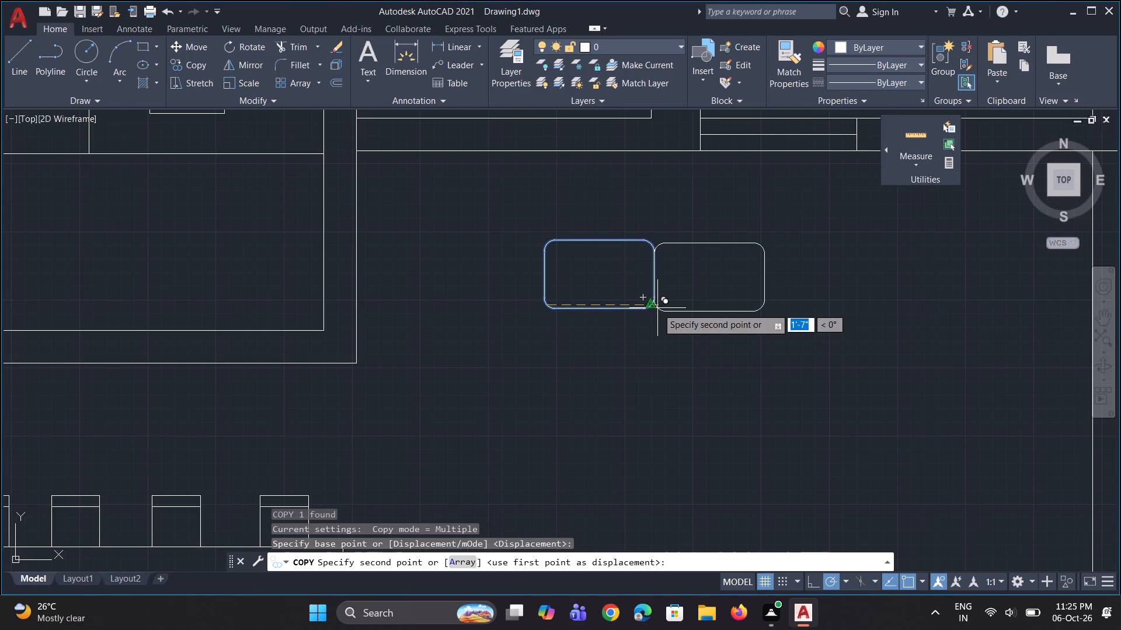
pyautogui.click(659, 303)
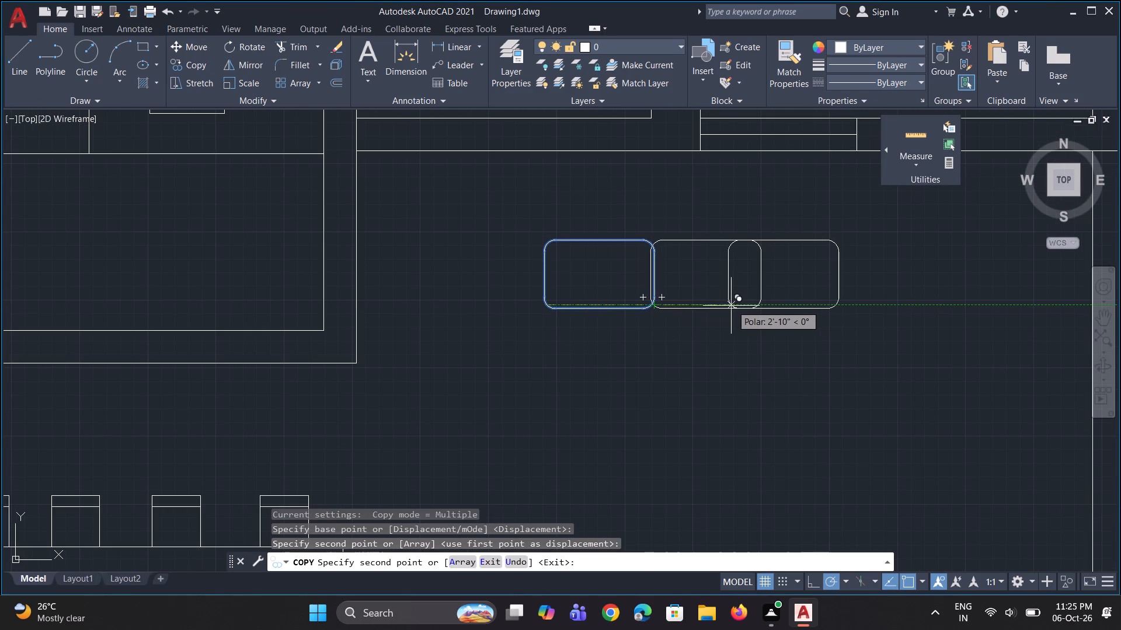
pyautogui.hotkey('ctrl', 'z')
pyautogui.scroll(3, 631, 316)
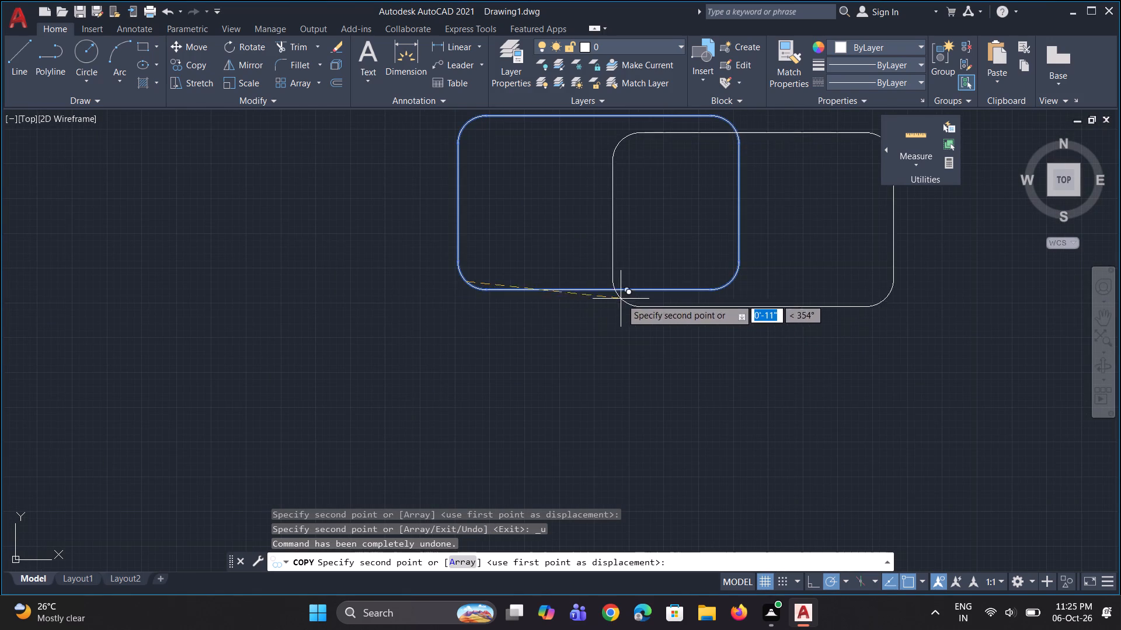
pyautogui.click(748, 282)
pyautogui.scroll(-3, 593, 301)
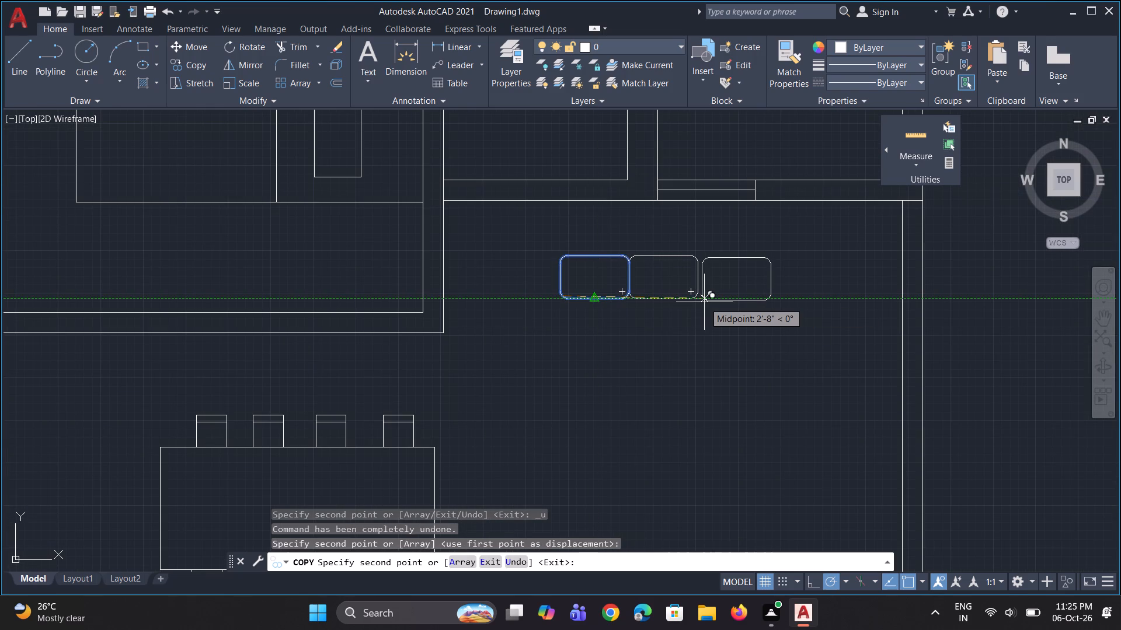
pyautogui.scroll(3, 703, 301)
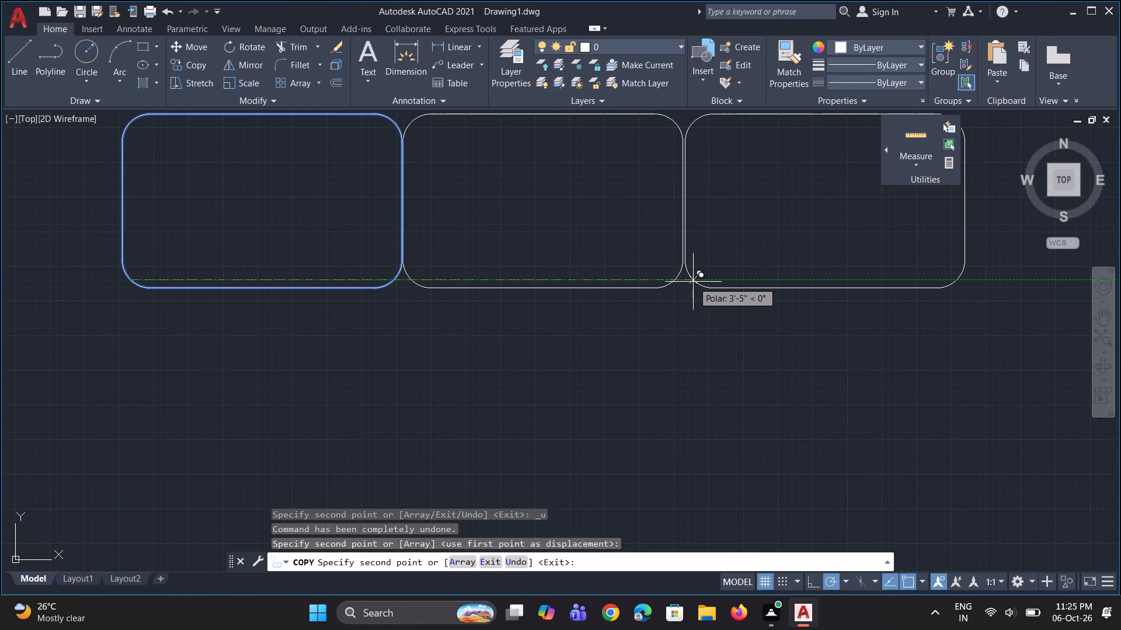
pyautogui.click(692, 281)
pyautogui.scroll(-3, 686, 302)
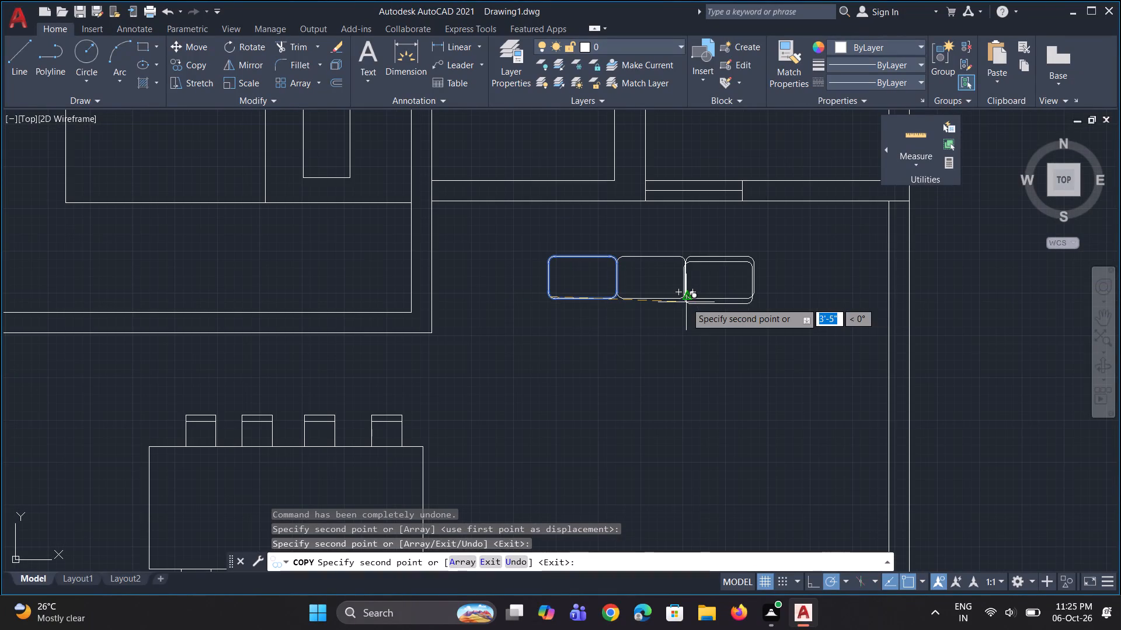
pyautogui.press('Escape')
# Draw lines along the cushion row's north edge, about 5'-1" long, and around an east armrest about 2" wide.
pyautogui.press('l')
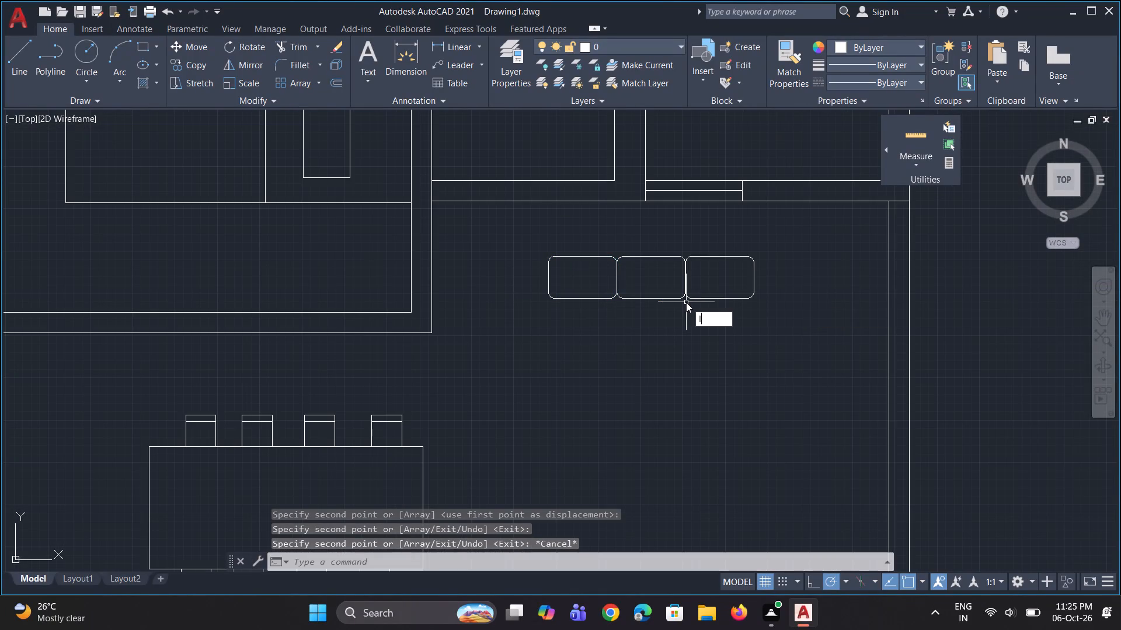
pyautogui.press('space')
pyautogui.scroll(-1, 622, 306)
pyautogui.scroll(3, 639, 281)
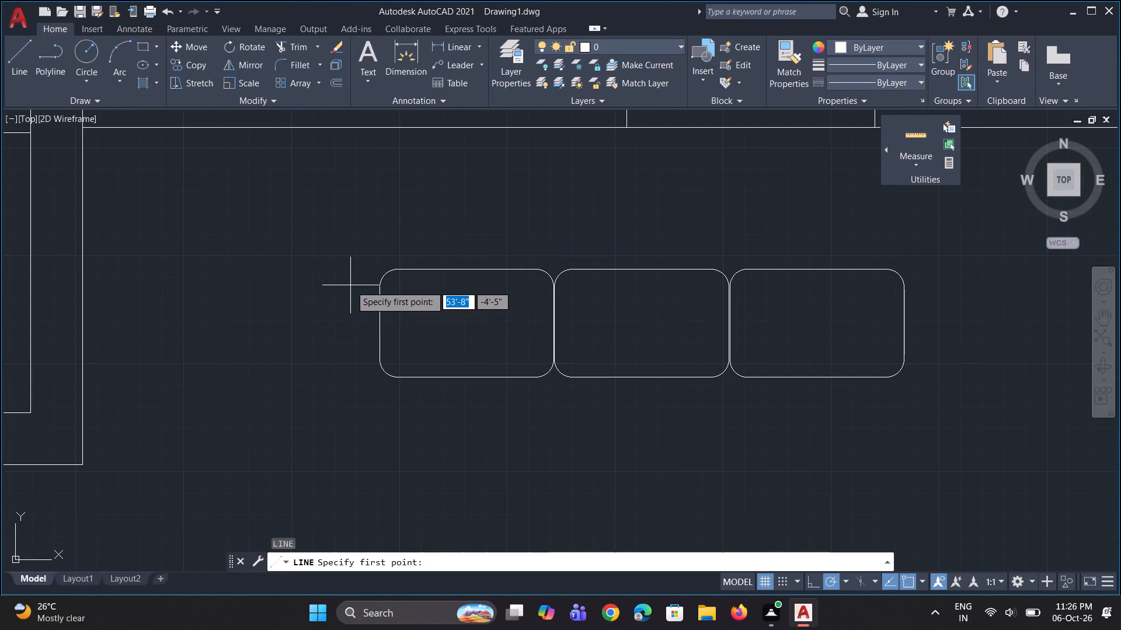
pyautogui.click(377, 284)
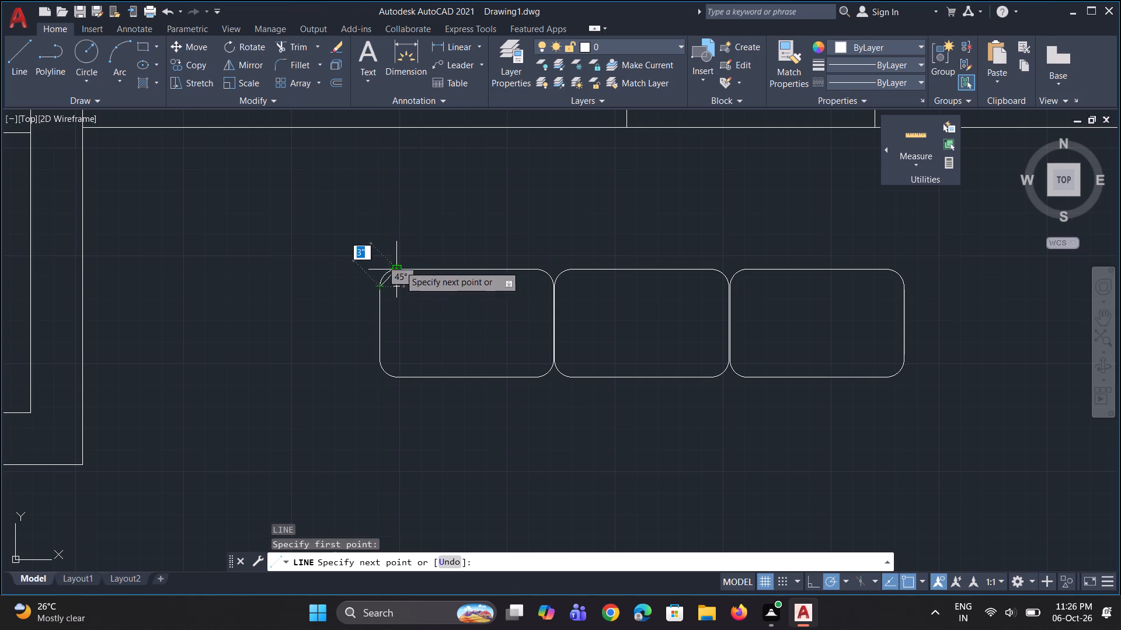
pyautogui.click(377, 267)
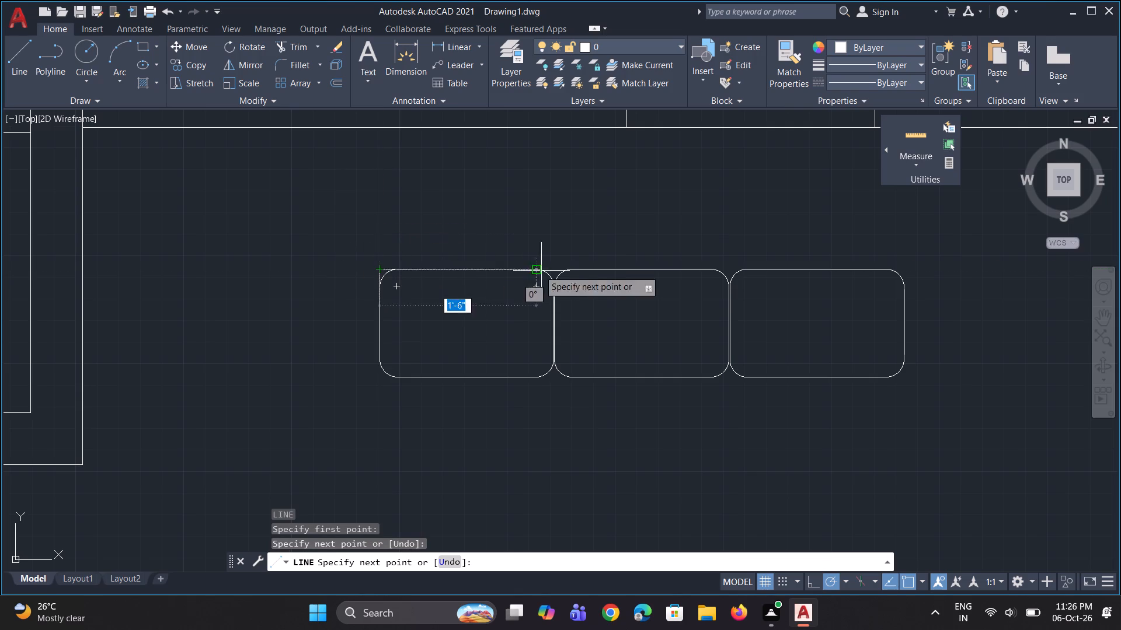
pyautogui.click(905, 268)
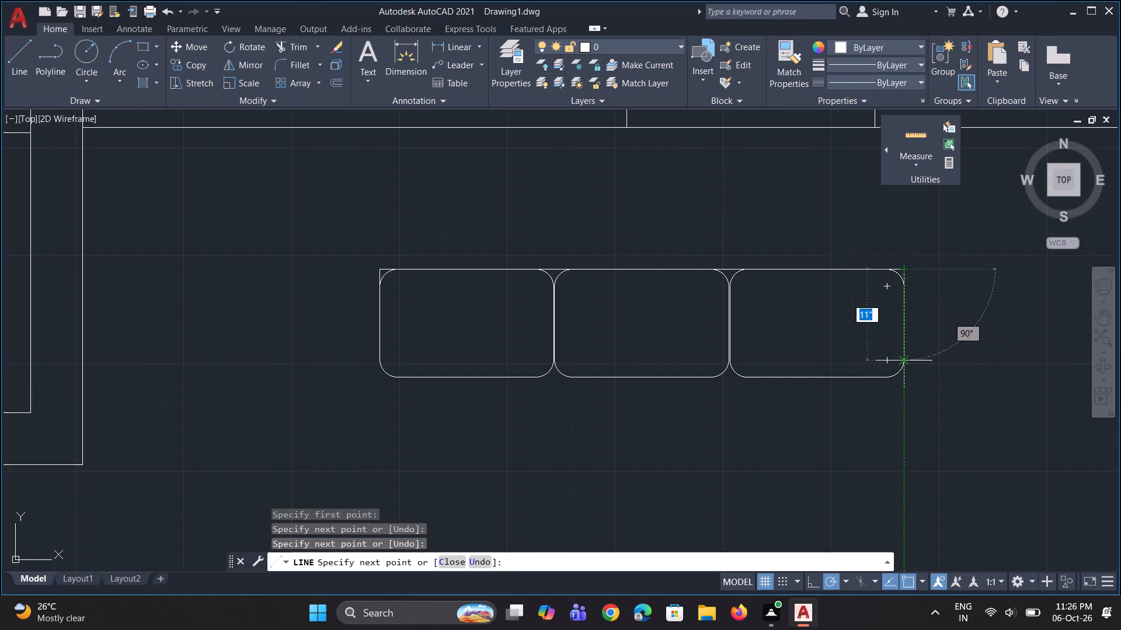
pyautogui.click(906, 385)
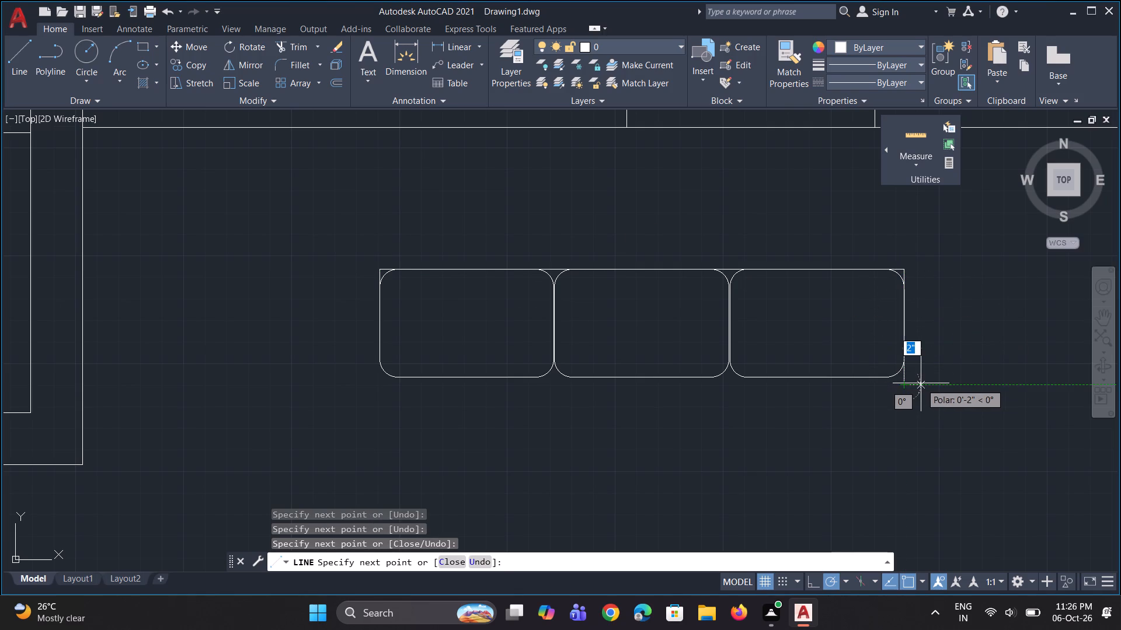
pyautogui.click(921, 383)
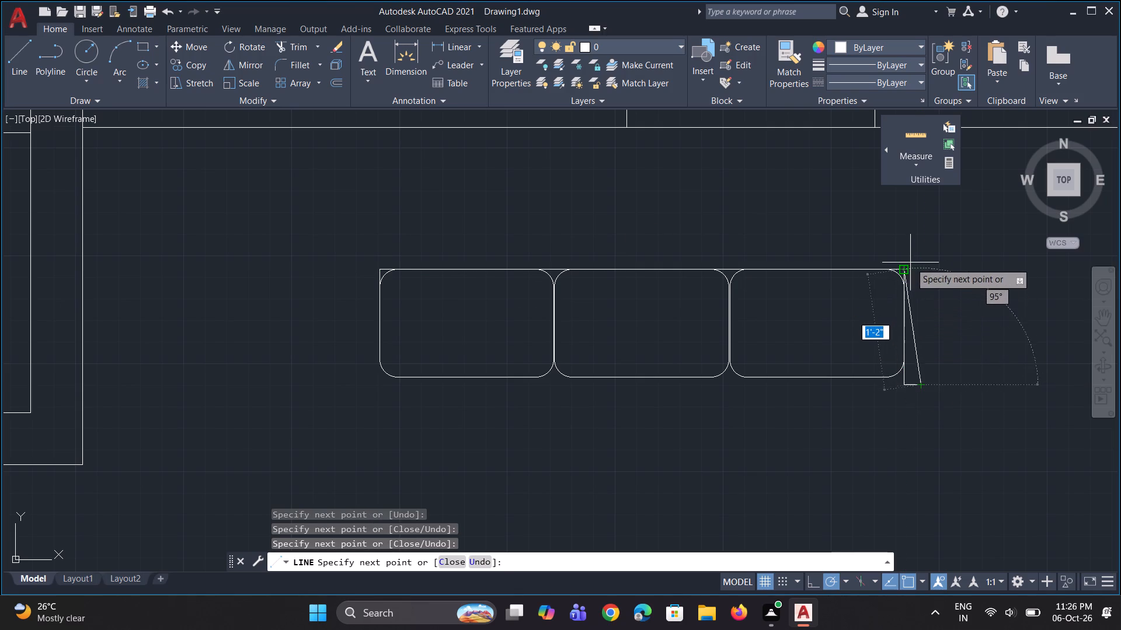
pyautogui.click(919, 258)
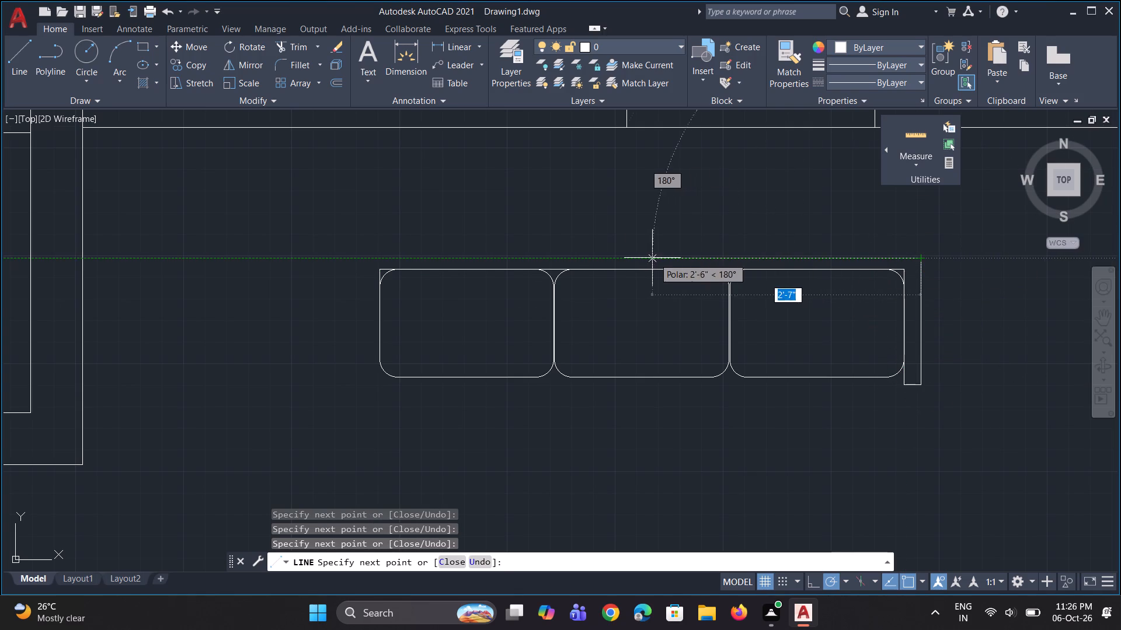
# Complete the sofa frame with an outer back line and a west armrest about 1'-2" long, ending at the first cushion.
pyautogui.click(372, 262)
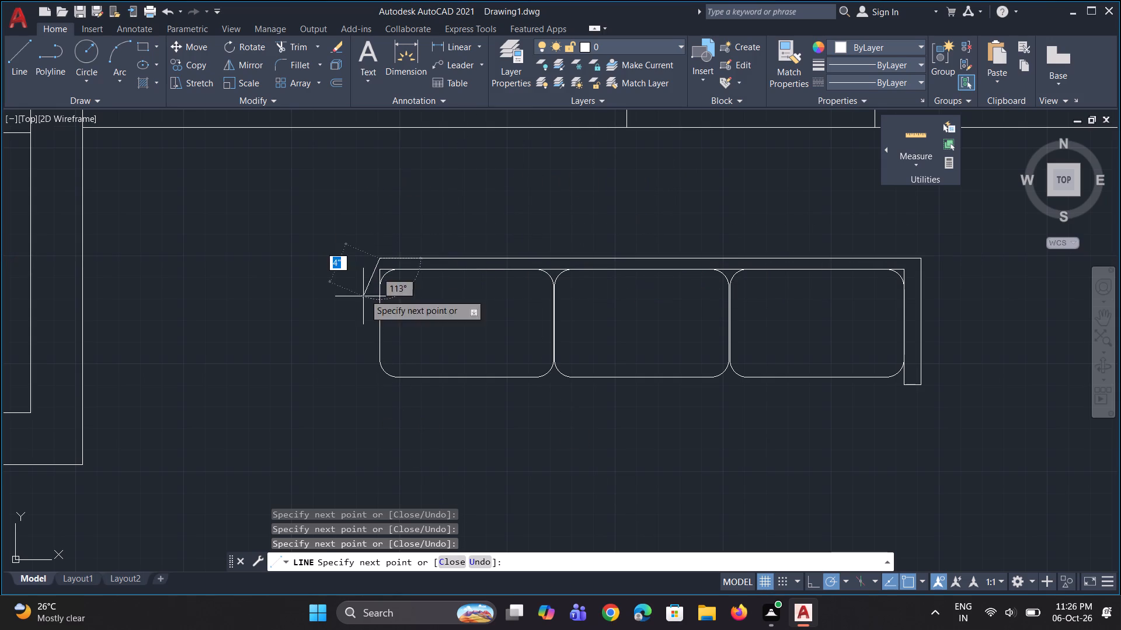
pyautogui.hotkey('ctrl', 'z')
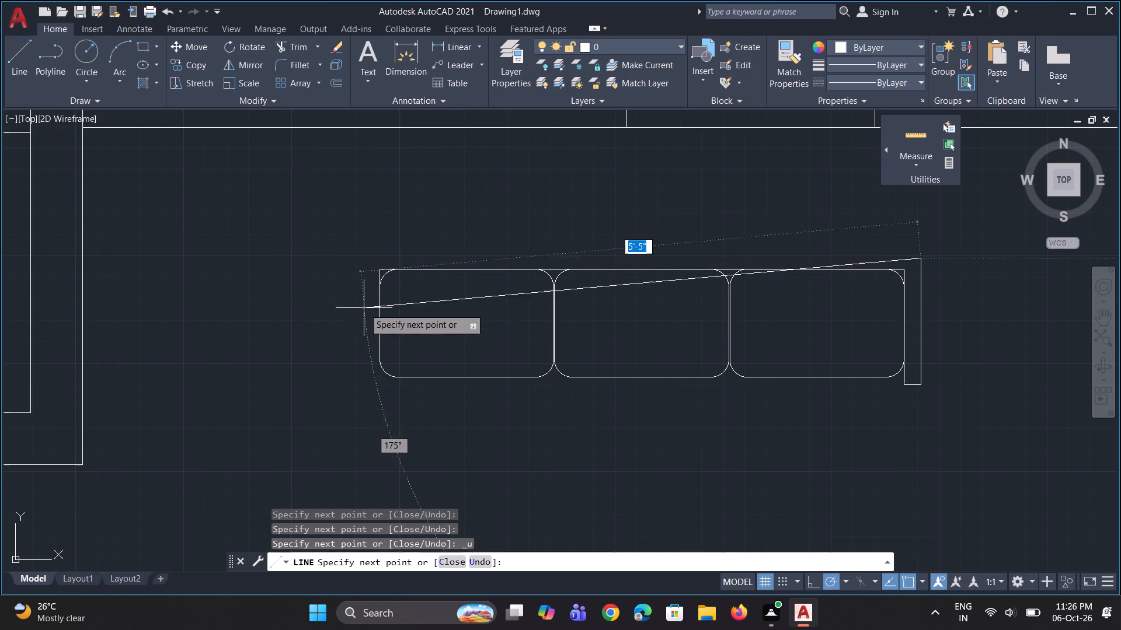
pyautogui.click(372, 259)
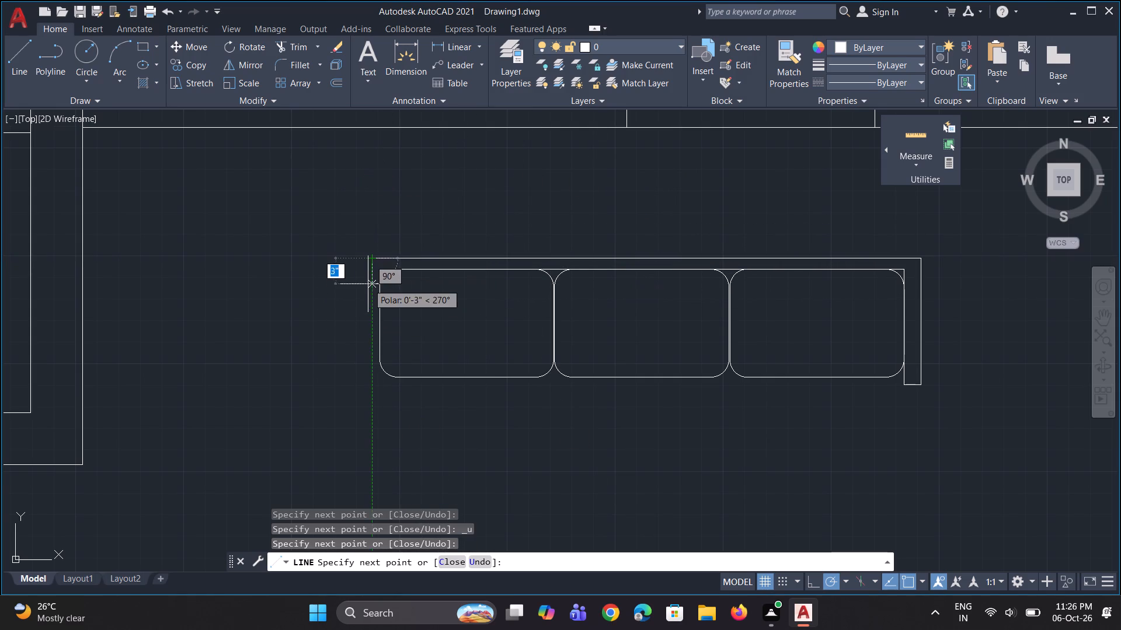
pyautogui.hotkey('ctrl', 'z')
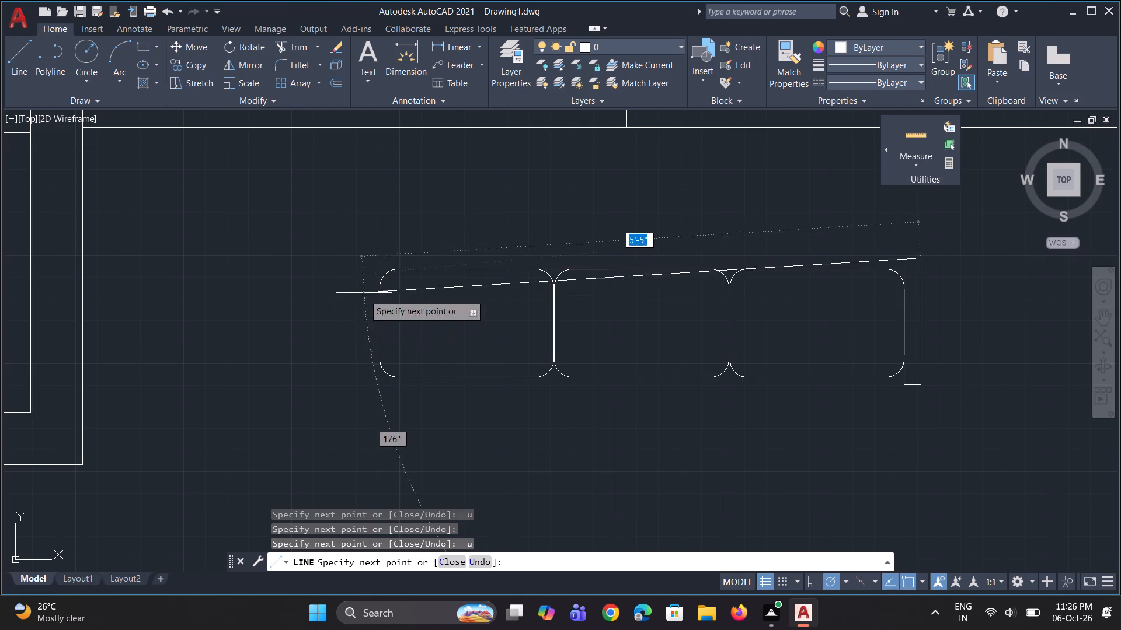
pyautogui.click(364, 257)
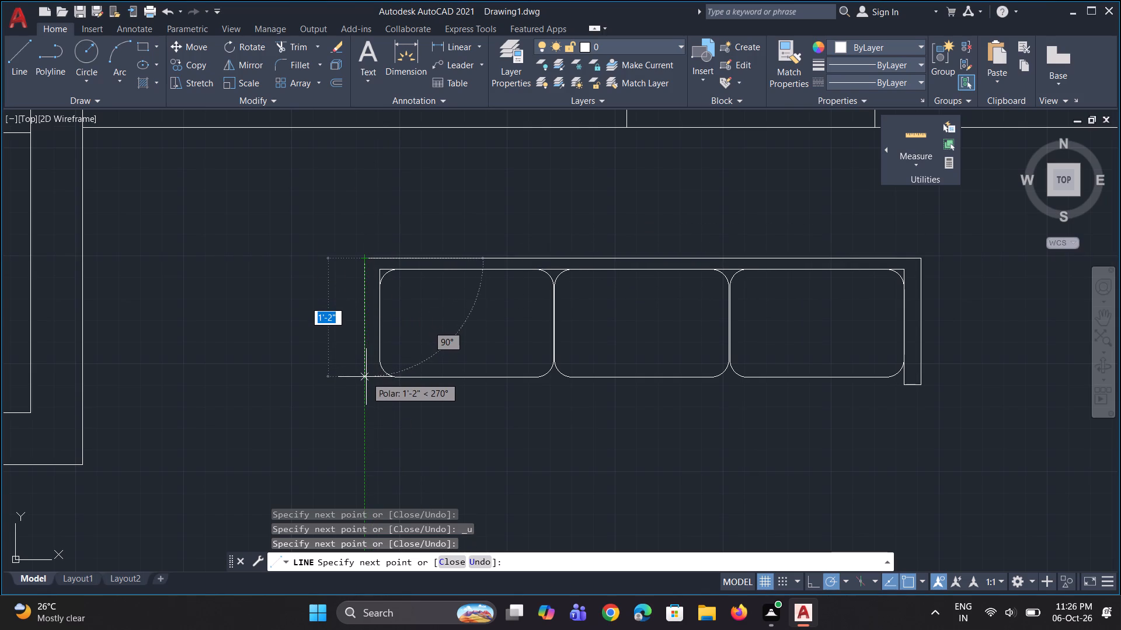
pyautogui.click(366, 377)
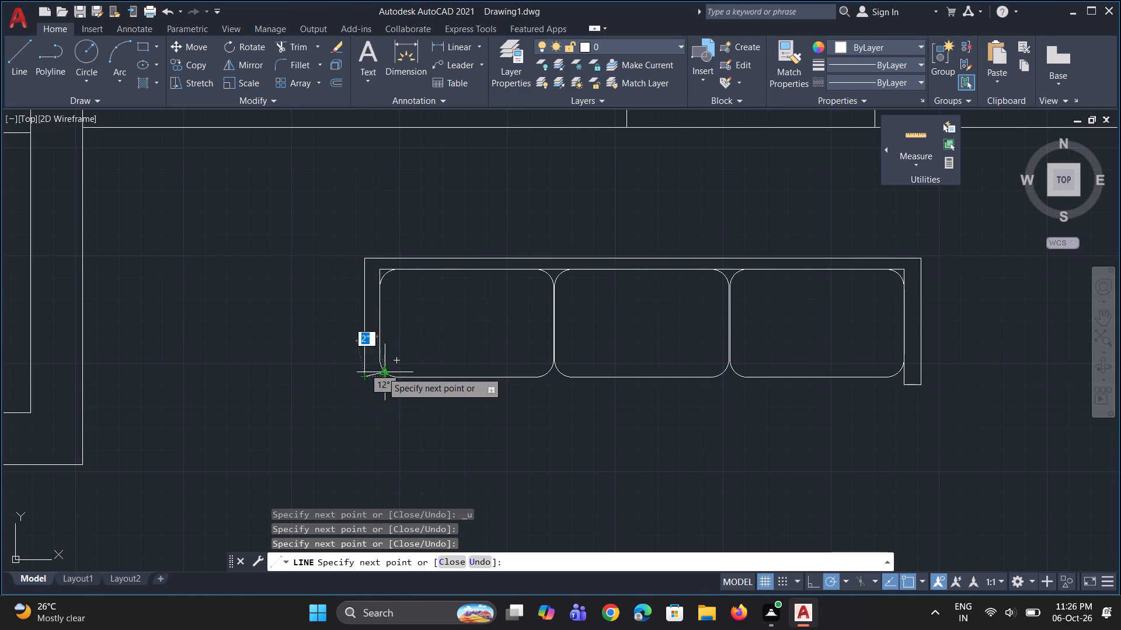
pyautogui.click(379, 375)
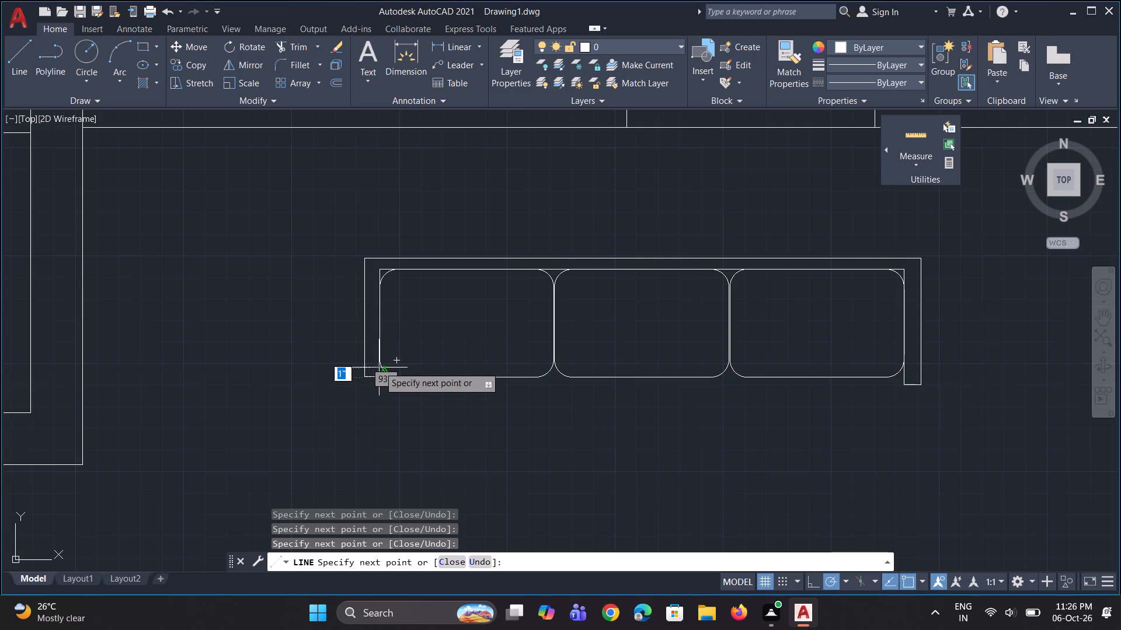
pyautogui.click(380, 361)
pyautogui.press('space')
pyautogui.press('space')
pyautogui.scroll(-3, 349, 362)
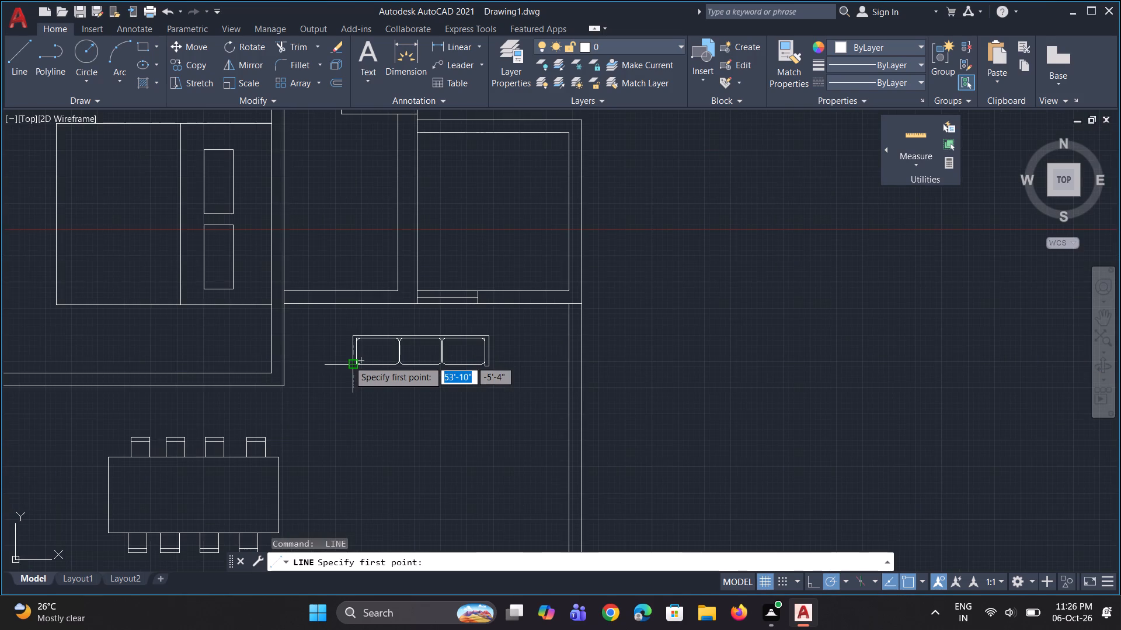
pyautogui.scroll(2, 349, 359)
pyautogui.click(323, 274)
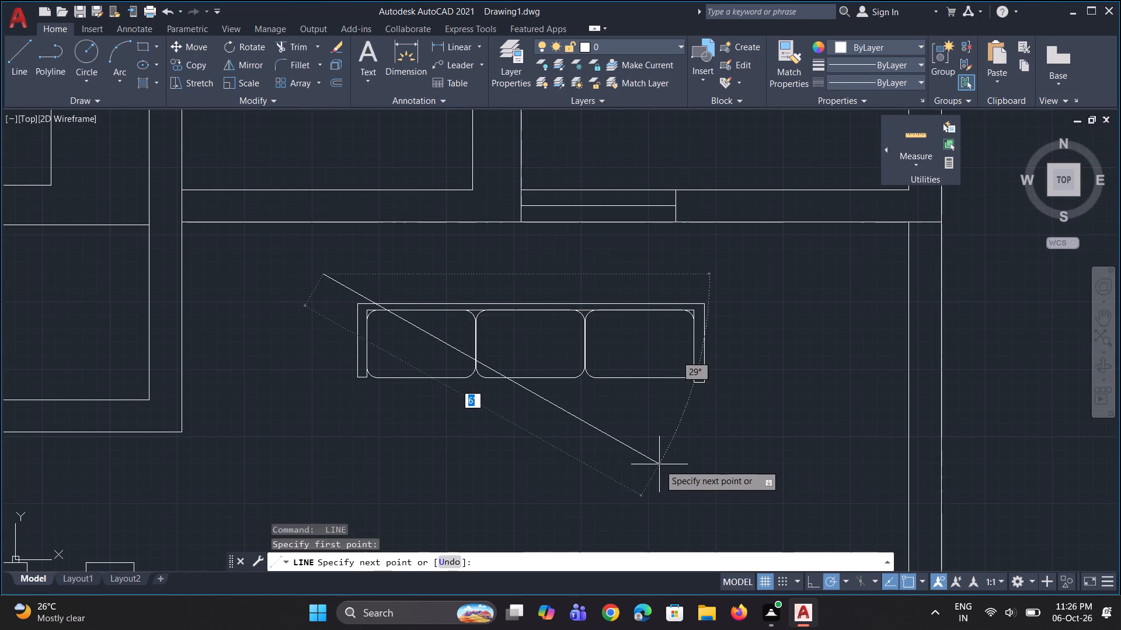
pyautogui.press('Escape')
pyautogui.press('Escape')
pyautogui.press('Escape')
# Group the three cushions and their surrounding frame lines as a single sofa.
pyautogui.click(330, 272)
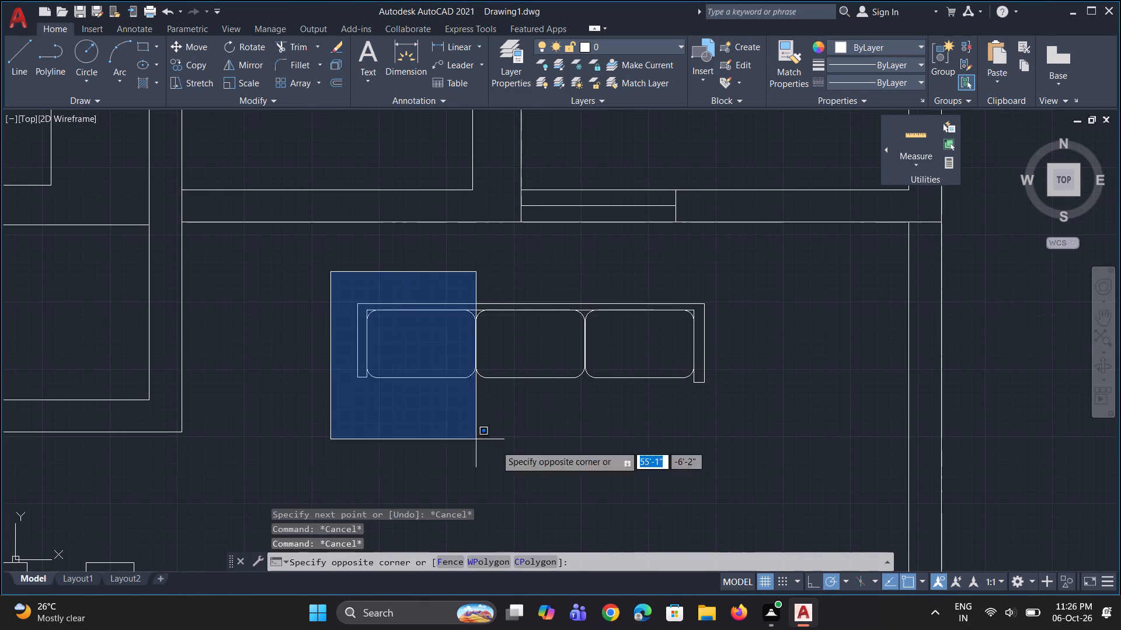
pyautogui.click(781, 467)
pyautogui.rightClick(706, 377)
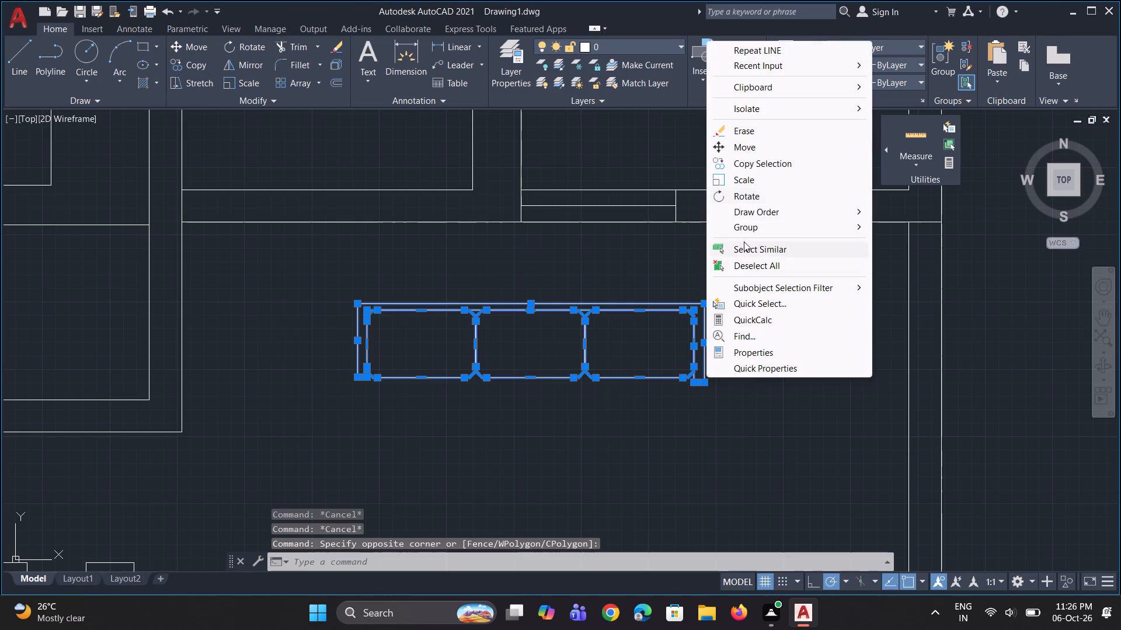
pyautogui.click(763, 229)
pyautogui.click(907, 224)
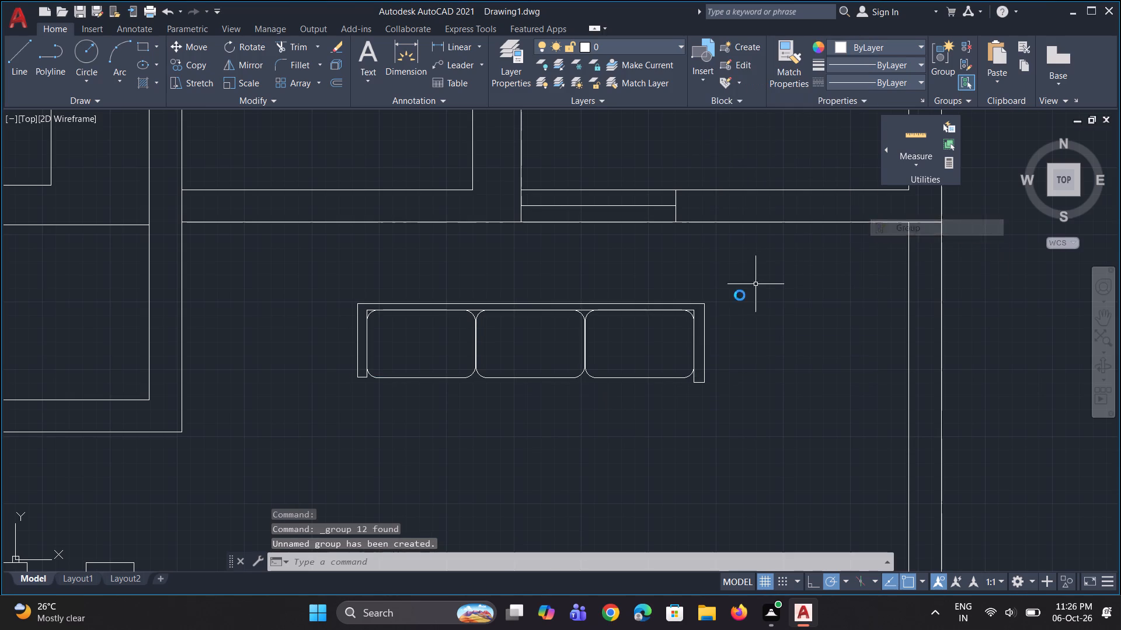
# Copy the grouped sofa twice, placing one copy just to its south-east and another farther due south.
pyautogui.scroll(-2, 517, 309)
pyautogui.click(517, 337)
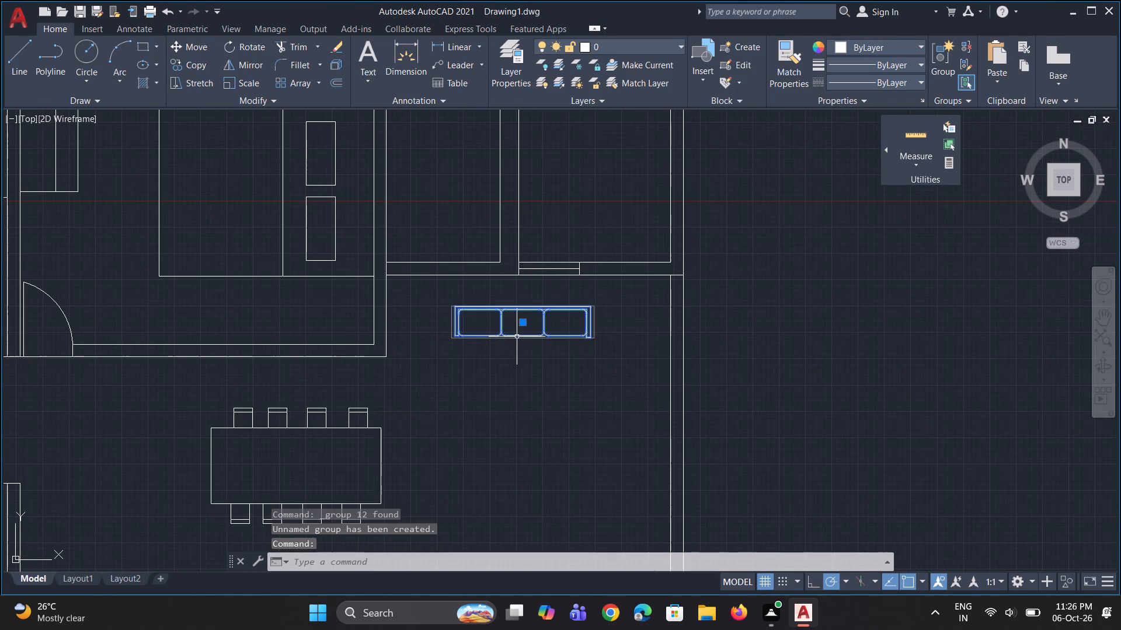
pyautogui.press('c')
pyautogui.press('o')
pyautogui.press('Return')
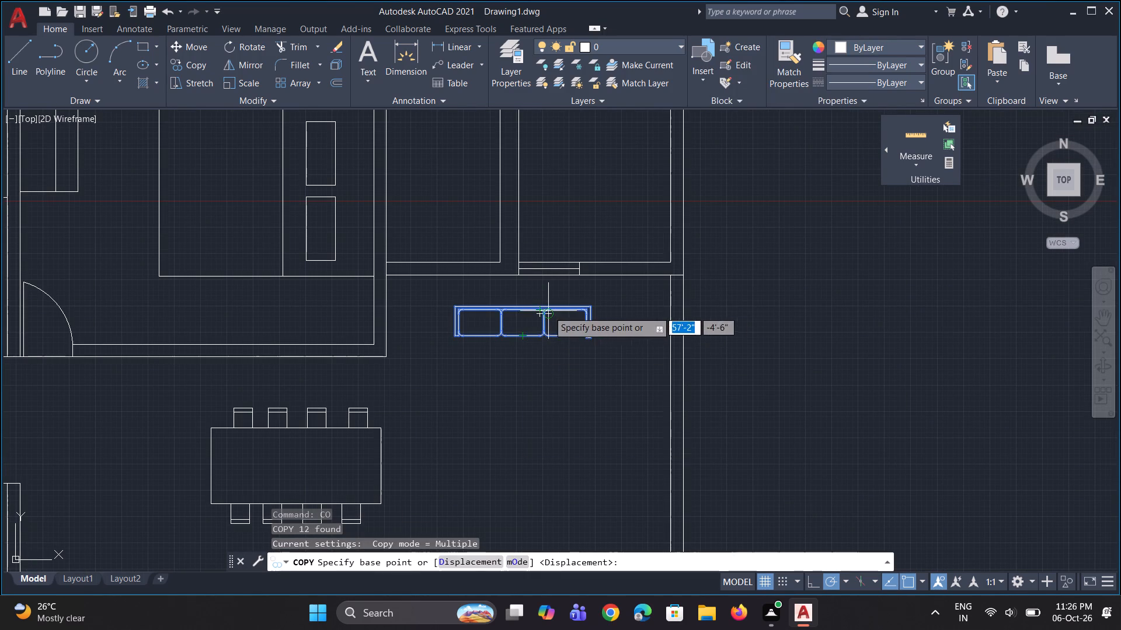
pyautogui.click(584, 309)
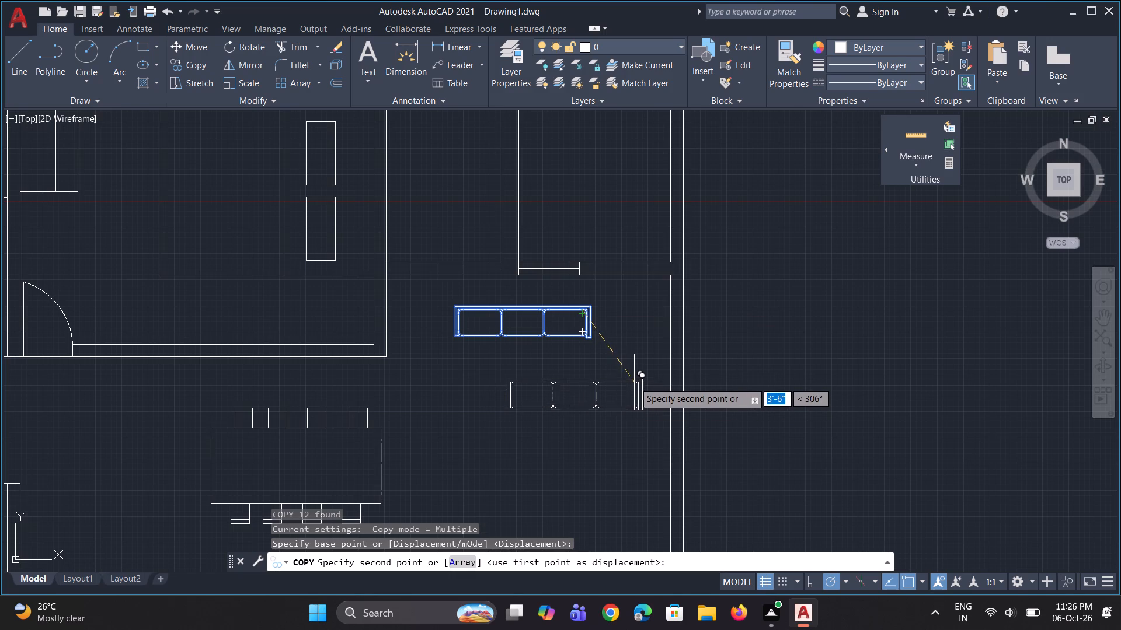
pyautogui.click(610, 388)
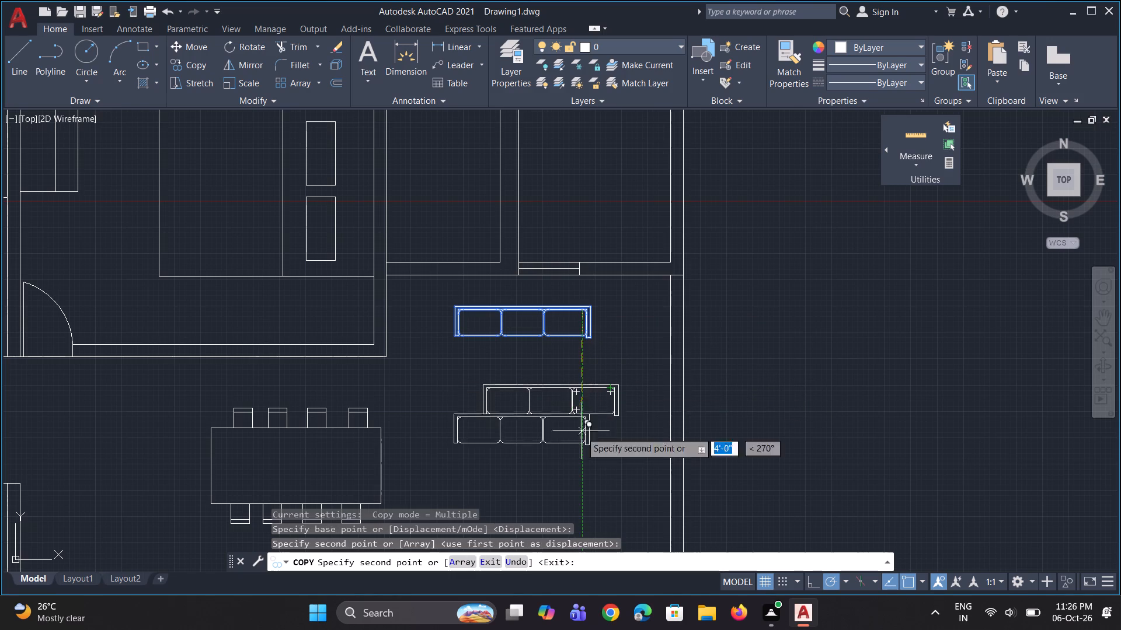
pyautogui.scroll(-2, 575, 372)
pyautogui.scroll(1, 575, 416)
pyautogui.click(576, 416)
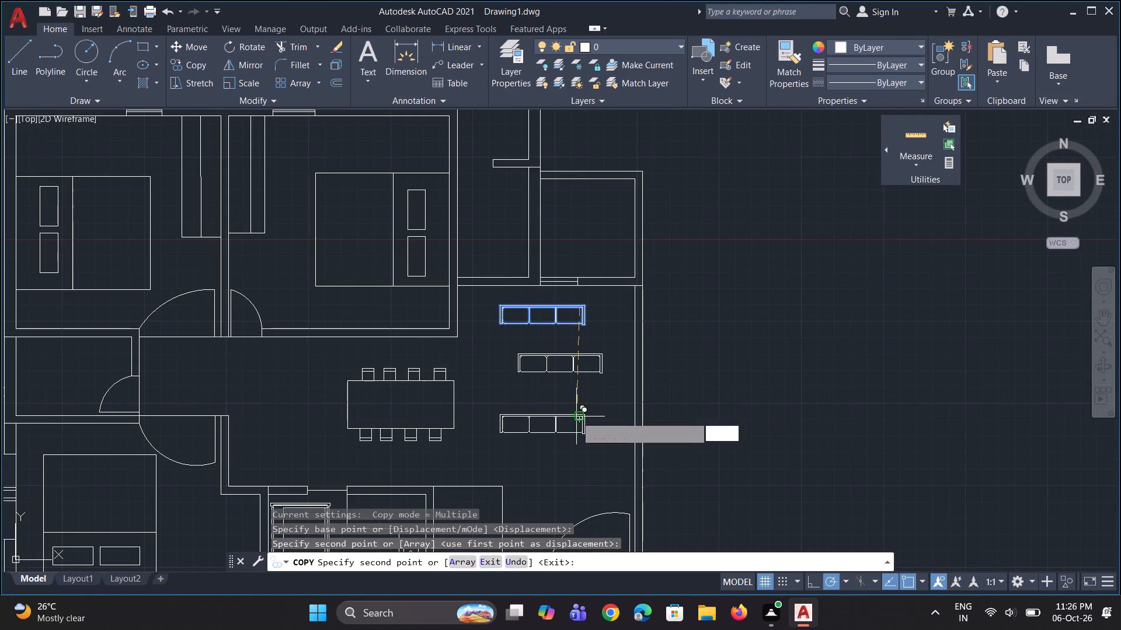
pyautogui.press('Escape')
# Rotate the middle sofa copy 270° about its south-east corner so it stands along the east wall.
pyautogui.click(557, 373)
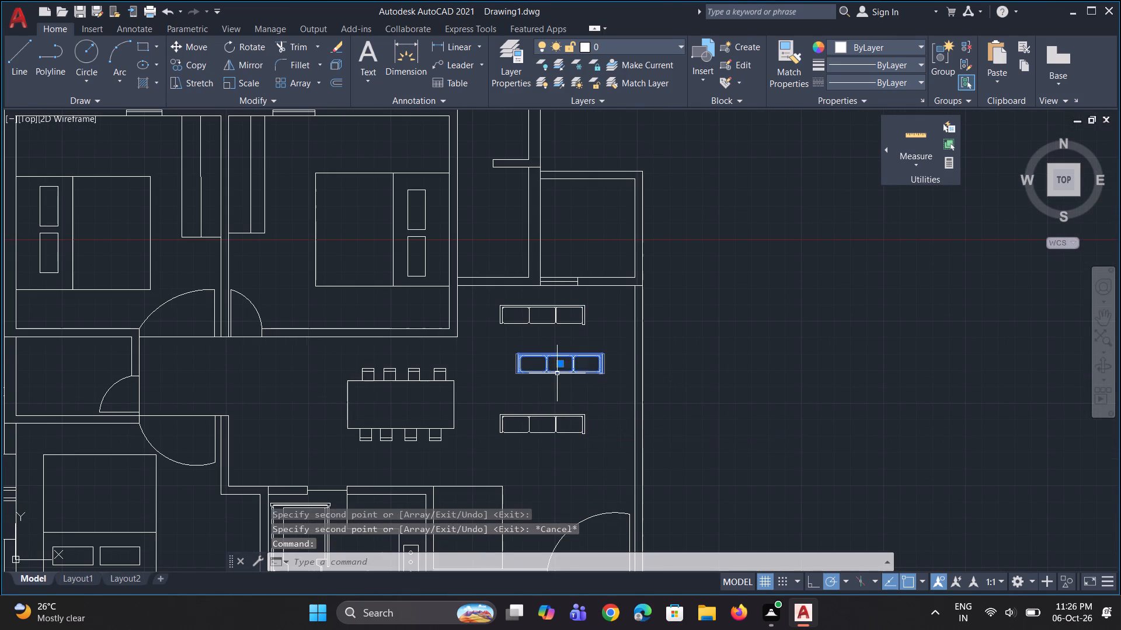
pyautogui.rightClick(580, 357)
pyautogui.click(615, 169)
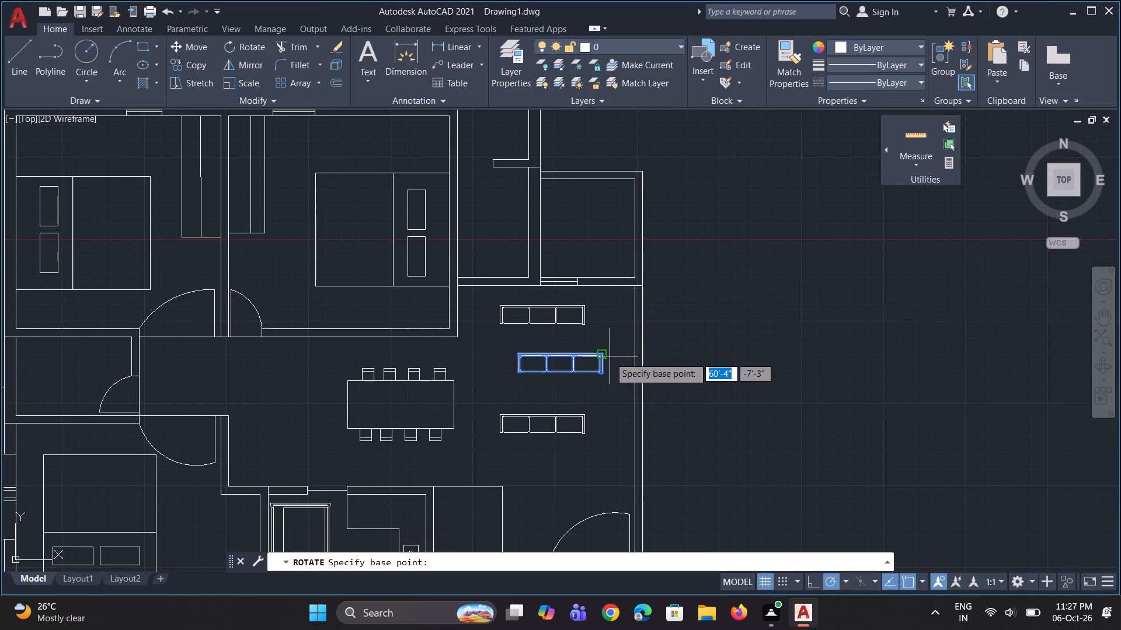
pyautogui.click(606, 378)
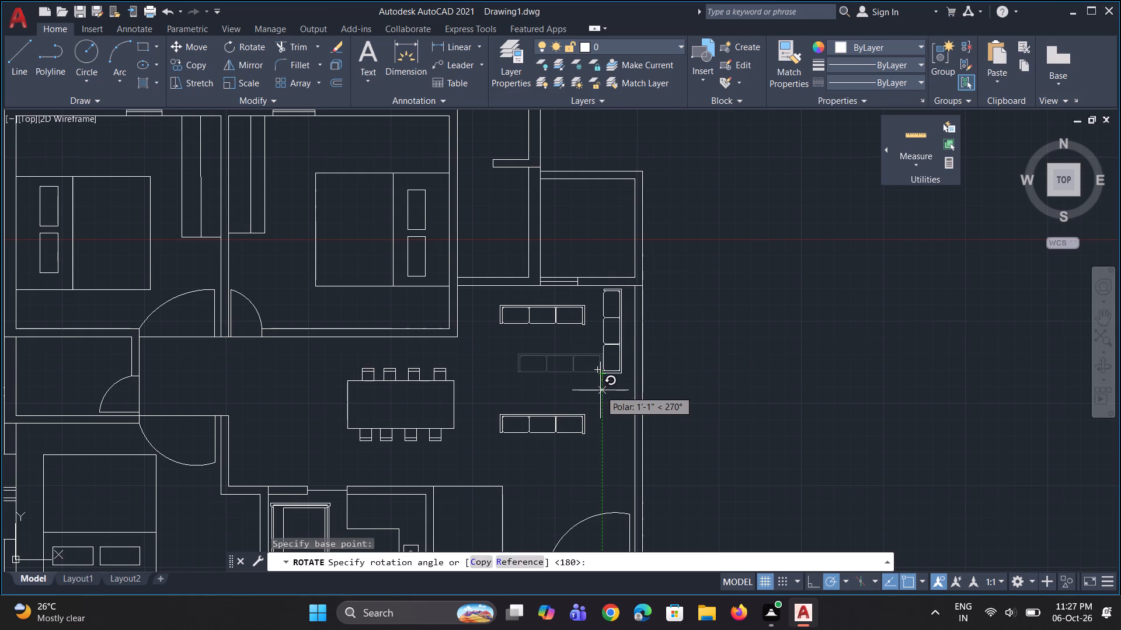
pyautogui.click(602, 390)
# Rotate the southern sofa copy 180° about its north-east corner so its back faces south.
pyautogui.click(584, 423)
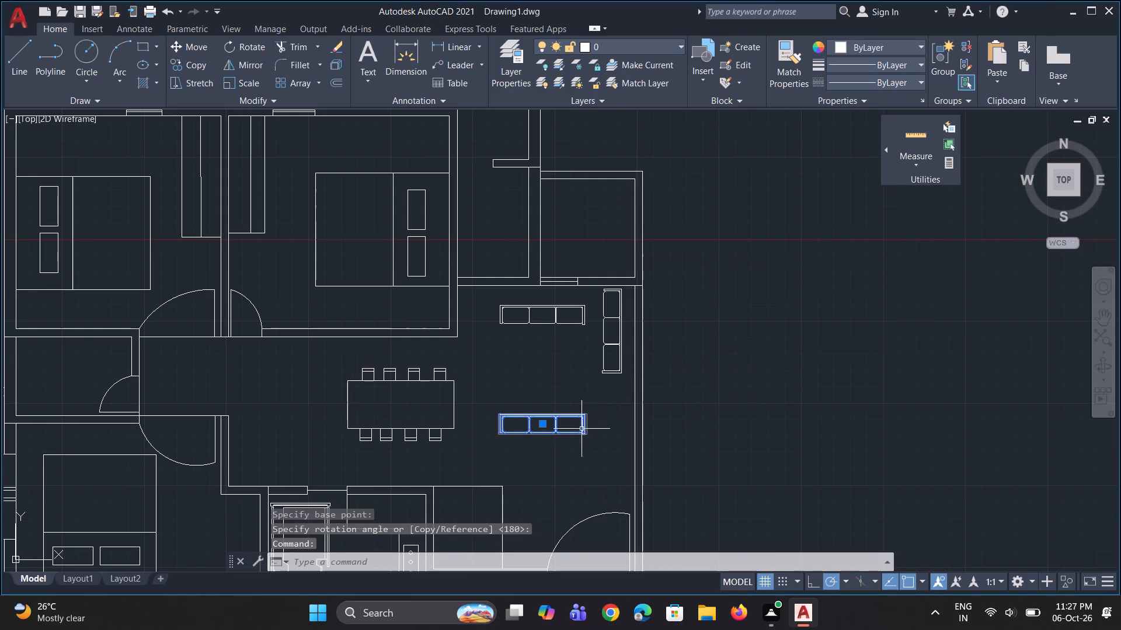
pyautogui.moveTo(581, 430); pyautogui.dragTo(582, 421, button='right')
pyautogui.click(637, 239)
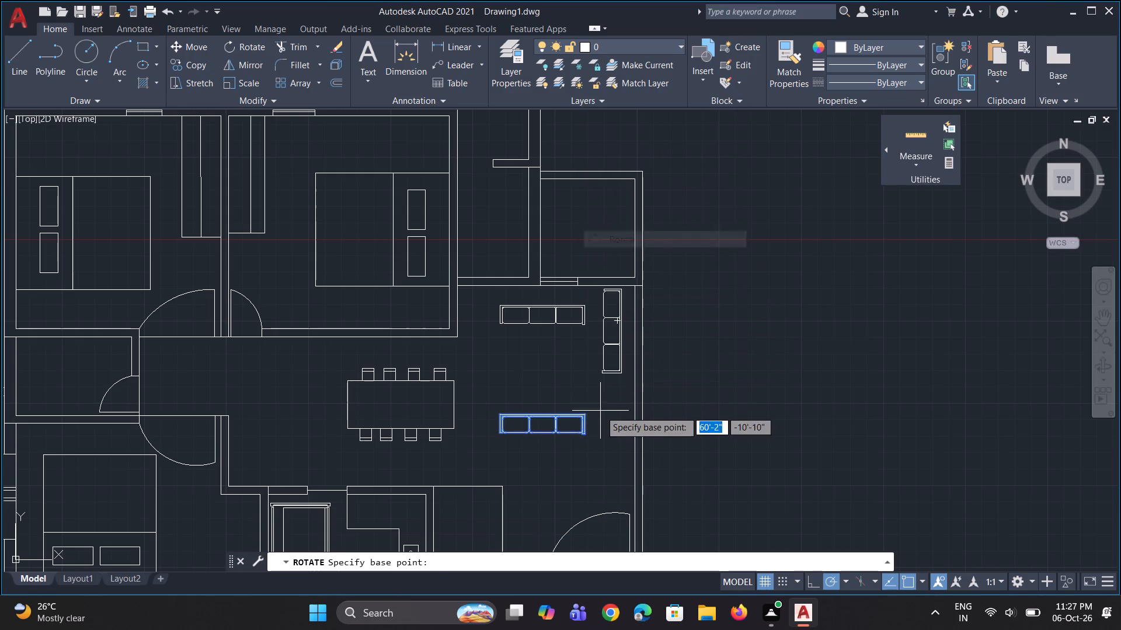
pyautogui.click(589, 419)
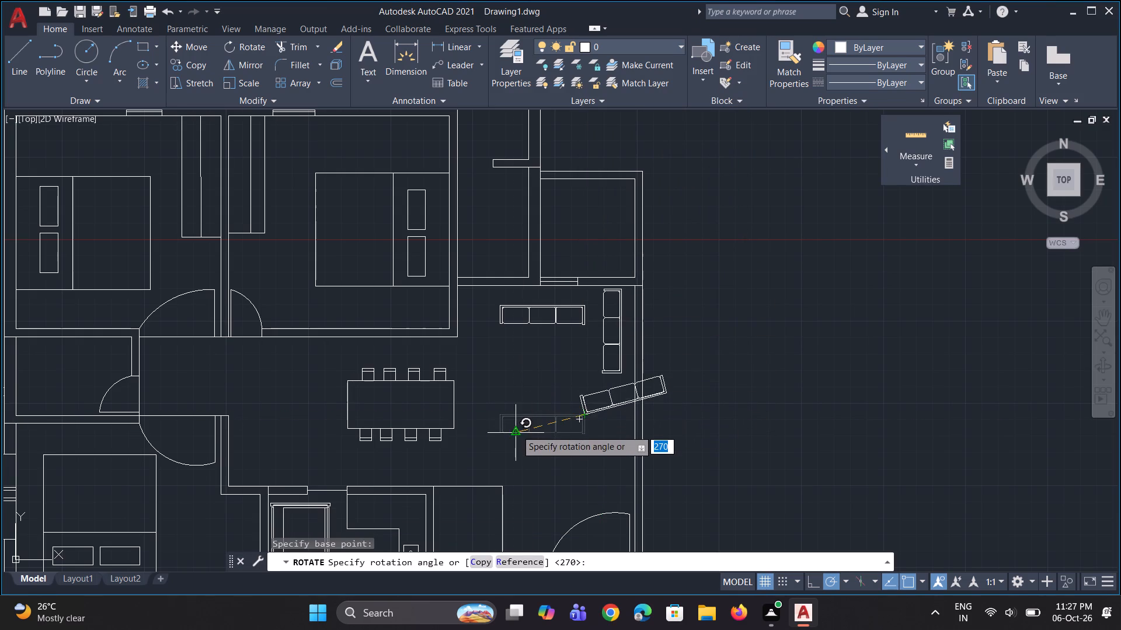
pyautogui.click(524, 414)
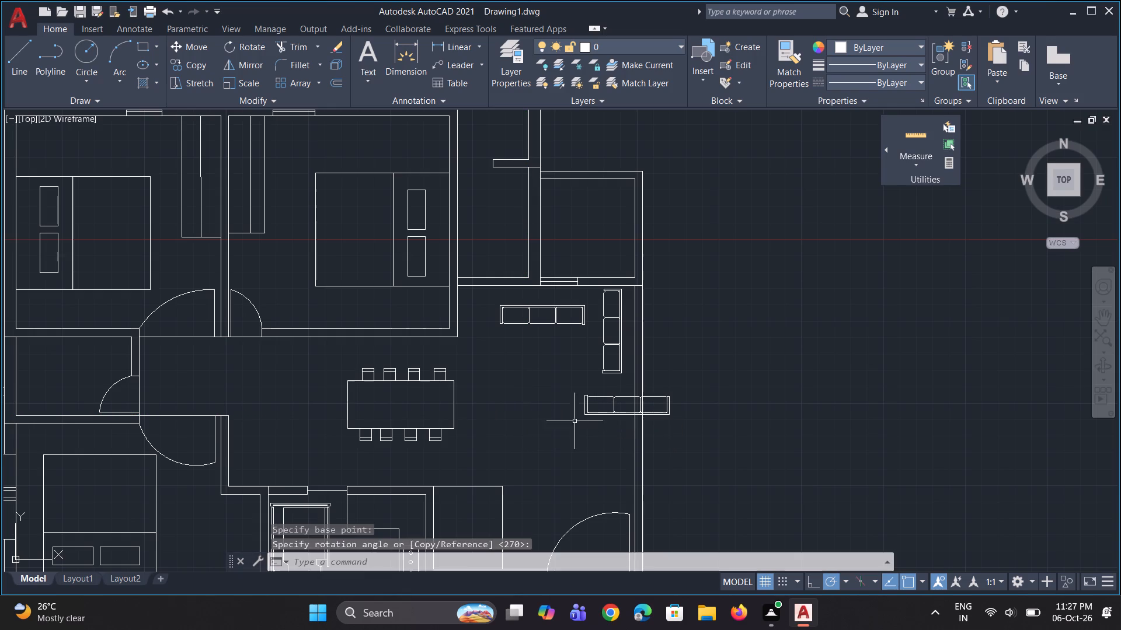
# Move the southern sofa due west, clear of the east wall, to align directly south of the original sofa.
pyautogui.click(624, 409)
pyautogui.click(622, 418)
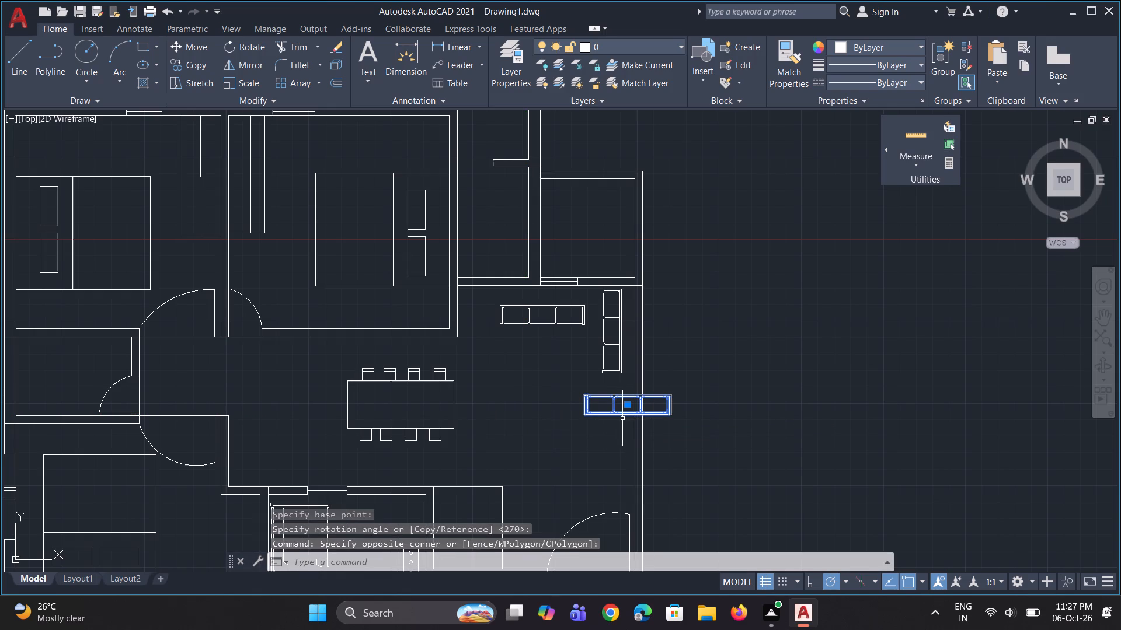
pyautogui.write('m')
pyautogui.press('space')
pyautogui.click(591, 415)
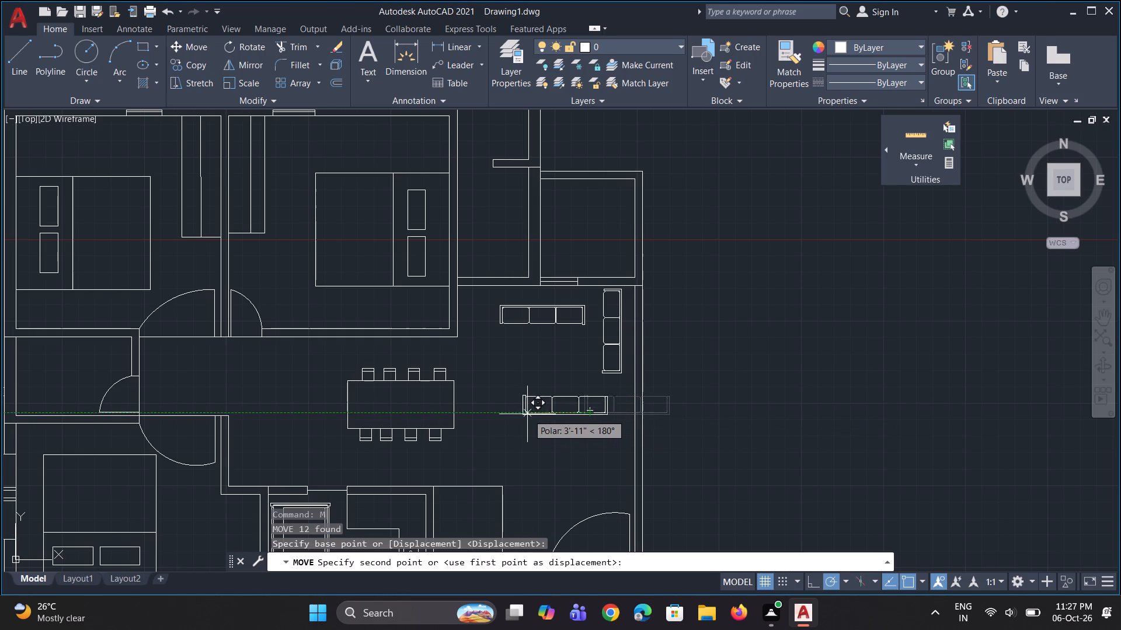
pyautogui.click(504, 411)
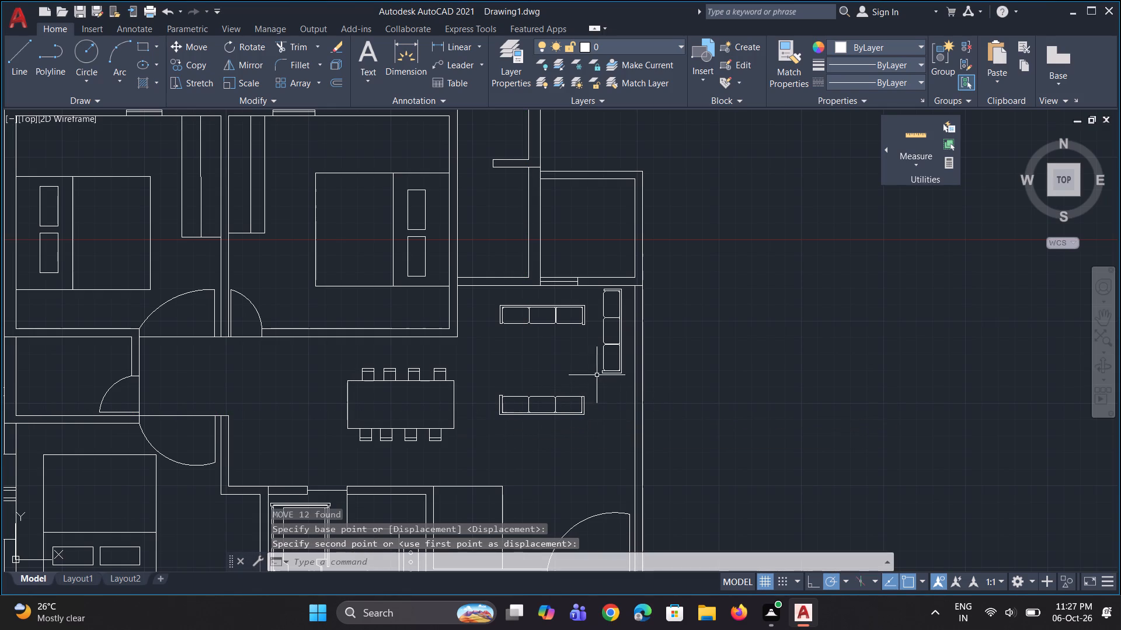
# Move the sofa along the east wall south so it sits midway between the north and south sofas.
pyautogui.click(605, 369)
pyautogui.press('m')
pyautogui.press('space')
pyautogui.click(625, 369)
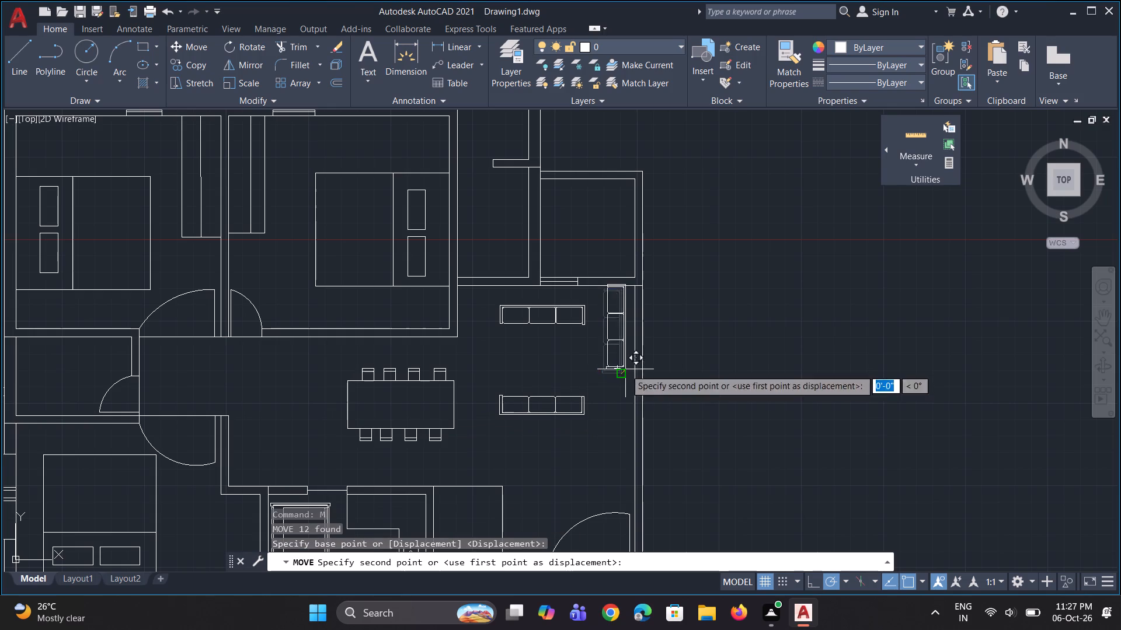
pyautogui.click(621, 400)
# Draw a narrow rectangular coffee table, longer north to south, centred between the north and south sofas.
pyautogui.scroll(1, 603, 370)
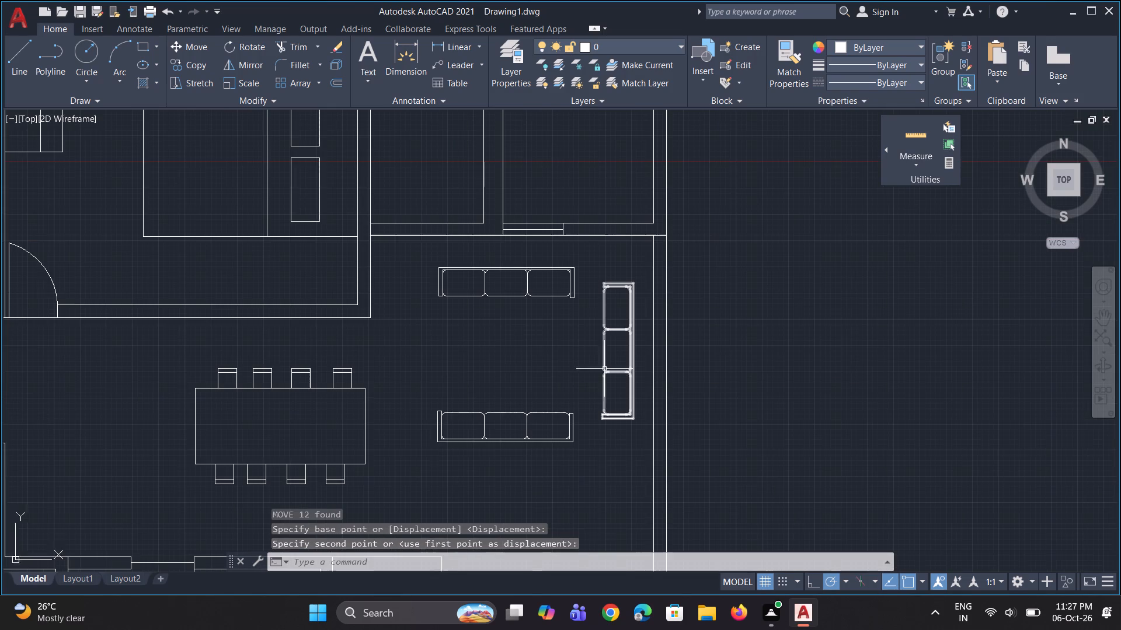
pyautogui.scroll(1, 604, 369)
pyautogui.write('rec')
pyautogui.press('space')
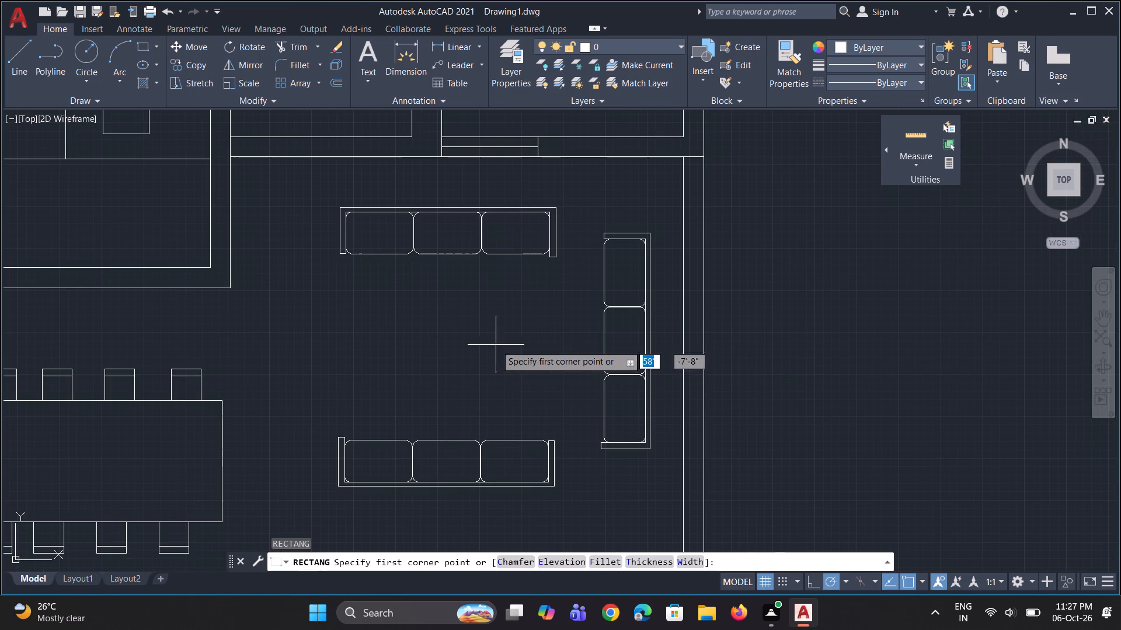
pyautogui.click(430, 300)
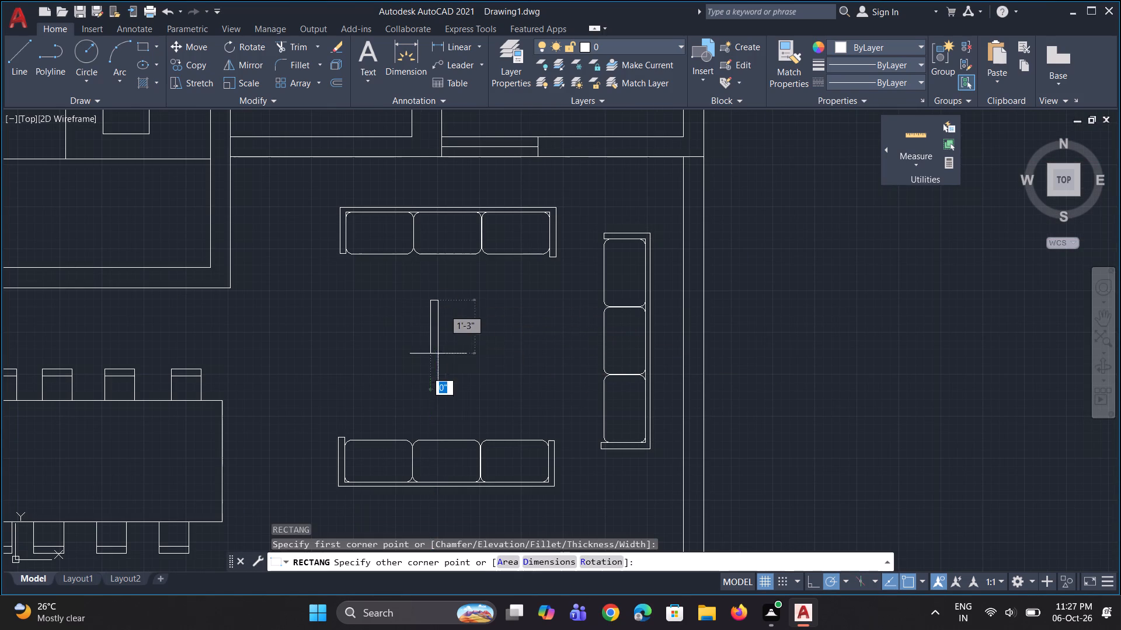
pyautogui.click(476, 401)
# Move the east sofa about 9" due west, closer to the coffee table.
pyautogui.scroll(-1, 456, 391)
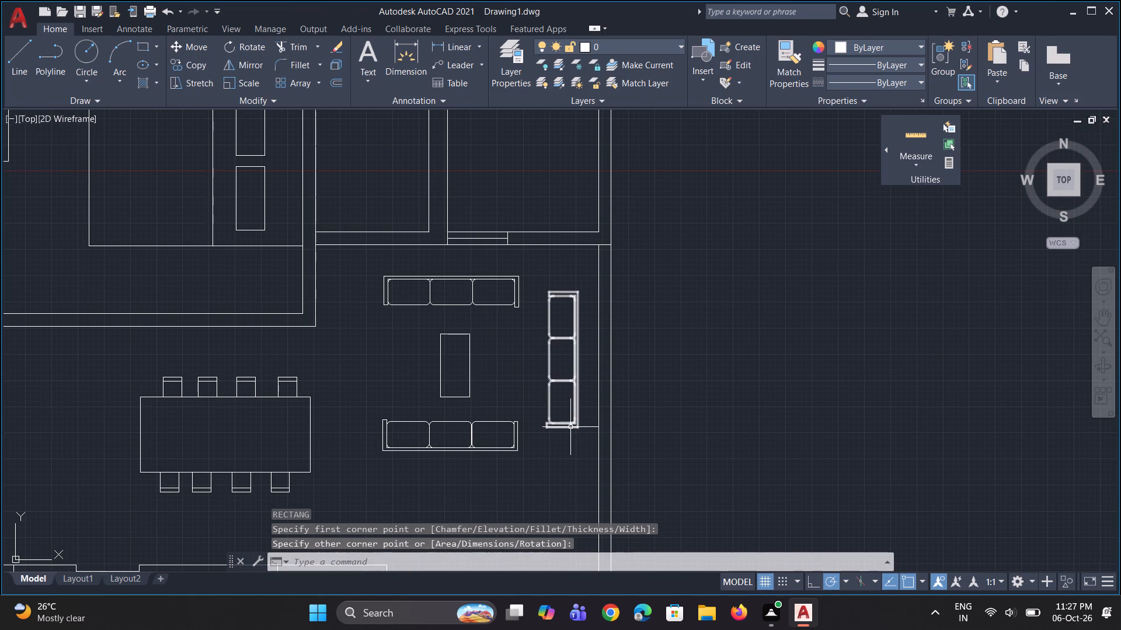
pyautogui.click(570, 426)
pyautogui.write('m')
pyautogui.press('space')
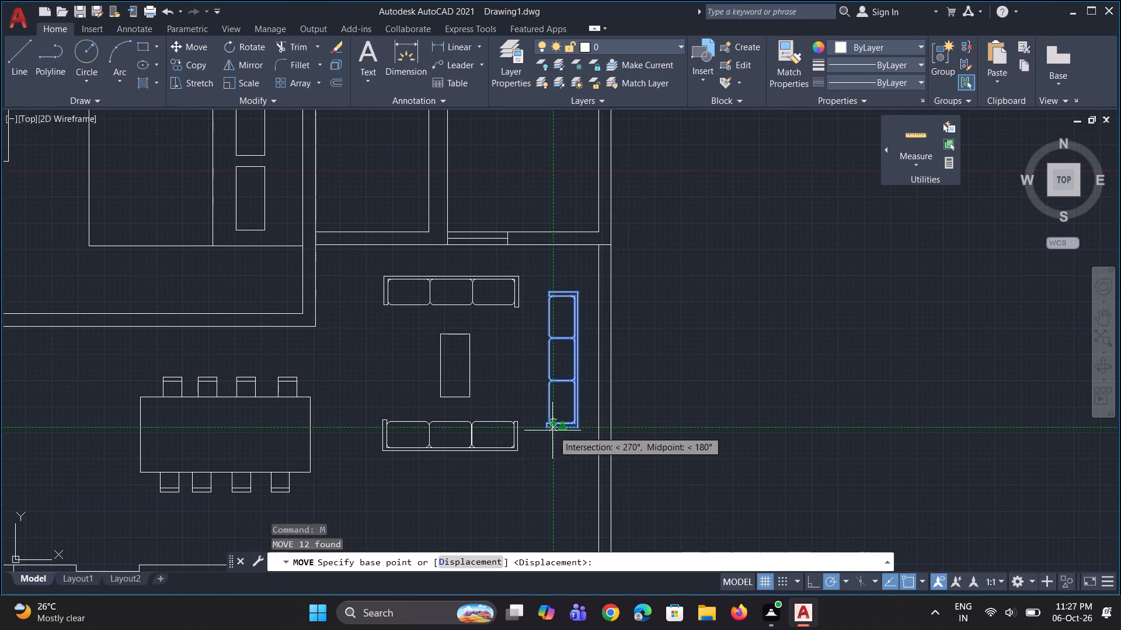
pyautogui.click(552, 430)
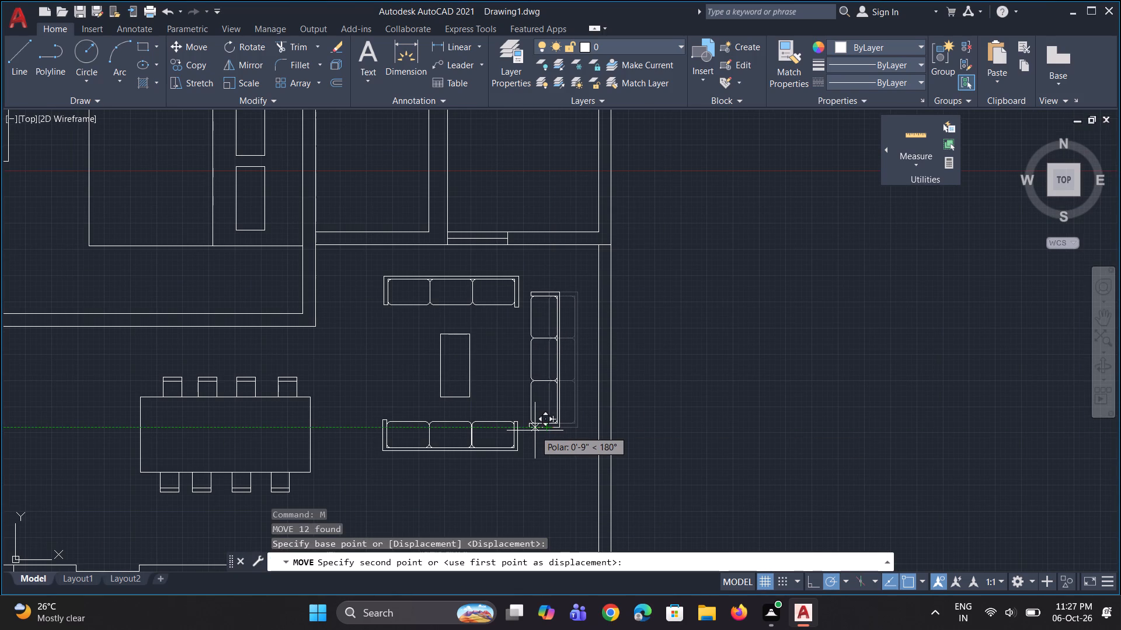
pyautogui.click(535, 430)
pyautogui.scroll(-1, 575, 443)
pyautogui.press('space')
pyautogui.press('space')
# Draw a rectangular table, longer east to west, in the middle of the northernmost space above the two bedrooms.
pyautogui.scroll(-1, 624, 407)
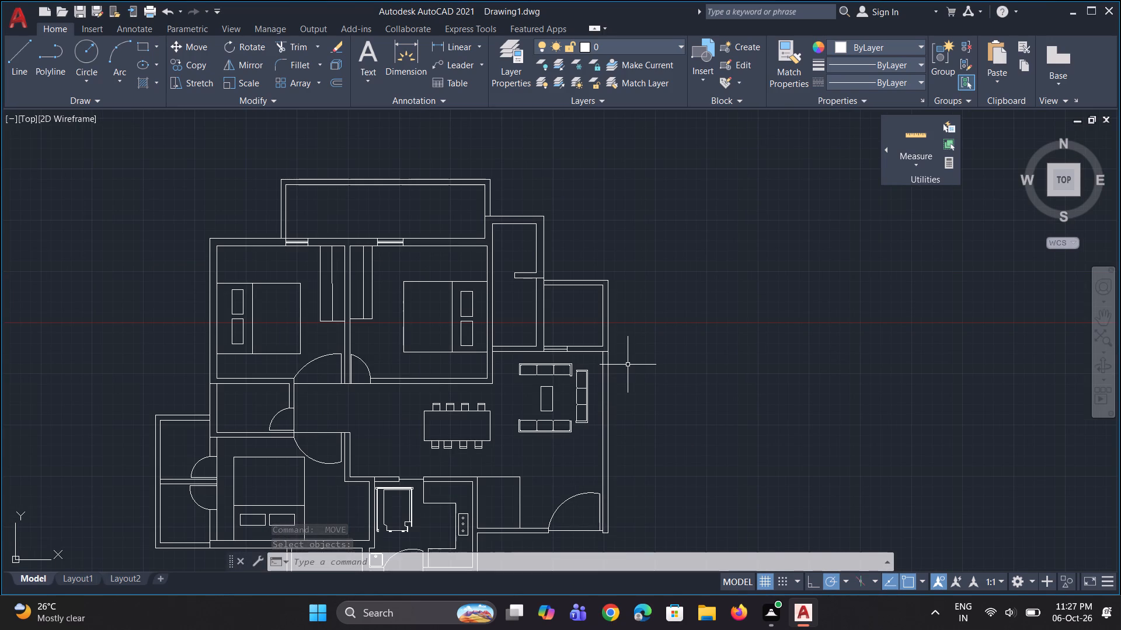
pyautogui.scroll(-1, 628, 339)
pyautogui.scroll(1, 551, 471)
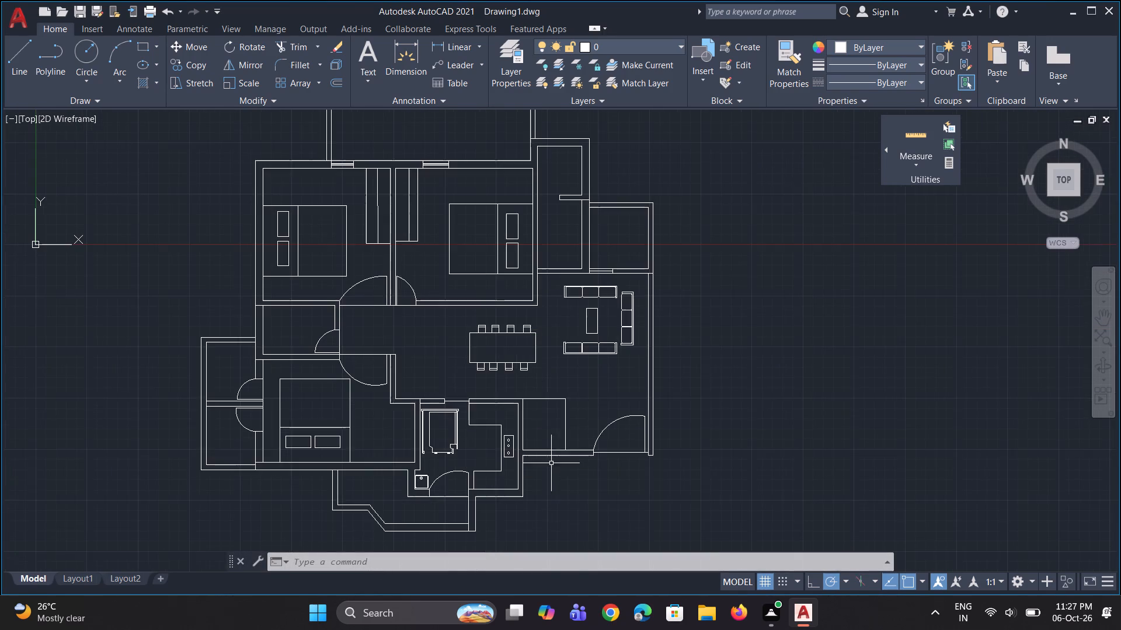
pyautogui.scroll(-1, 549, 424)
pyautogui.scroll(1, 442, 233)
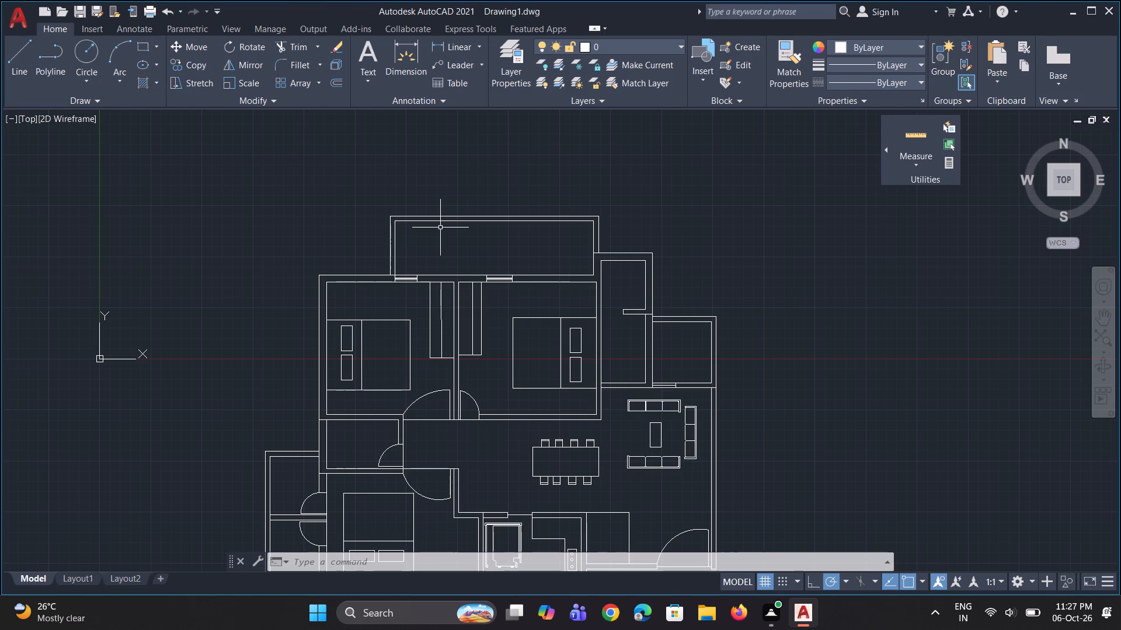
pyautogui.scroll(1, 440, 228)
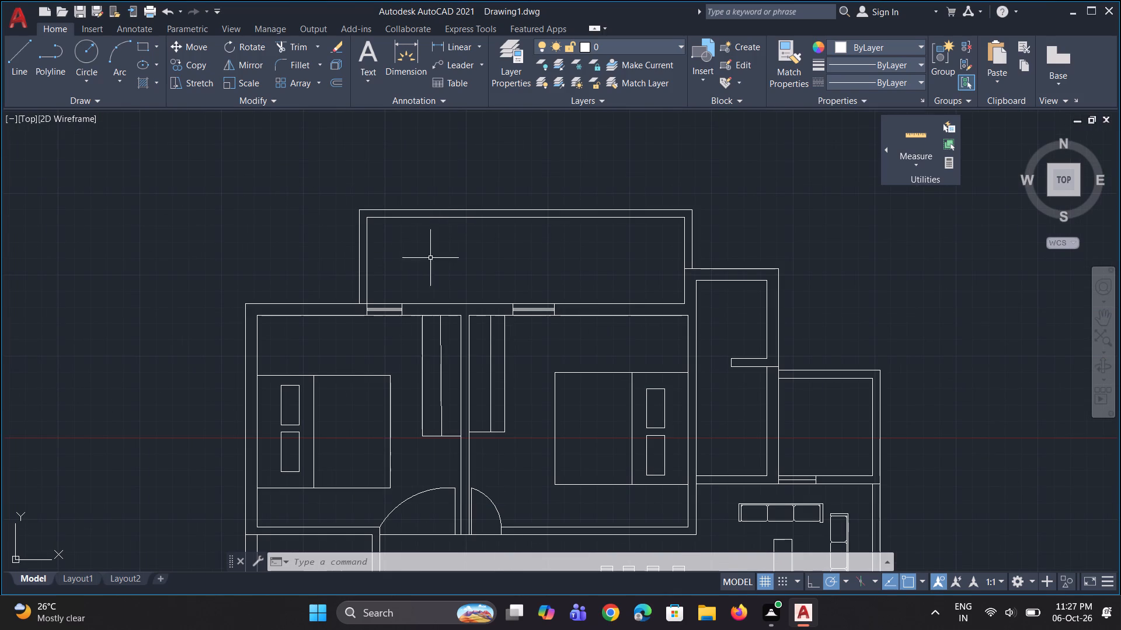
pyautogui.write('rec')
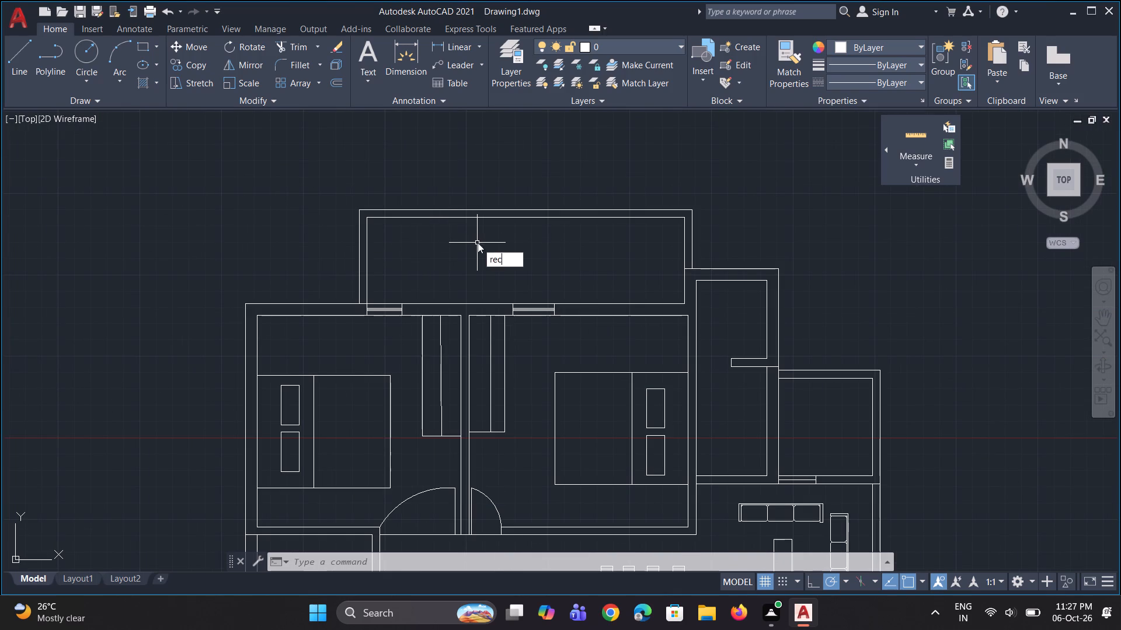
pyautogui.click(520, 281)
pyautogui.click(488, 241)
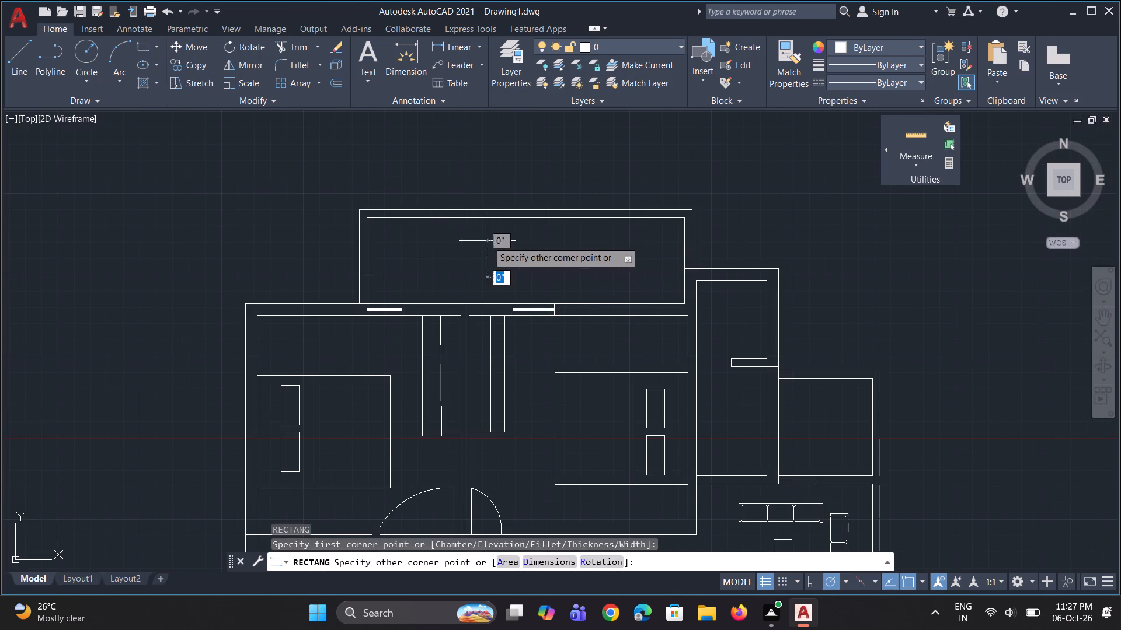
pyautogui.click(574, 279)
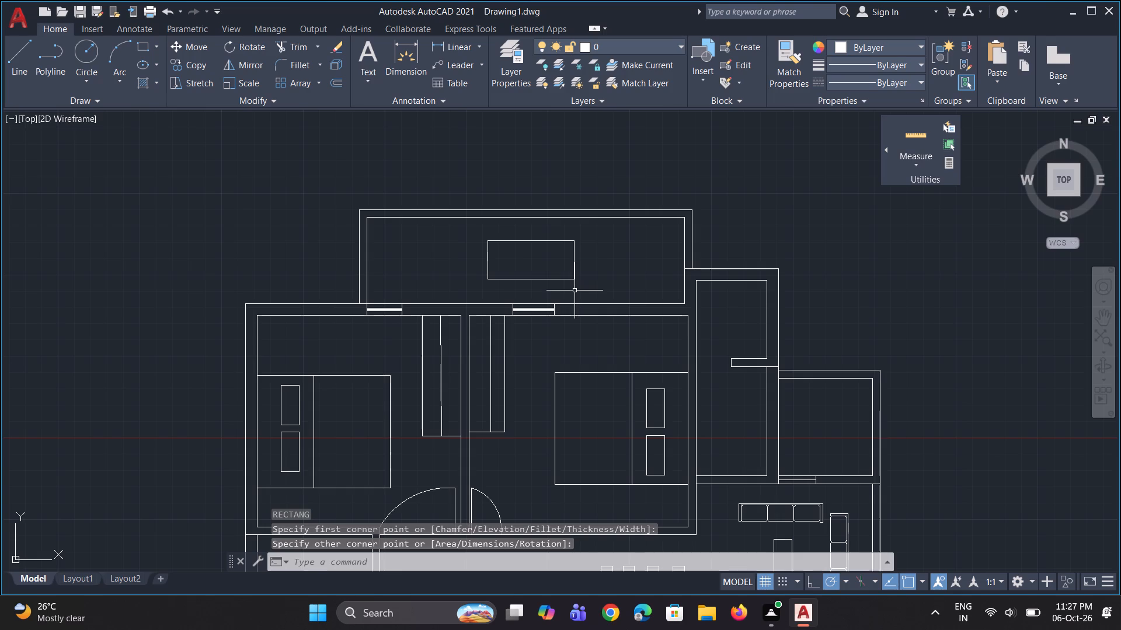
# Draw two circles on the new table, about 5" radius near its north-west corner and about 6" radius just south-east of it.
pyautogui.press('c')
pyautogui.press('space')
pyautogui.scroll(1, 502, 259)
pyautogui.click(503, 248)
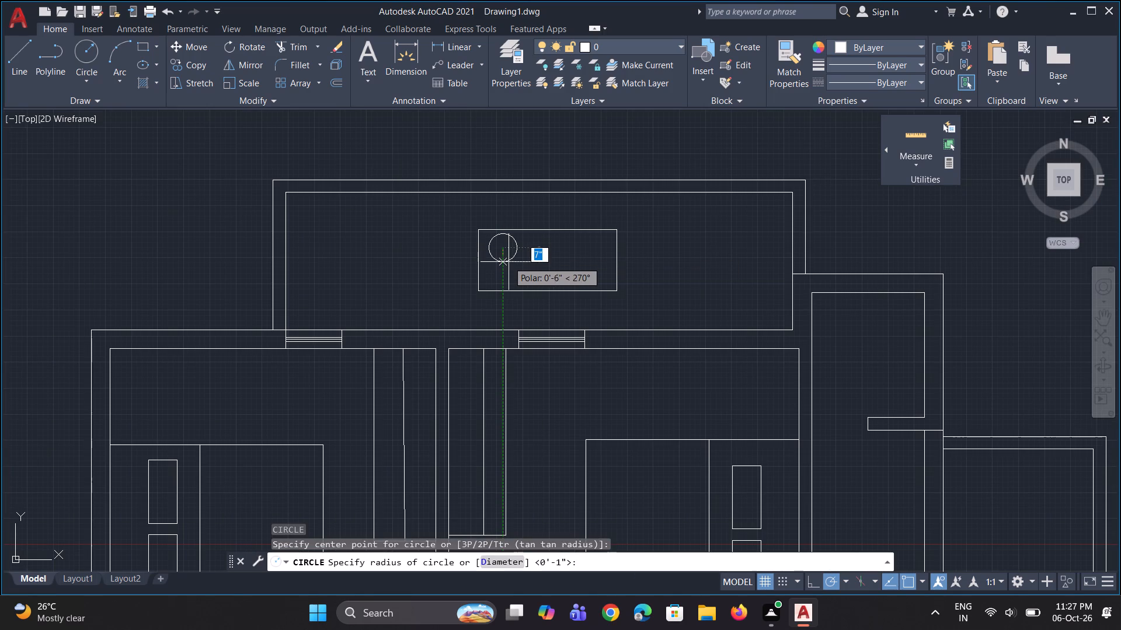
pyautogui.click(507, 259)
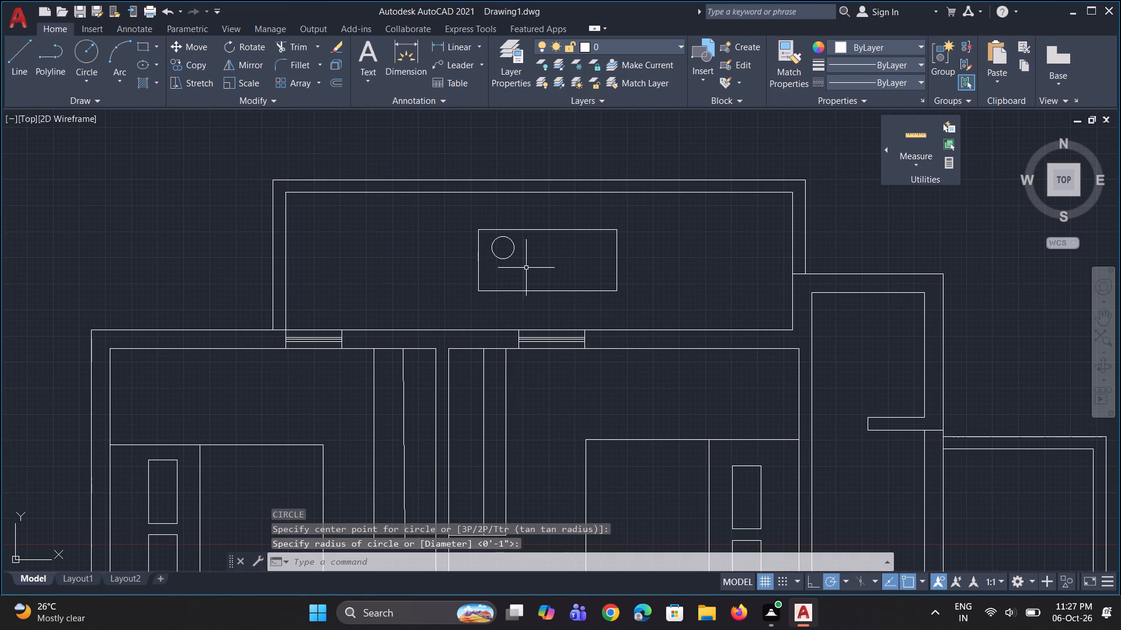
pyautogui.click(532, 266)
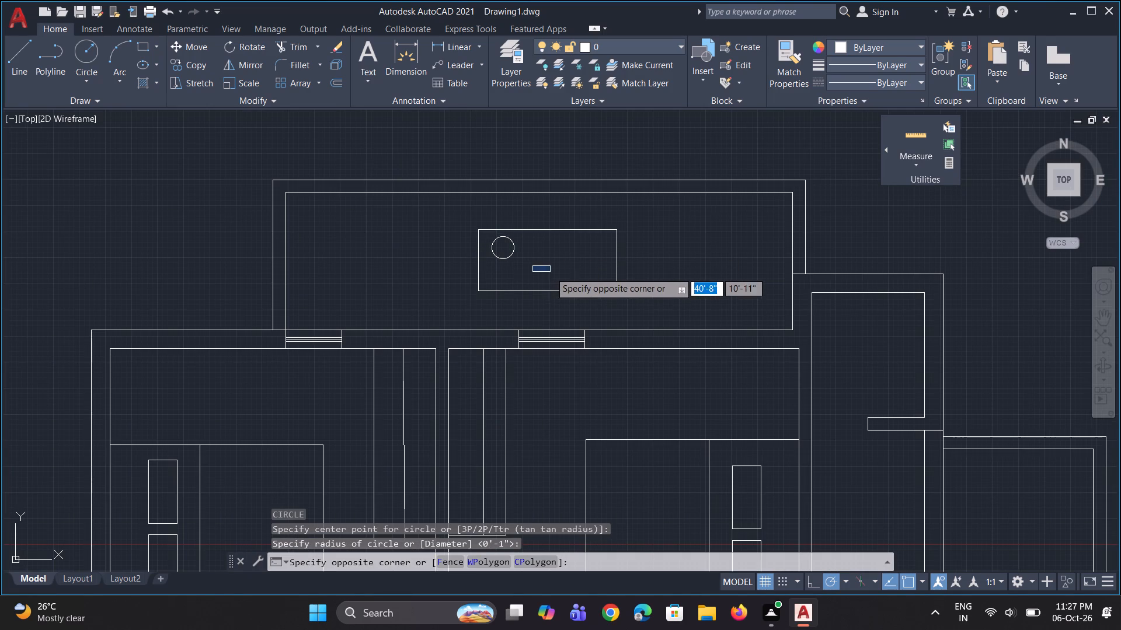
pyautogui.press('space')
pyautogui.press('space')
pyautogui.click(538, 264)
pyautogui.press('space')
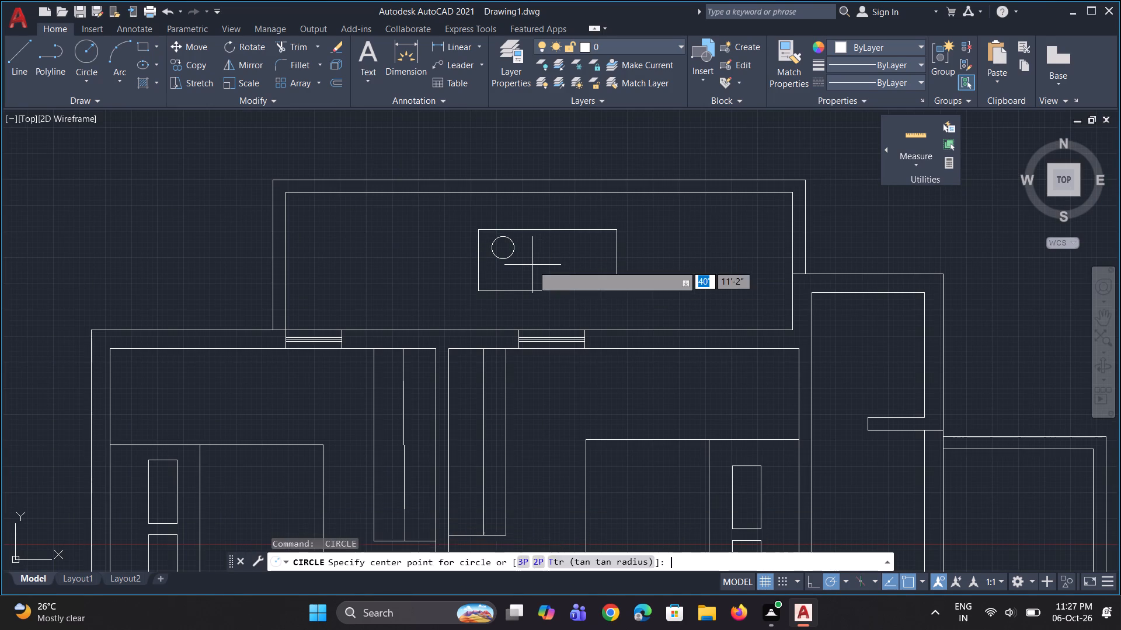
pyautogui.click(532, 265)
pyautogui.click(545, 269)
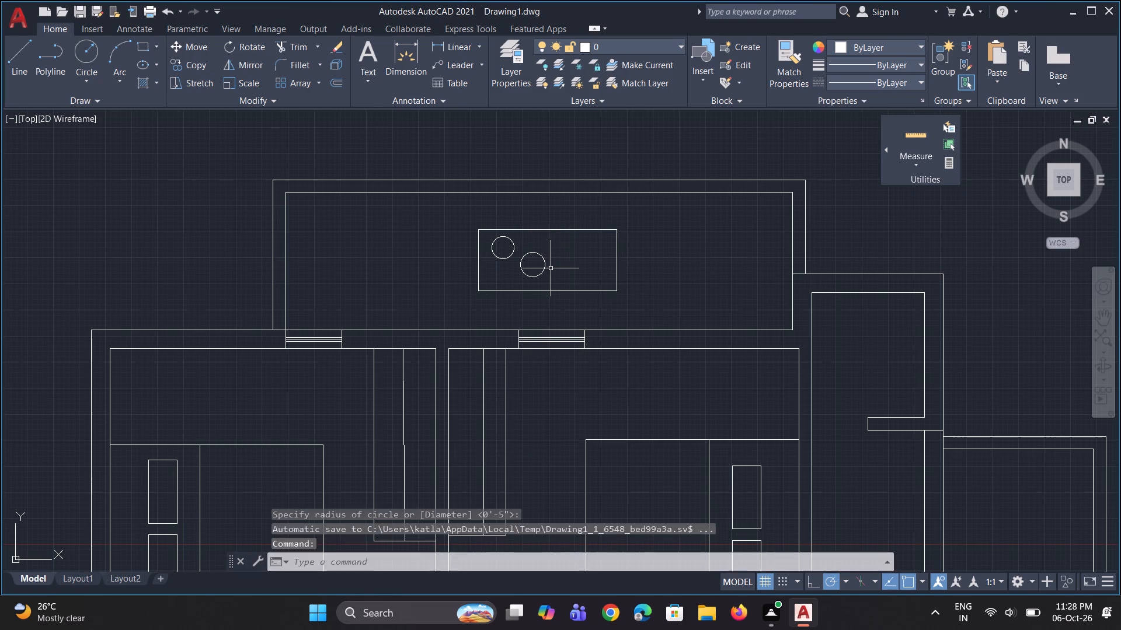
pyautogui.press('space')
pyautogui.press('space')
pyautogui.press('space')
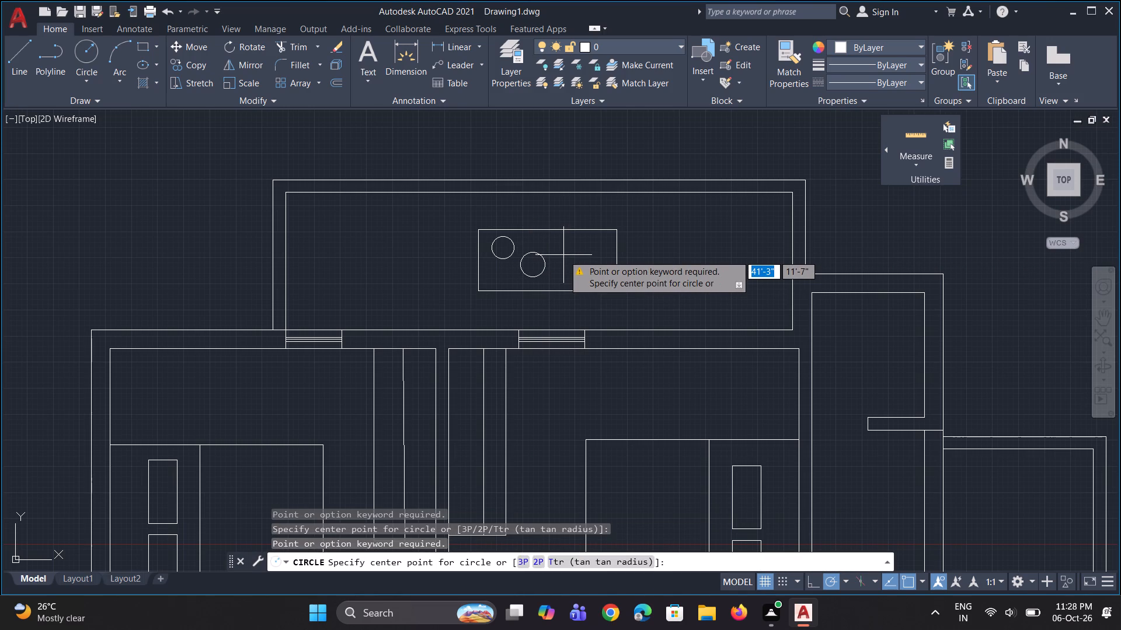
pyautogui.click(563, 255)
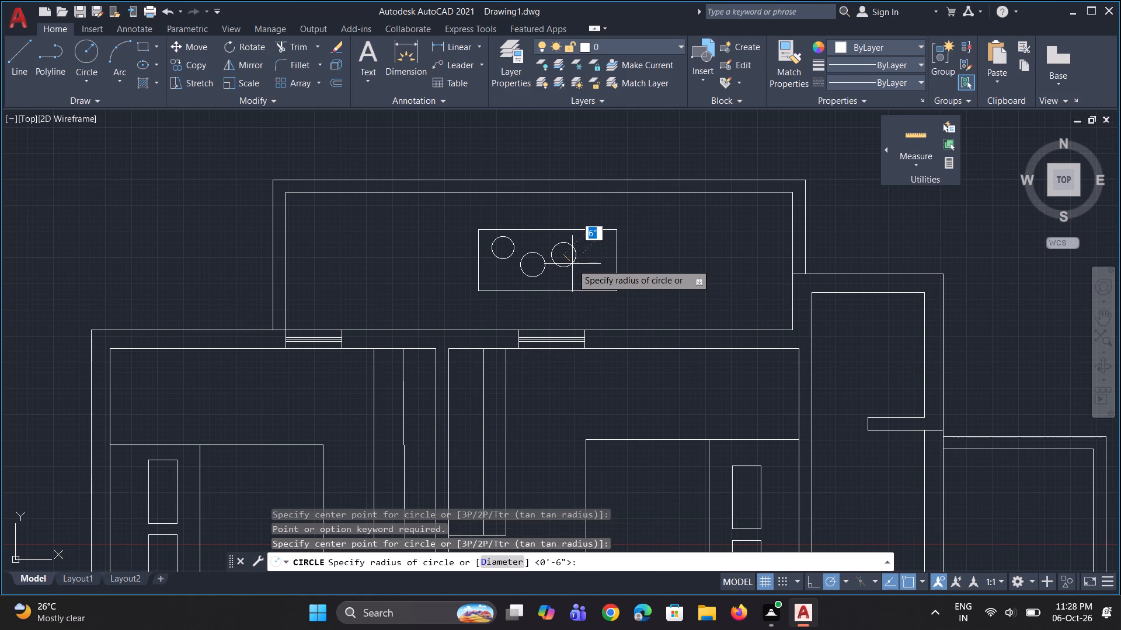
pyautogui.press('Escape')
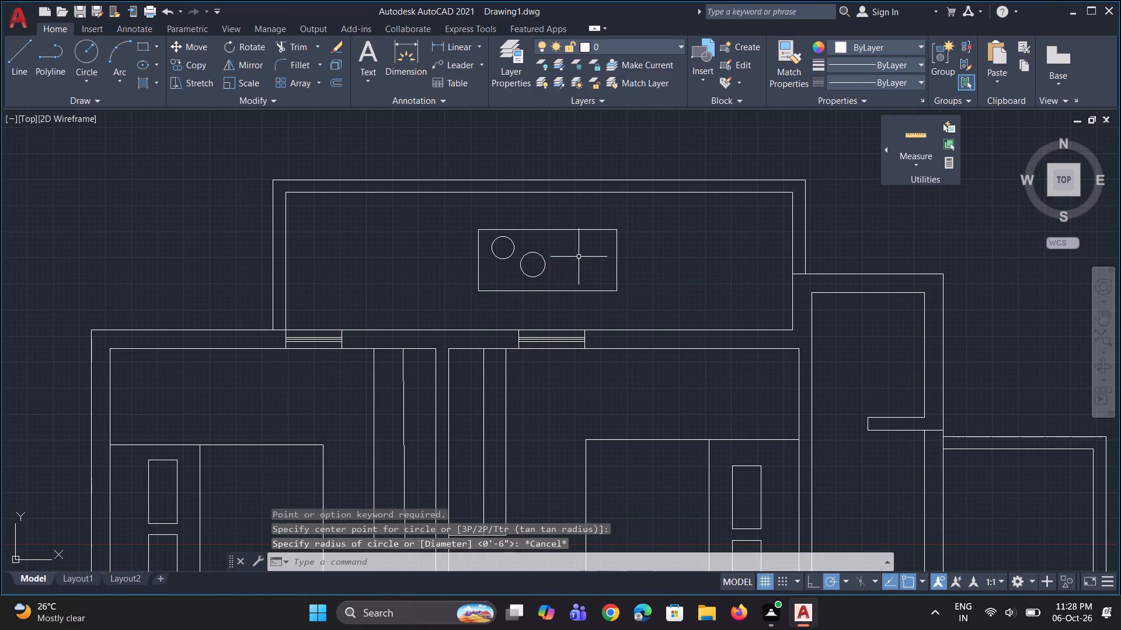
# Draw a third circle of about 7" radius on the table, north-east of the second circle.
pyautogui.press('space')
pyautogui.click(566, 252)
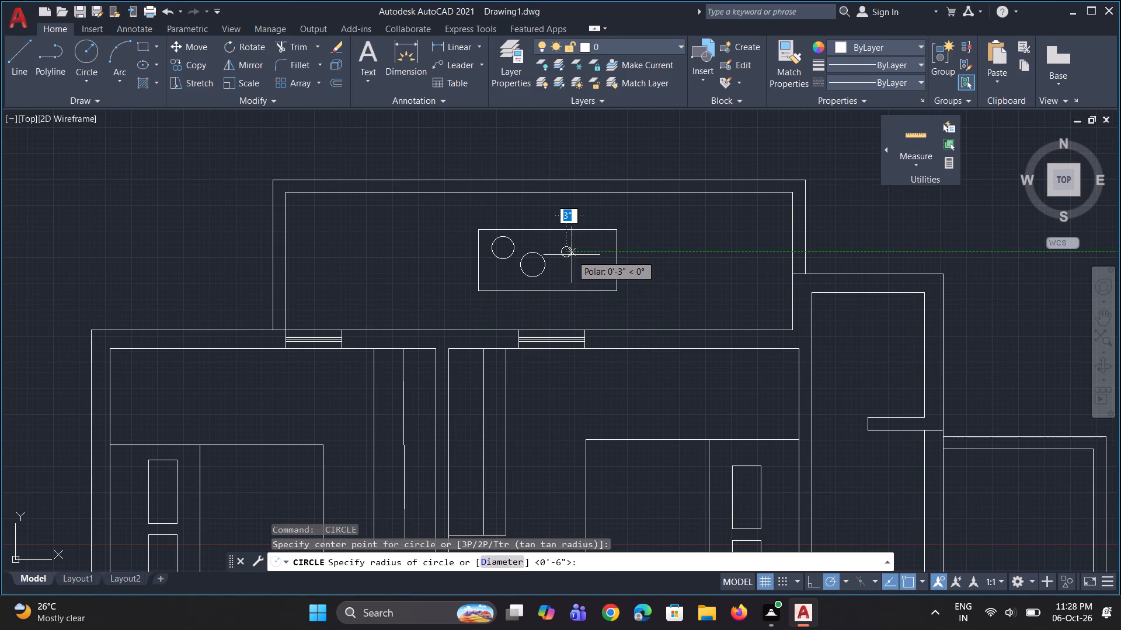
pyautogui.click(575, 262)
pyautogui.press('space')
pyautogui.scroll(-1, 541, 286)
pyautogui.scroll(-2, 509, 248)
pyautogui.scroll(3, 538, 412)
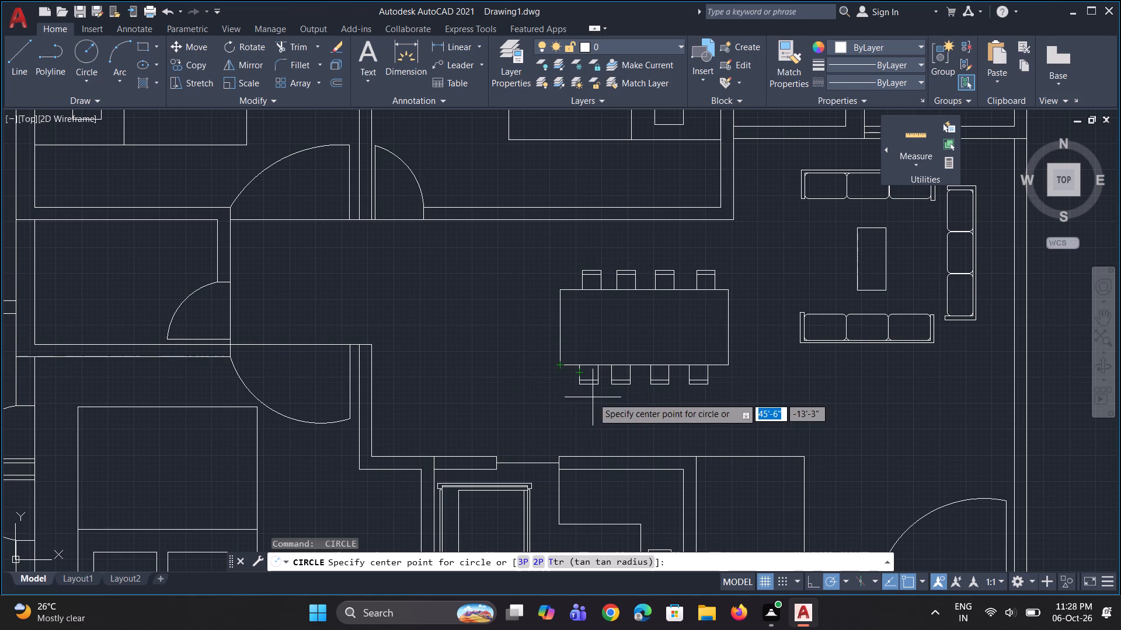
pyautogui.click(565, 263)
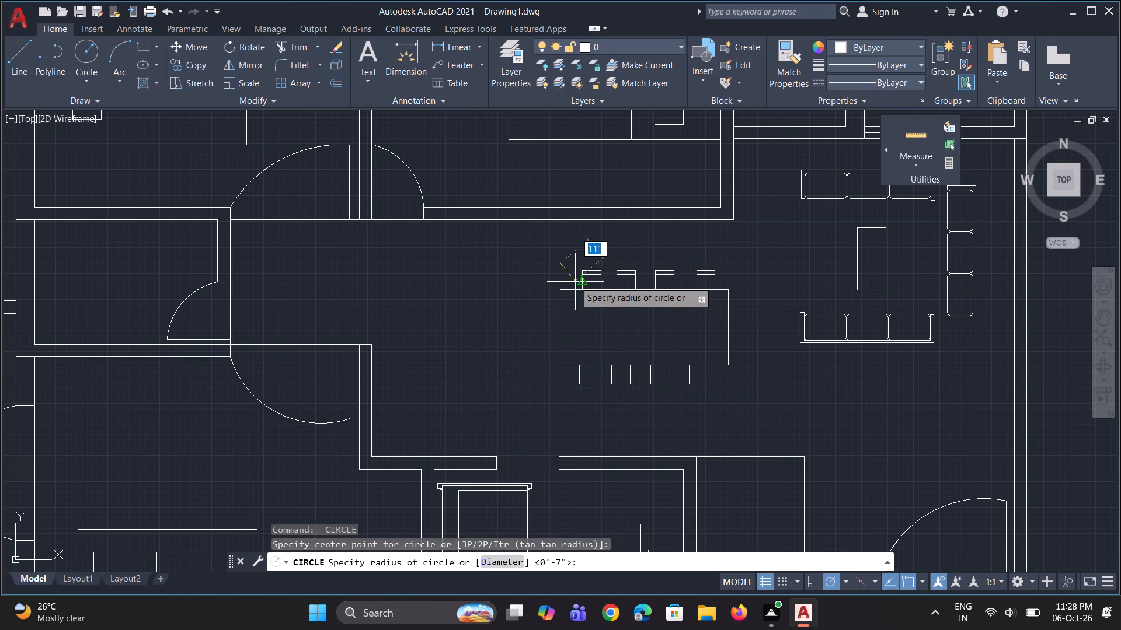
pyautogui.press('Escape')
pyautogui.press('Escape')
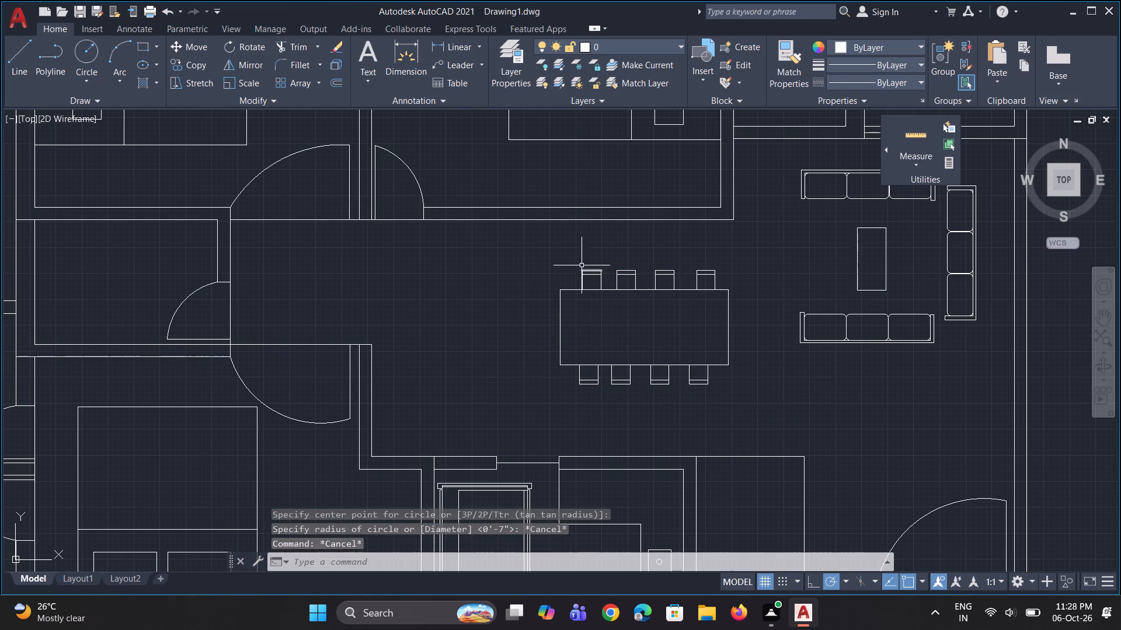
# Copy the dining table's north-west chair four times to the new table, placing two along its north side and two along its south side.
pyautogui.moveTo(578, 259); pyautogui.dragTo(578, 270)
pyautogui.click(605, 295)
pyautogui.write('co')
pyautogui.press('Return')
pyautogui.click(603, 289)
pyautogui.scroll(-2, 598, 349)
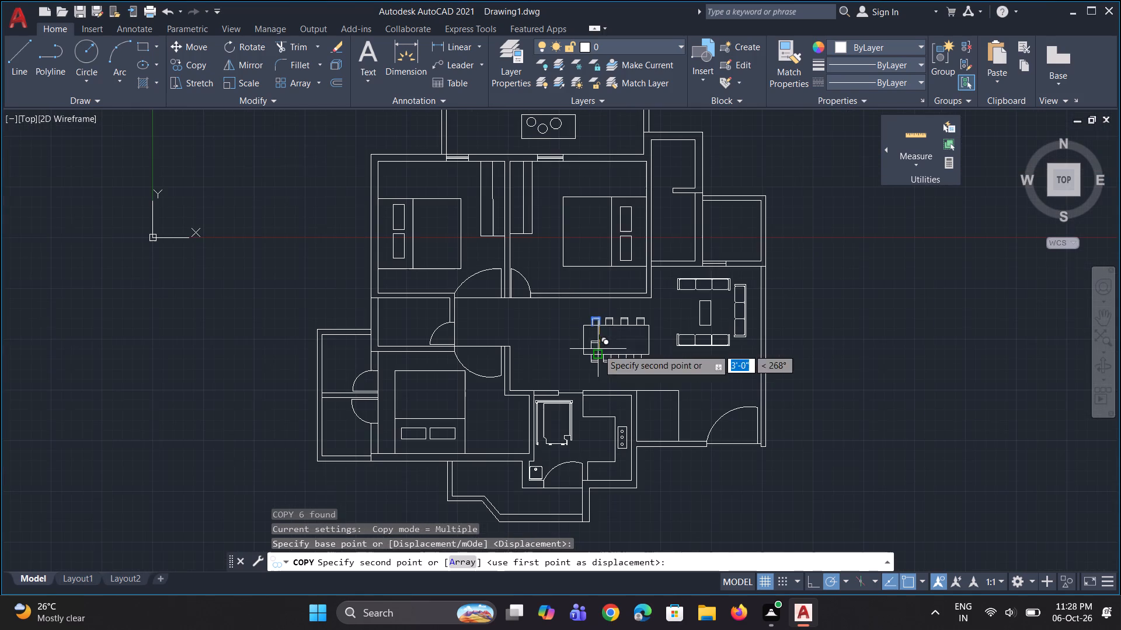
pyautogui.scroll(-1, 499, 184)
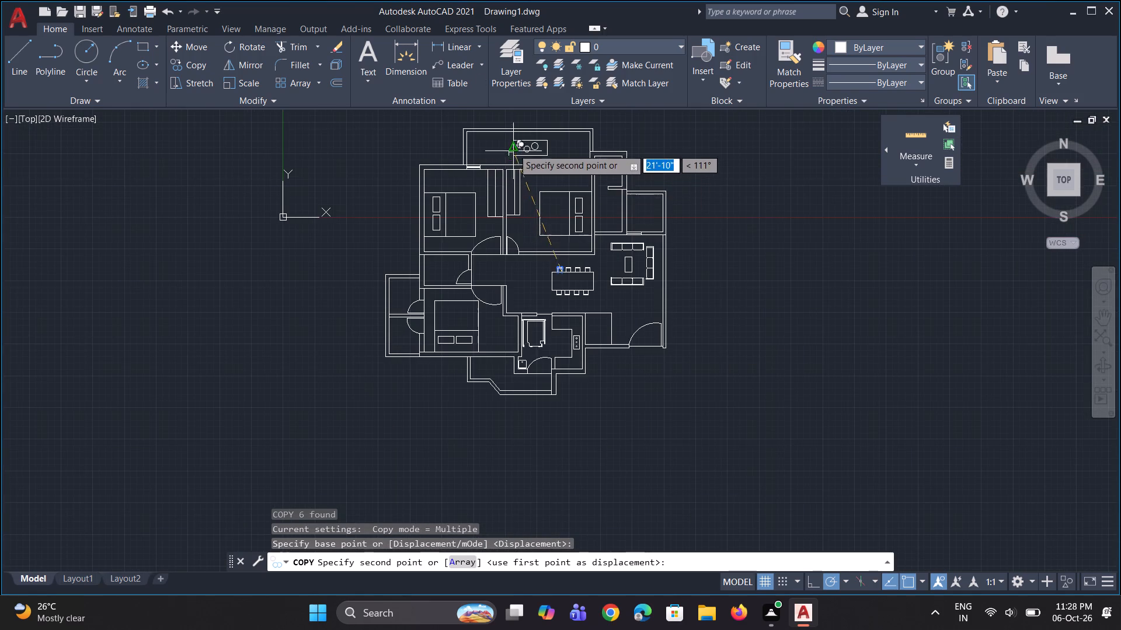
pyautogui.scroll(3, 513, 149)
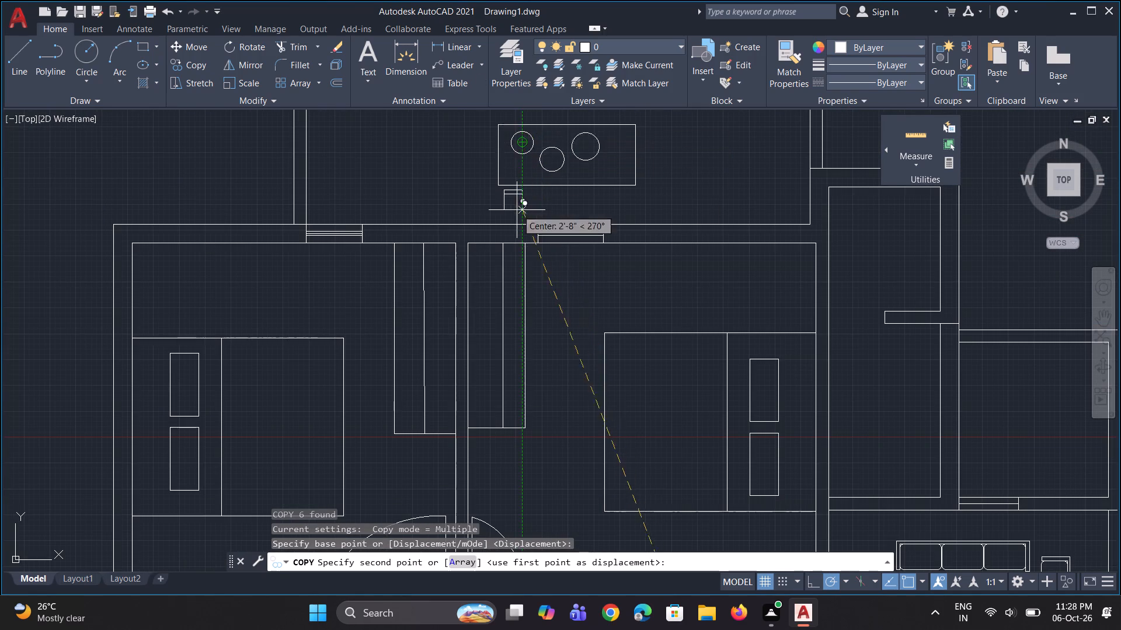
pyautogui.scroll(-2, 517, 211)
pyautogui.scroll(2, 524, 175)
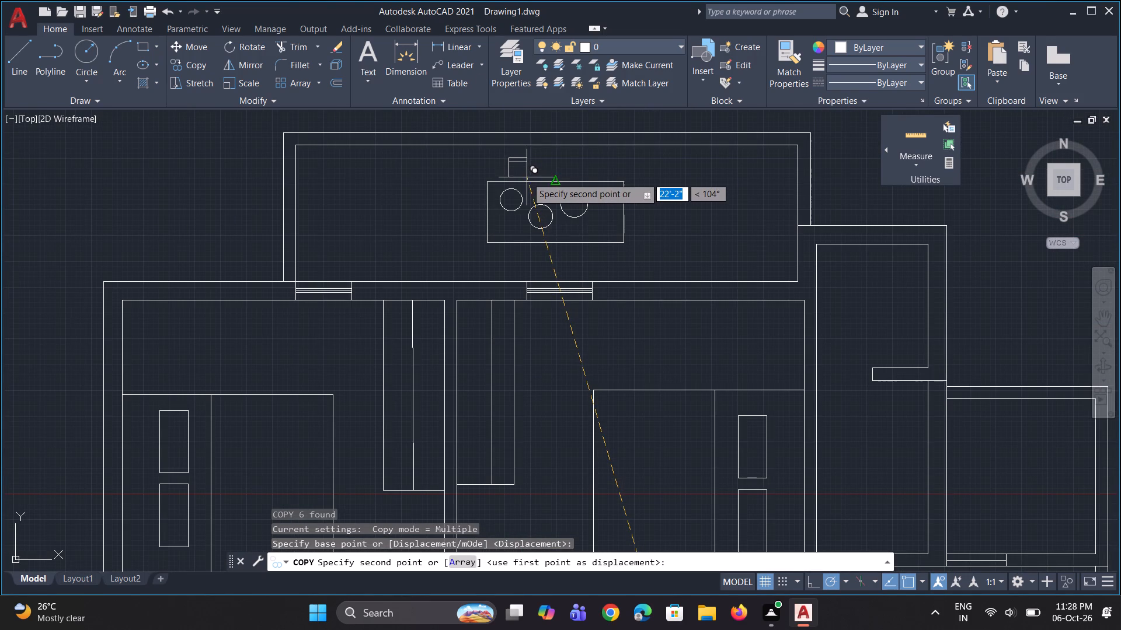
pyautogui.click(525, 181)
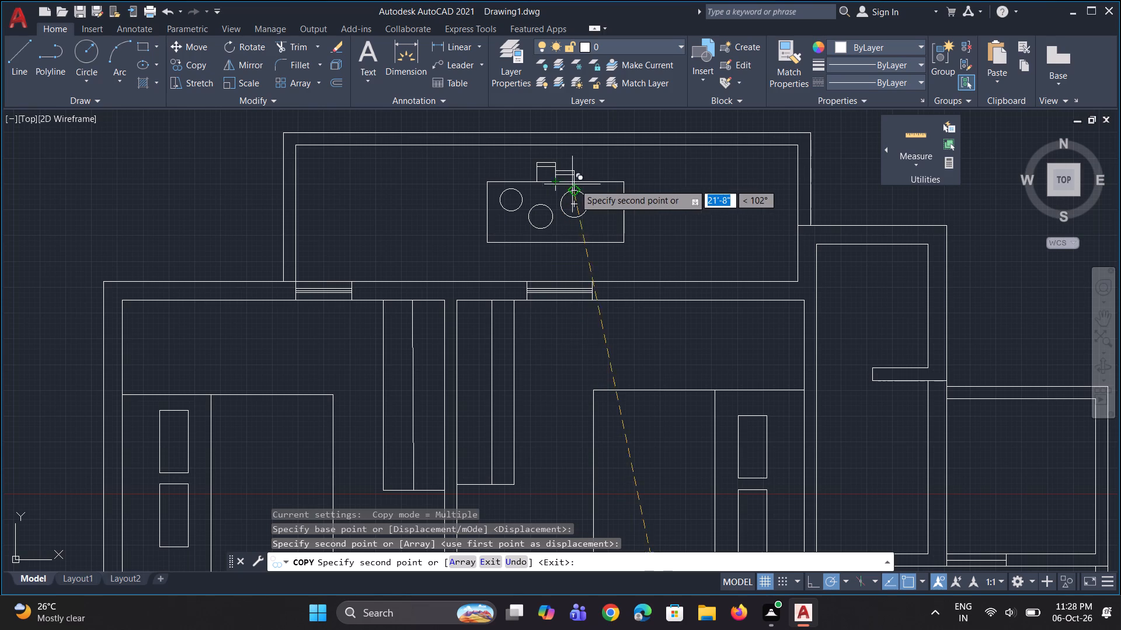
pyautogui.click(592, 183)
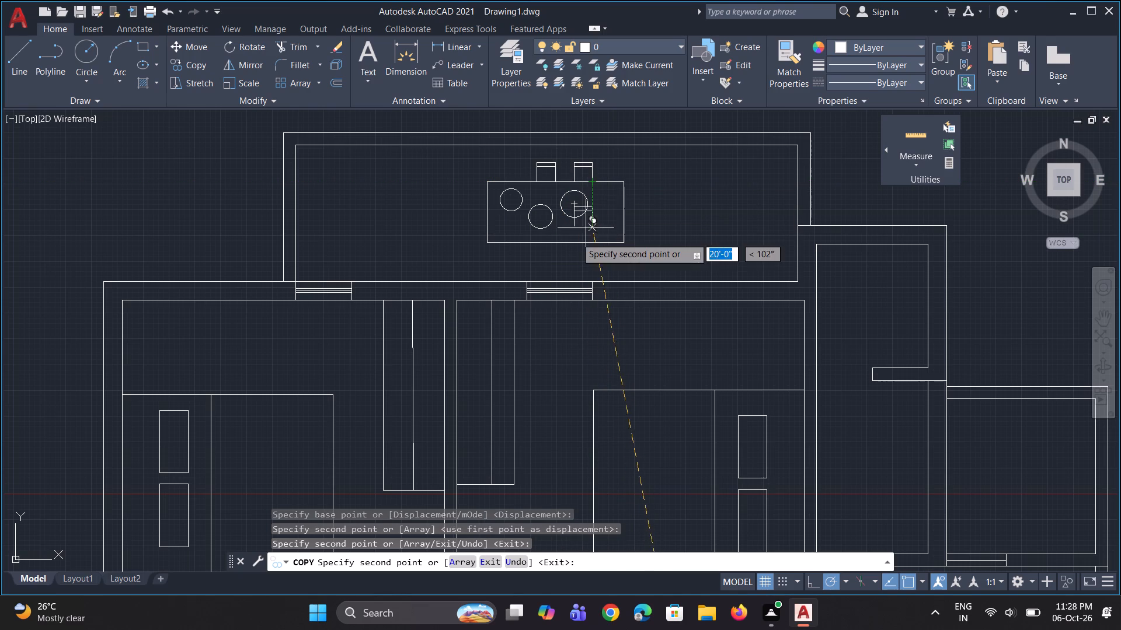
pyautogui.click(530, 266)
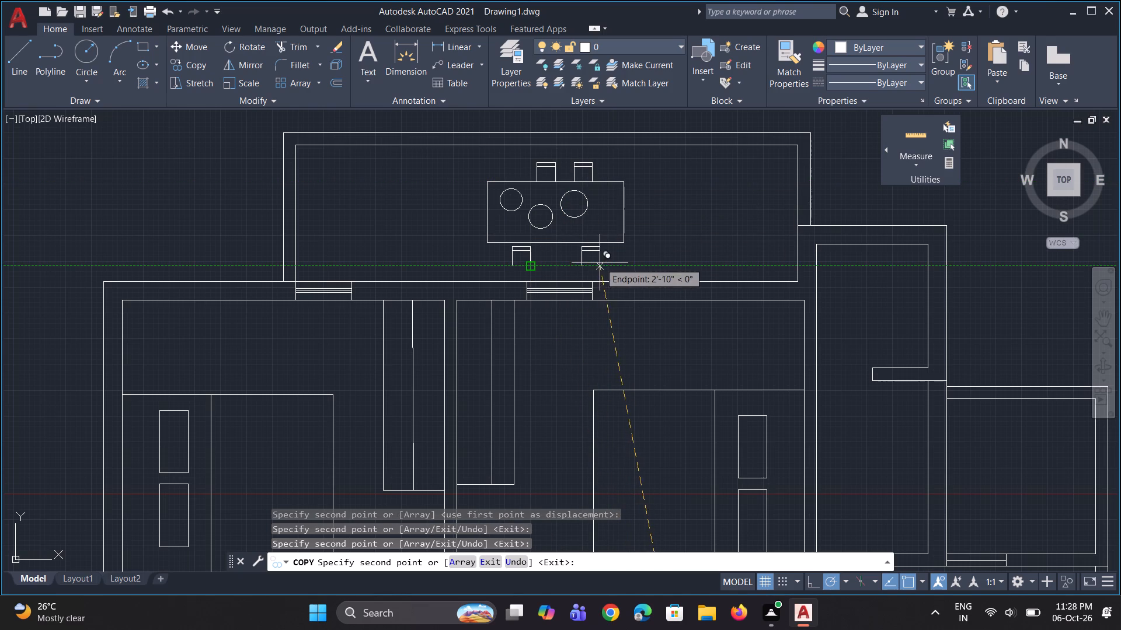
pyautogui.click(579, 265)
pyautogui.scroll(-2, 635, 273)
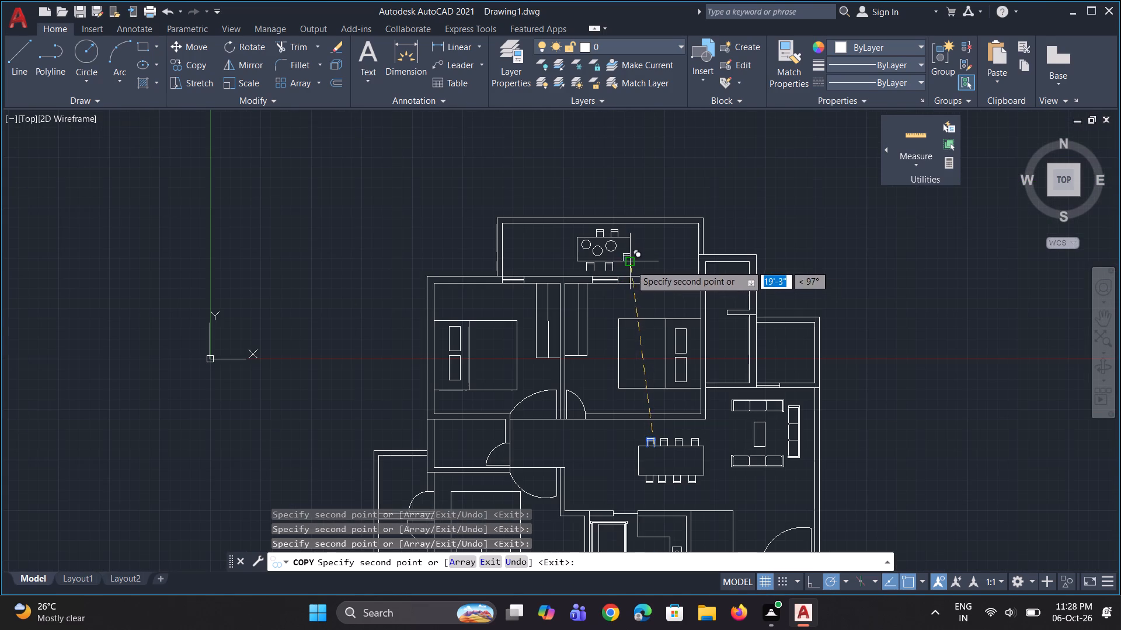
pyautogui.press('Escape')
pyautogui.scroll(-1, 566, 250)
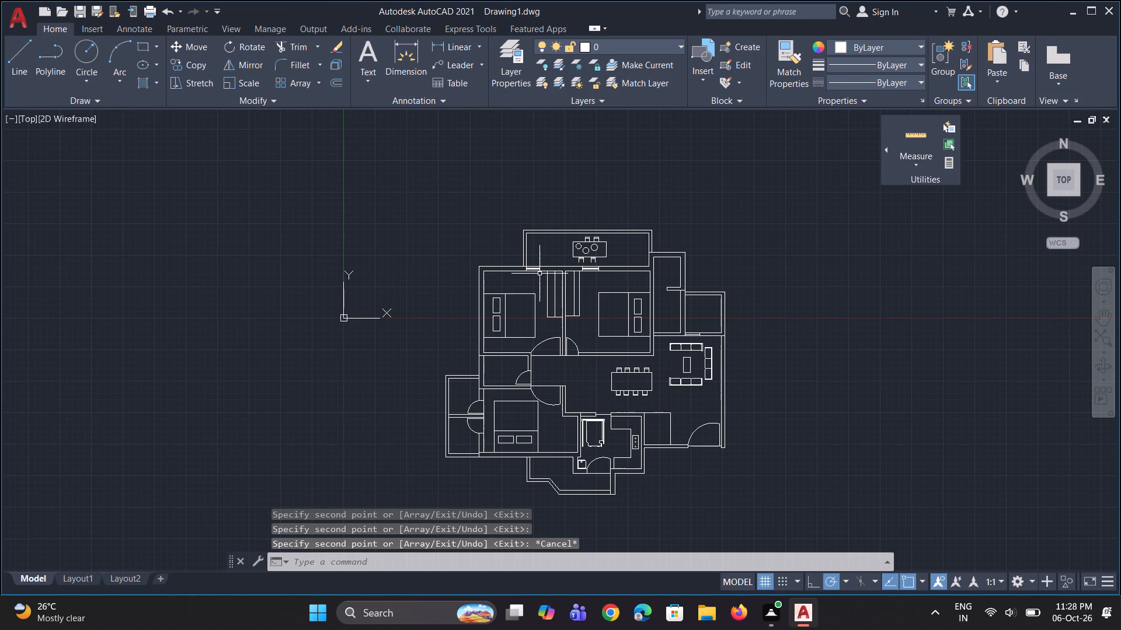
# Draw a vertical line about 5' long in the narrow room east of the bedrooms, from its north wall to the short wall stub.
pyautogui.scroll(1, 539, 274)
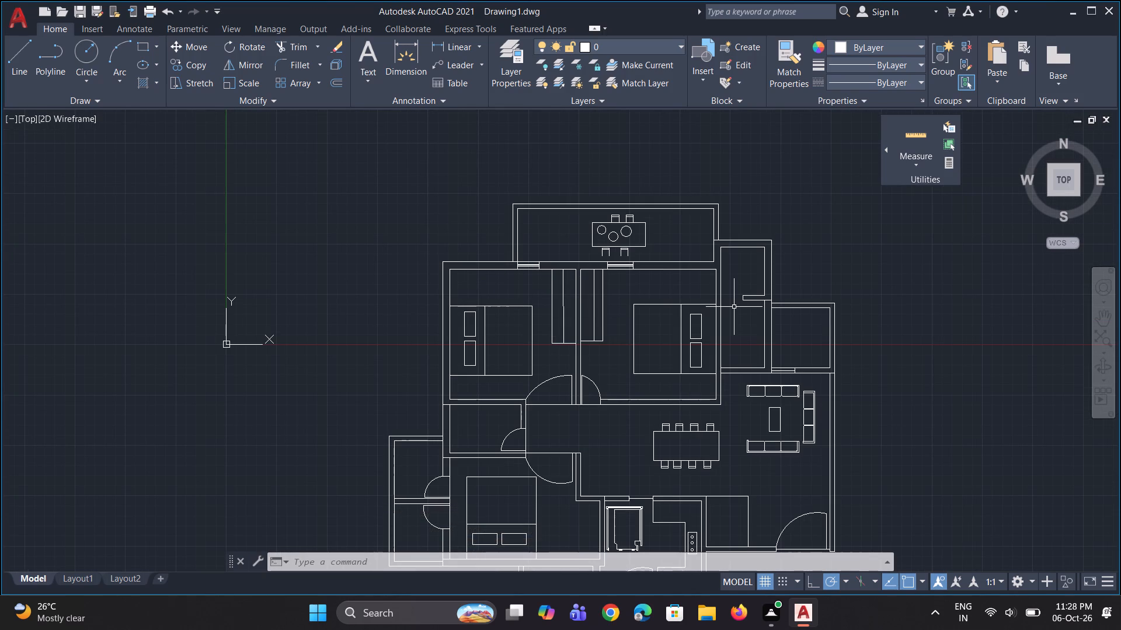
pyautogui.write('l')
pyautogui.press('space')
pyautogui.scroll(1, 740, 280)
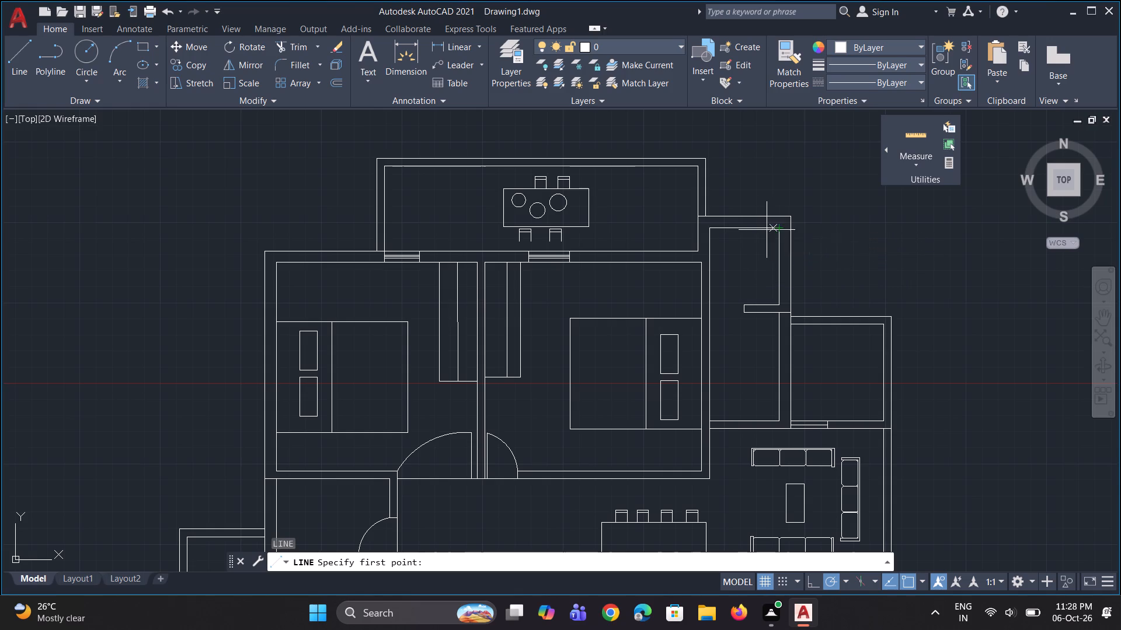
pyautogui.click(754, 230)
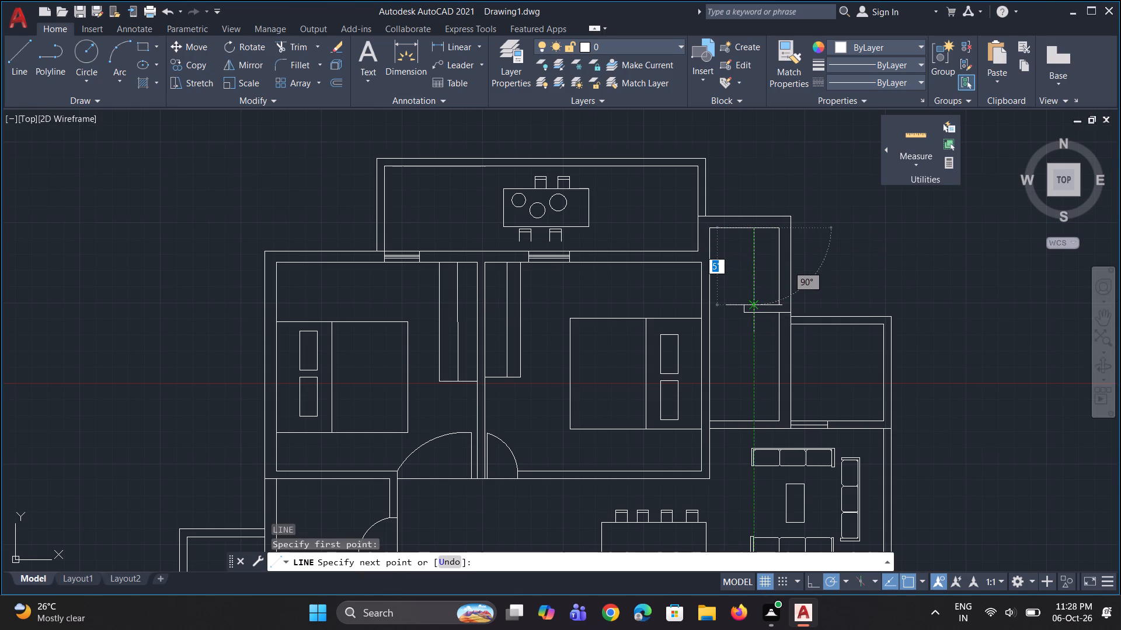
pyautogui.click(756, 306)
pyautogui.press('space')
# Draw a short horizontal tread line from the east wall to the new vertical line, just south of the narrow room's north wall.
pyautogui.press('l')
pyautogui.press('space')
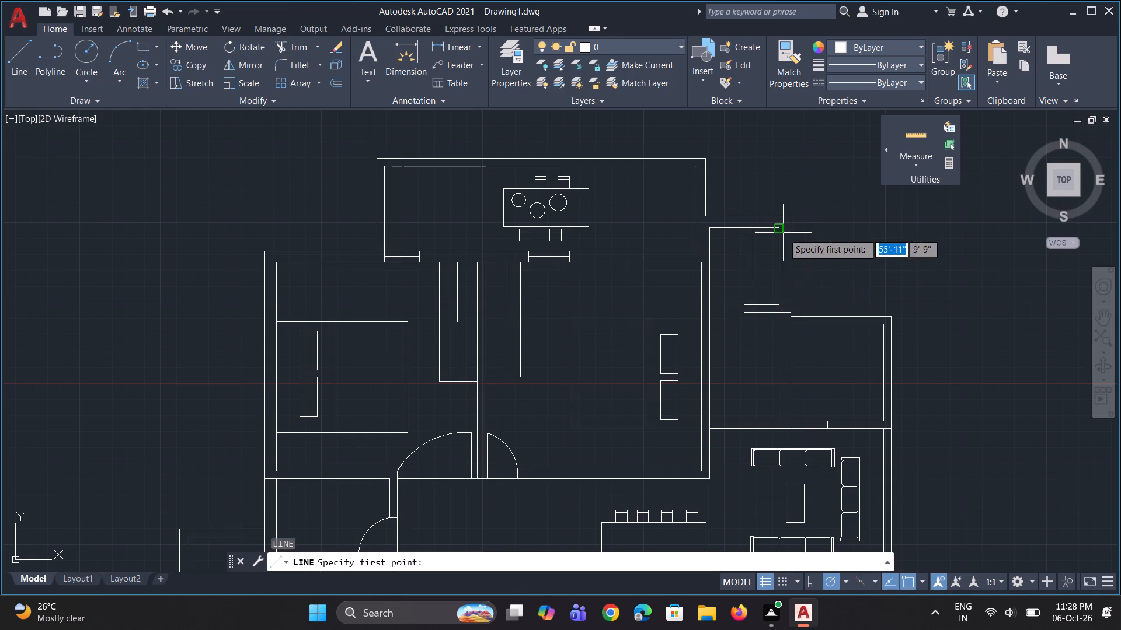
pyautogui.scroll(2, 783, 230)
pyautogui.click(770, 236)
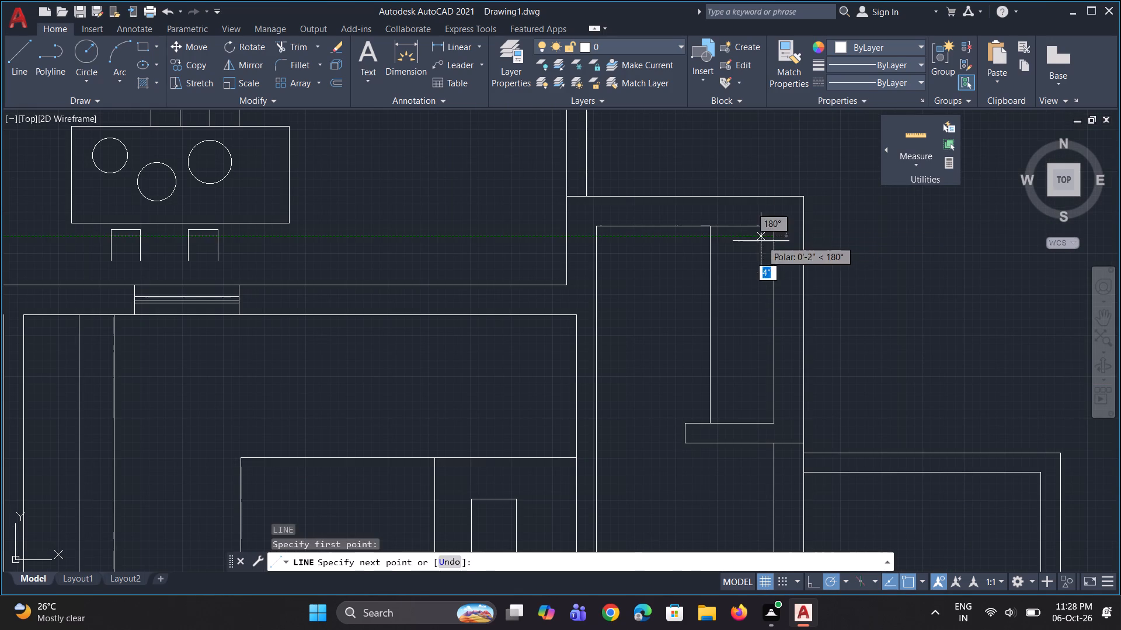
pyautogui.click(708, 237)
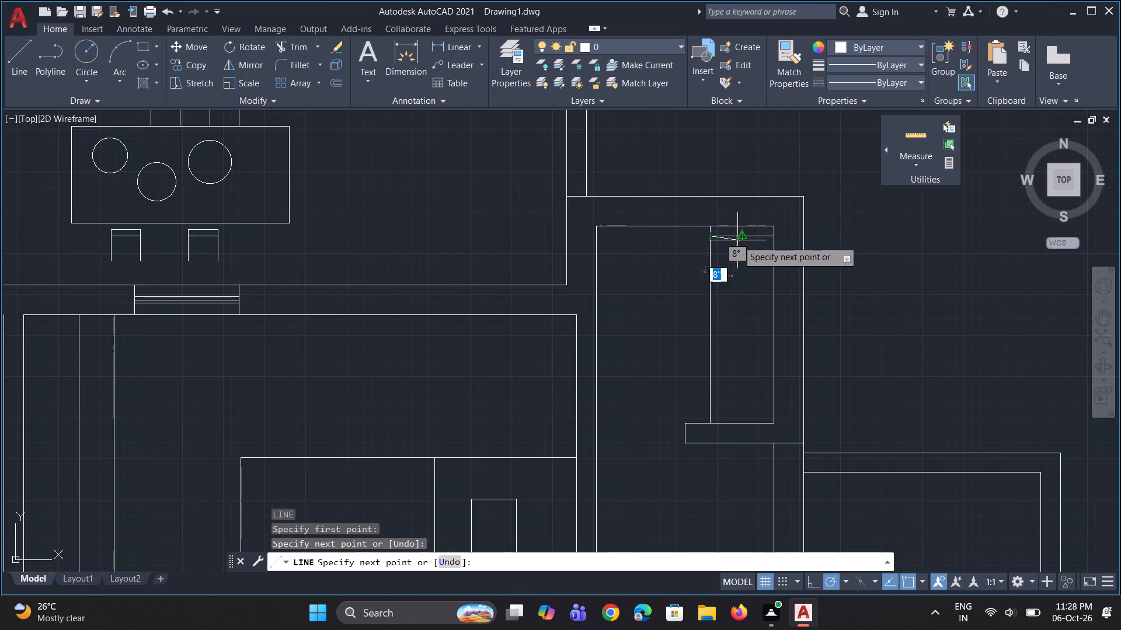
pyautogui.press('Escape')
# Copy the tread line southward as an array of 15 items, spaced about 4" apart, down to the wall stub.
pyautogui.click(747, 235)
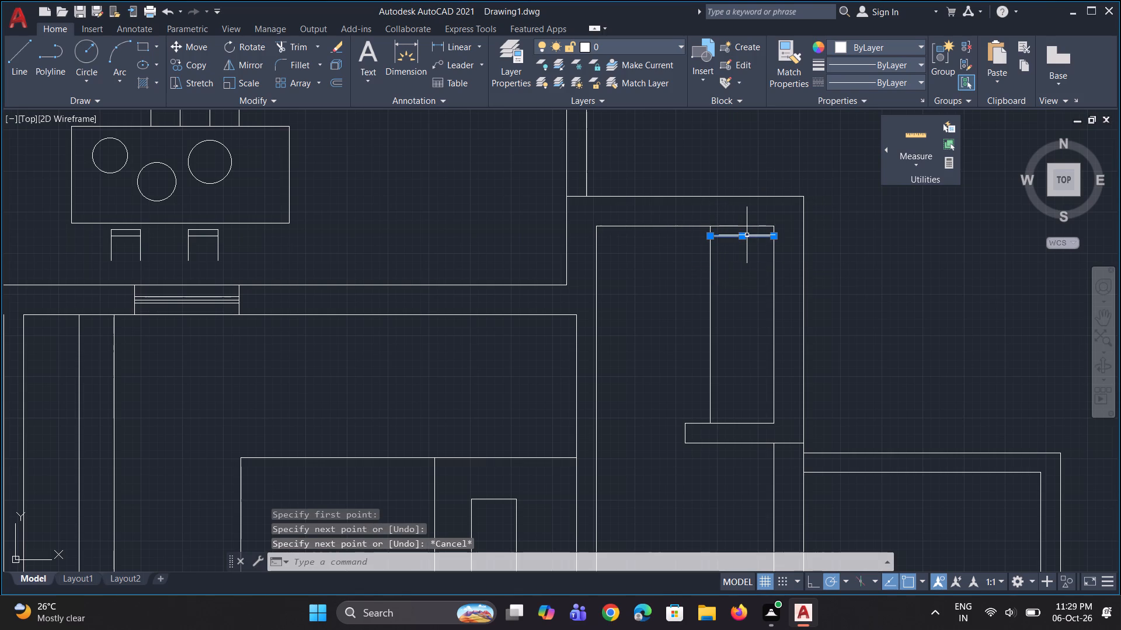
pyautogui.write('co')
pyautogui.press('Return')
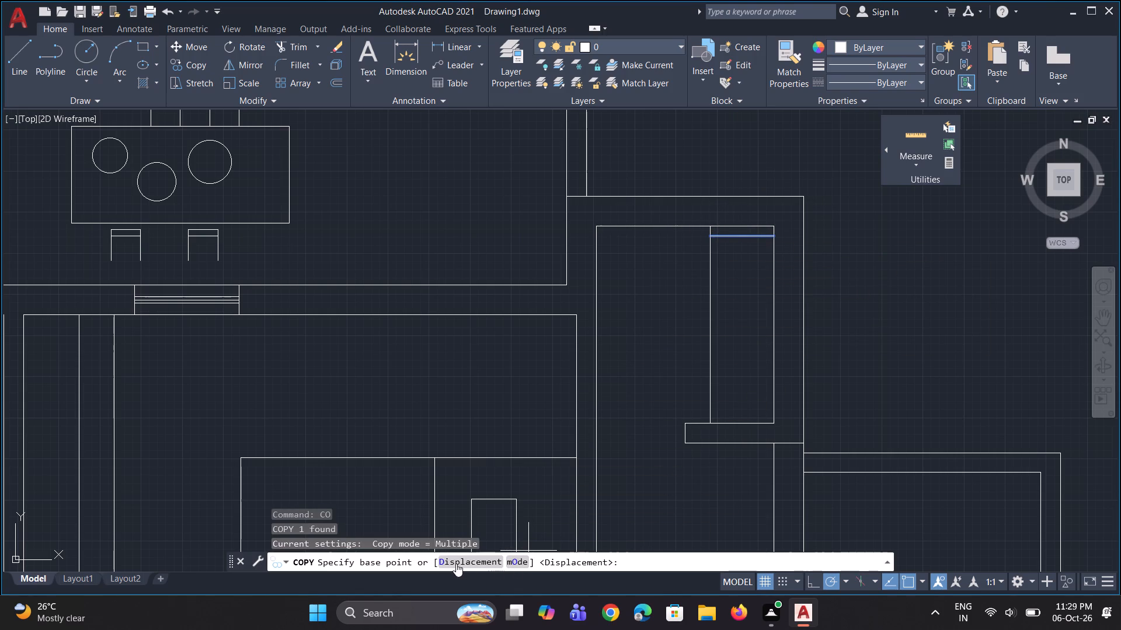
pyautogui.click(768, 237)
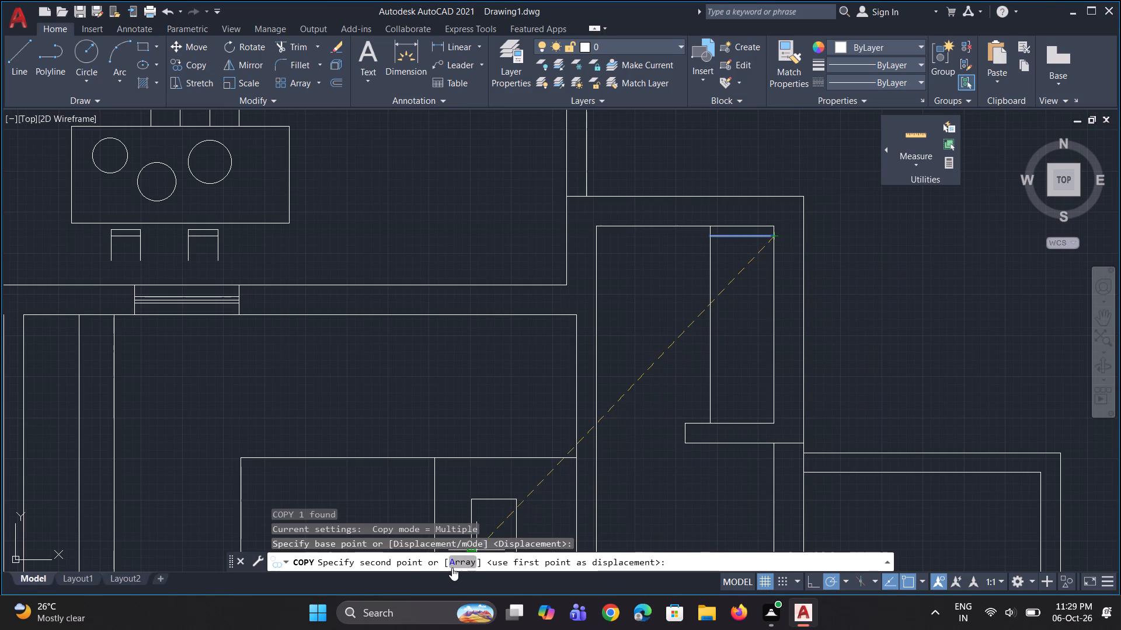
pyautogui.click(452, 568)
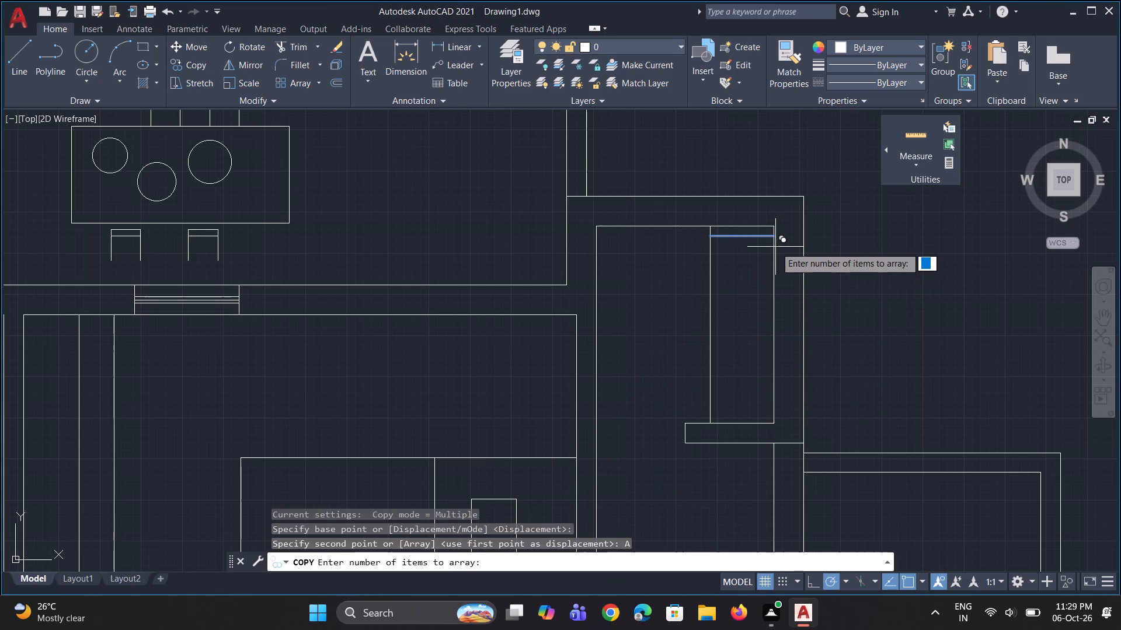
pyautogui.write('15')
pyautogui.press('Return')
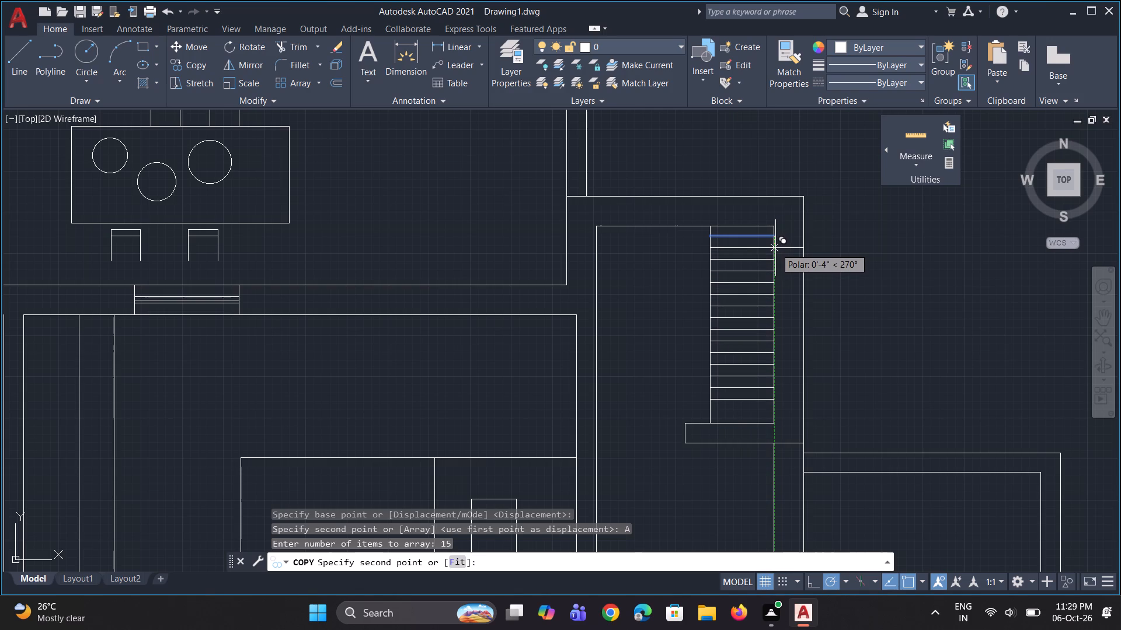
pyautogui.click(775, 250)
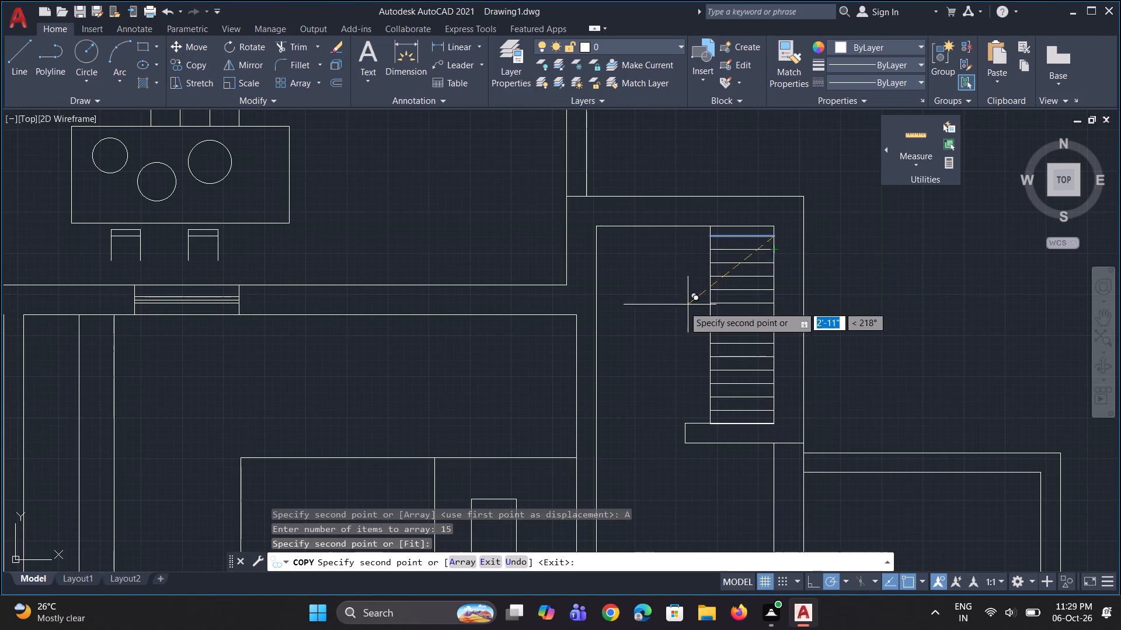
pyautogui.scroll(-2, 684, 306)
pyautogui.press('Escape')
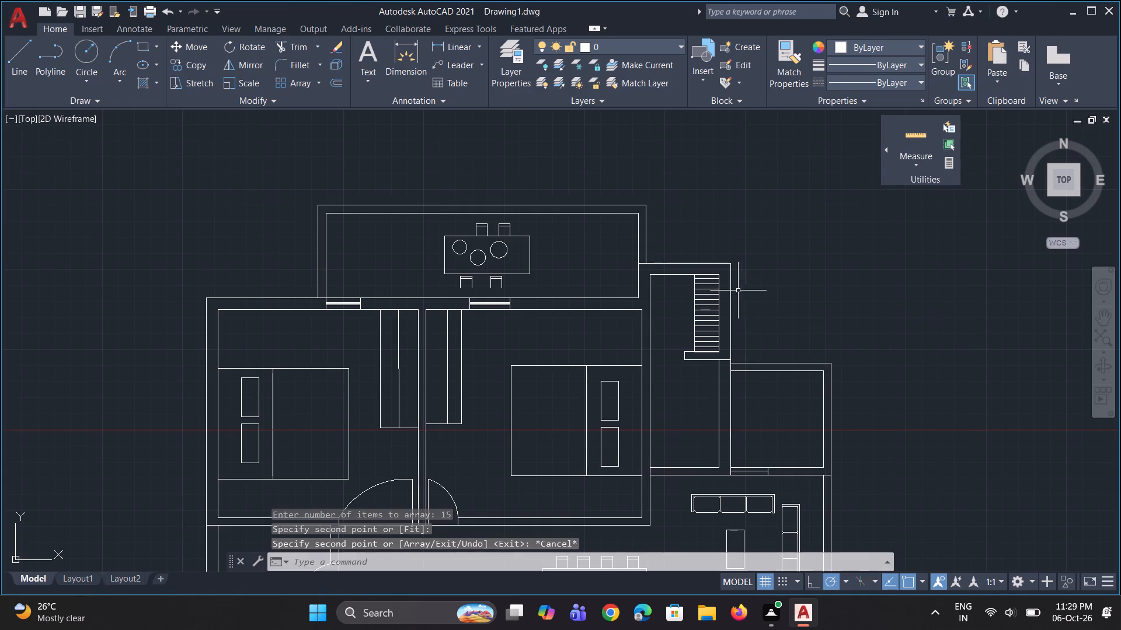
# Group all the stair lines in the narrow room, treads and side lines, into one object.
pyautogui.scroll(-1, 695, 296)
pyautogui.scroll(1, 692, 308)
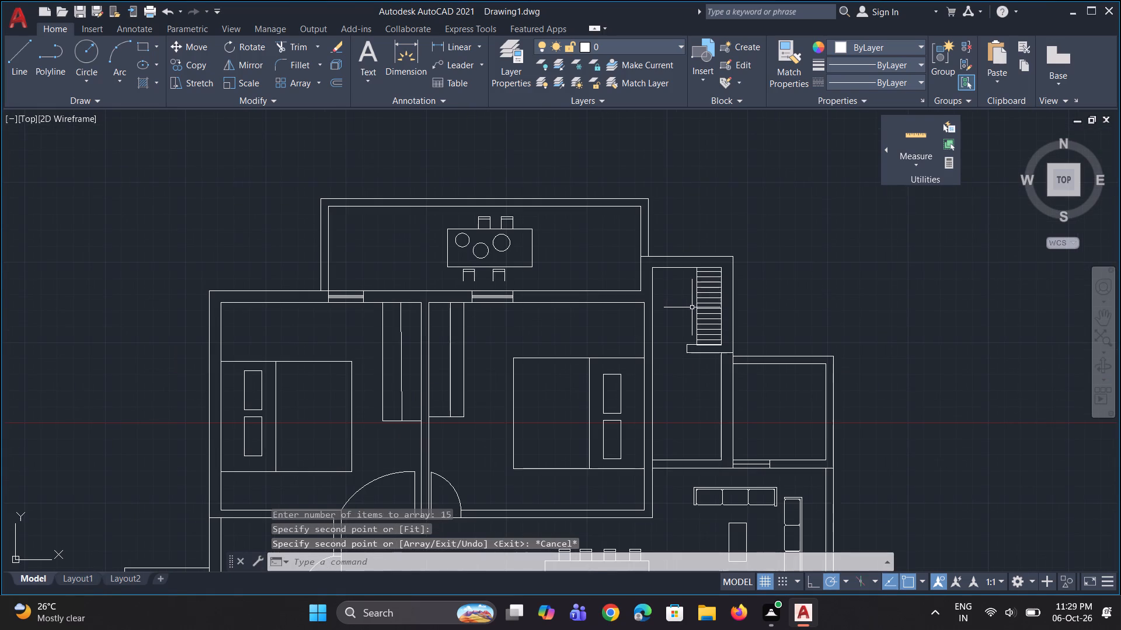
pyautogui.click(696, 264)
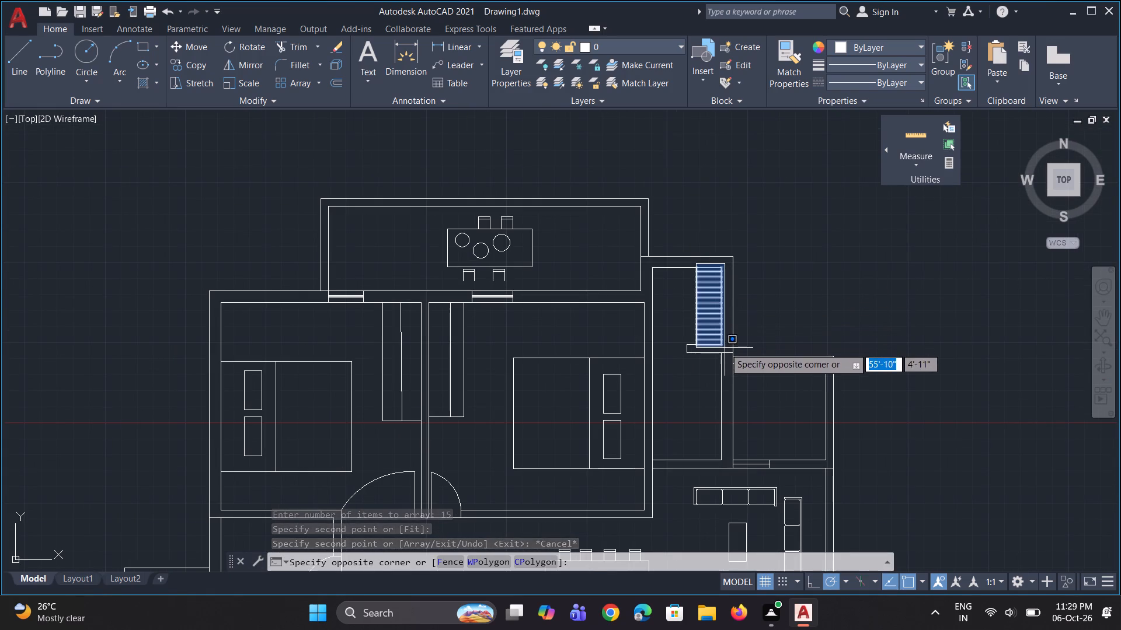
pyautogui.click(725, 348)
pyautogui.scroll(1, 727, 324)
pyautogui.rightClick(700, 315)
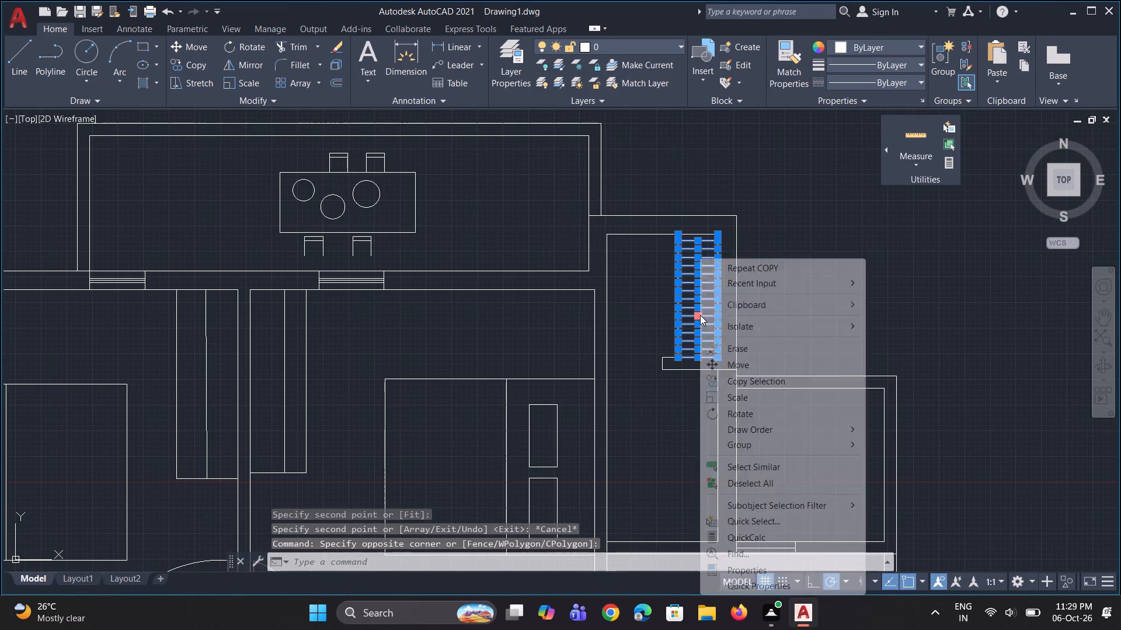
pyautogui.click(747, 443)
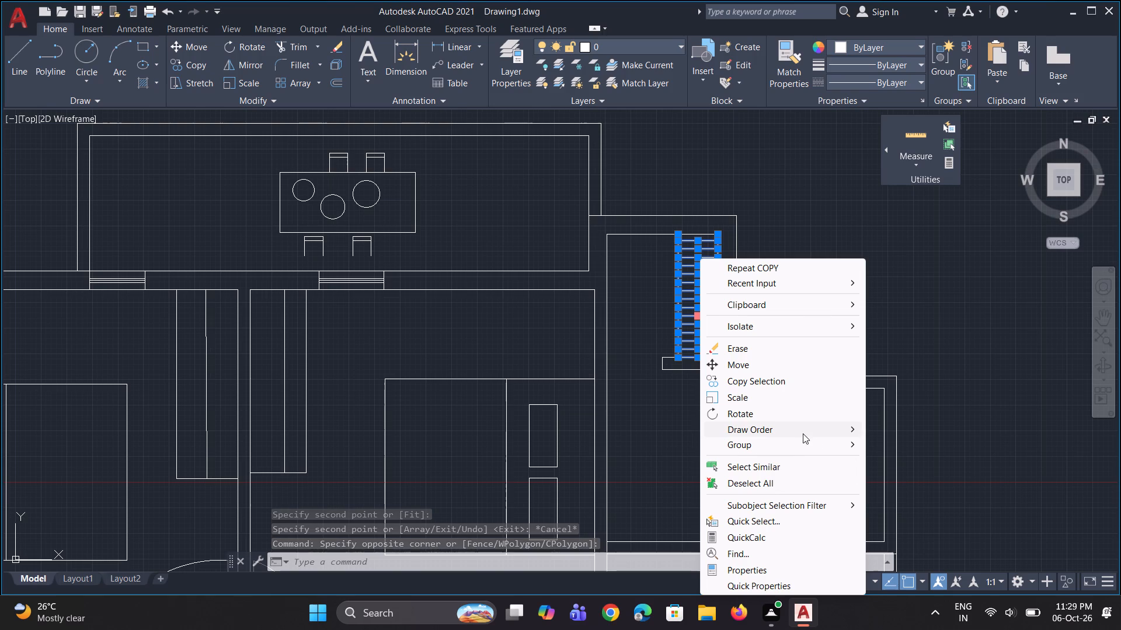
pyautogui.click(787, 443)
pyautogui.click(871, 454)
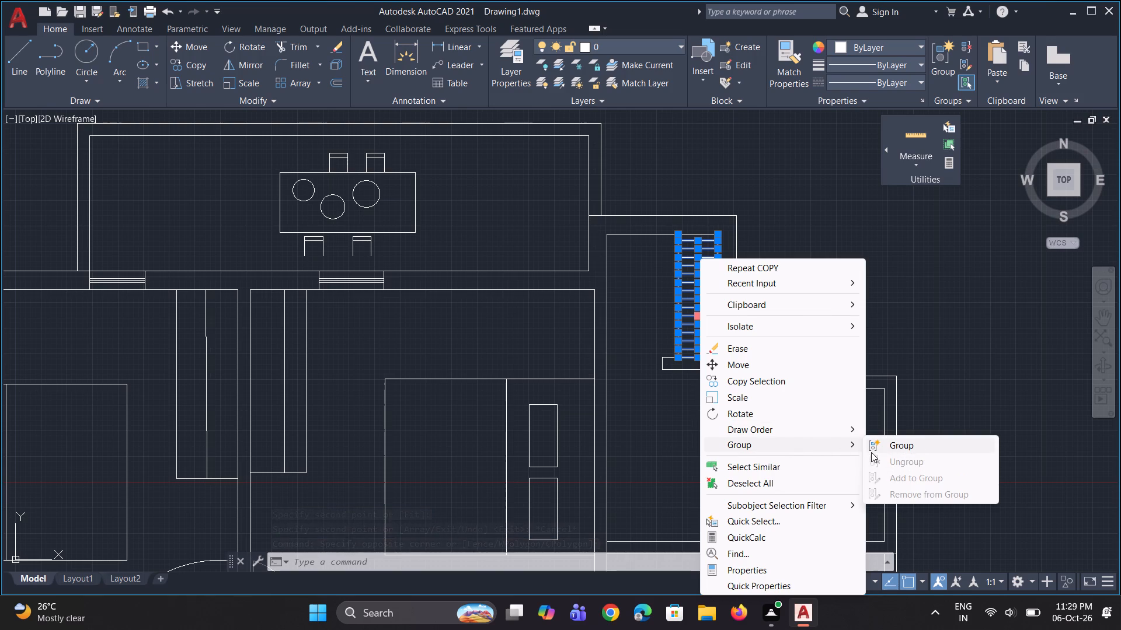
pyautogui.click(879, 449)
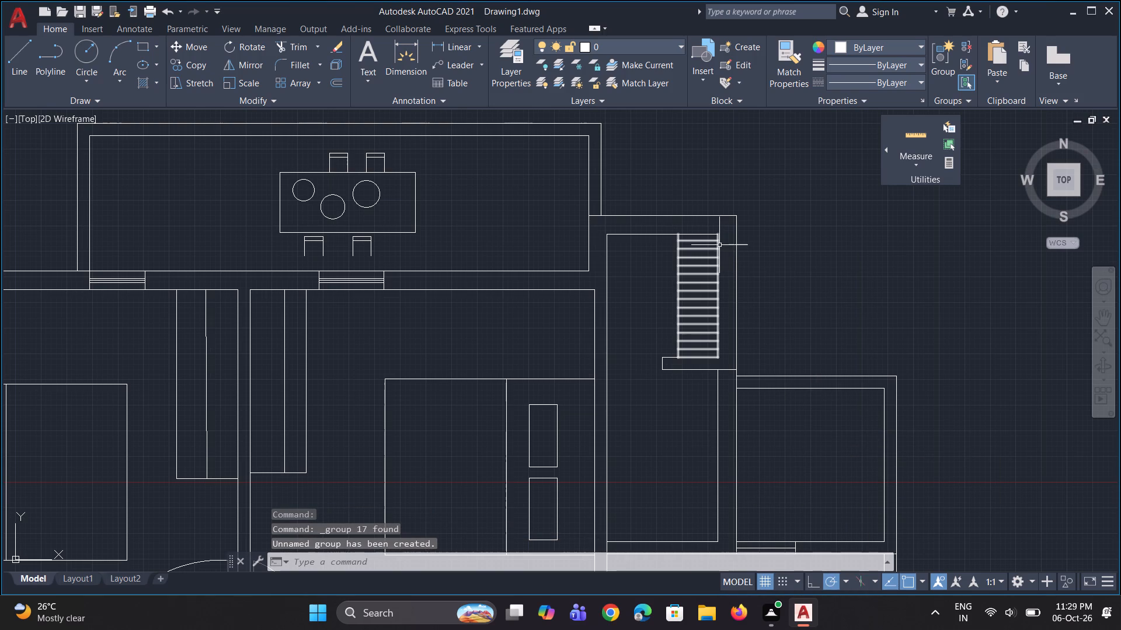
# Copy the grouped stair to the empty area outside the plan, north-west of the balcony.
pyautogui.click(716, 240)
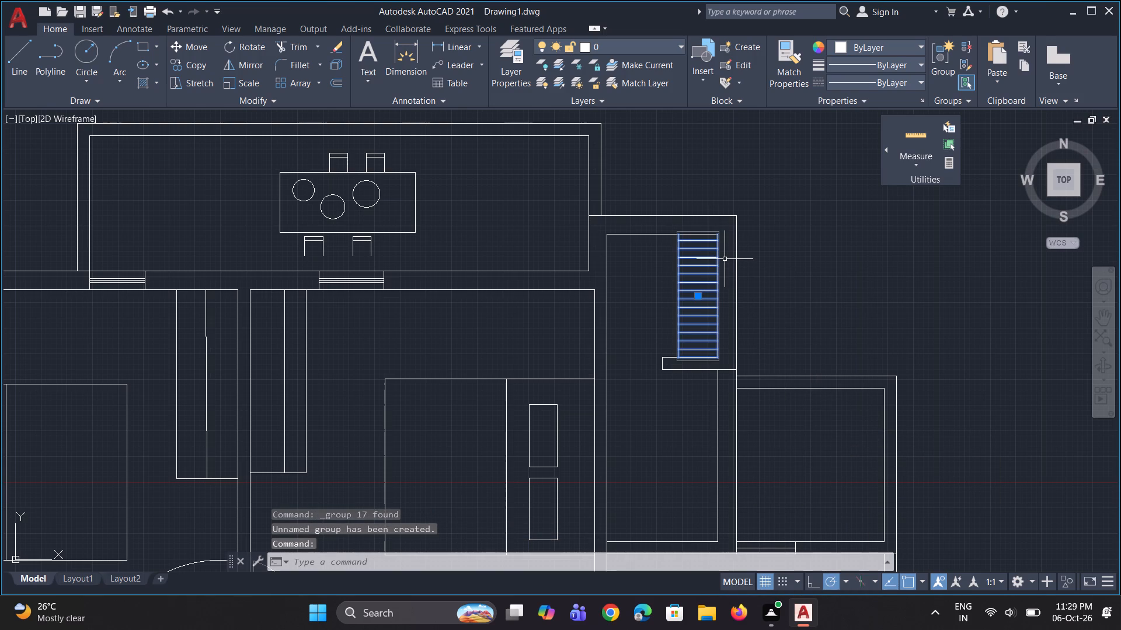
pyautogui.write('co')
pyautogui.press('space')
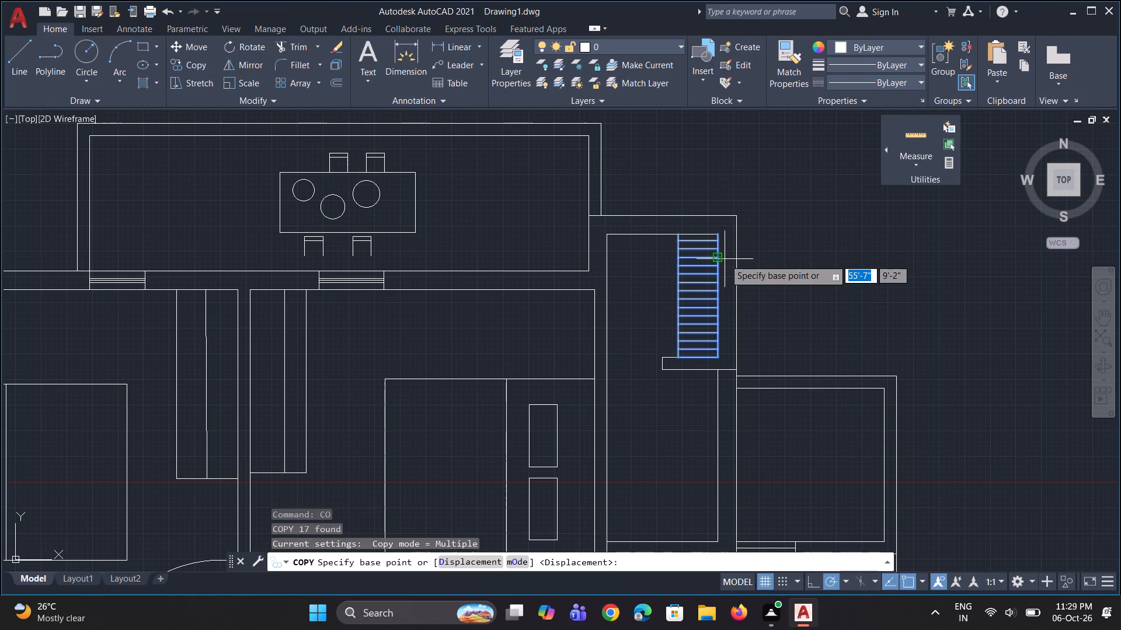
pyautogui.click(722, 236)
pyautogui.scroll(-2, 727, 293)
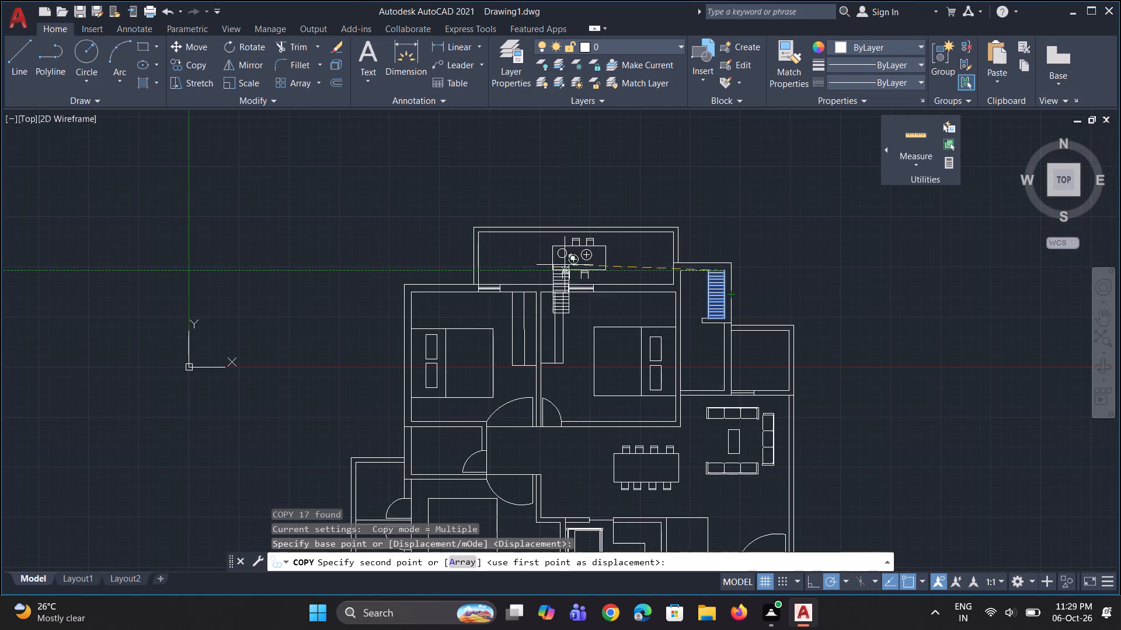
pyautogui.scroll(1, 520, 277)
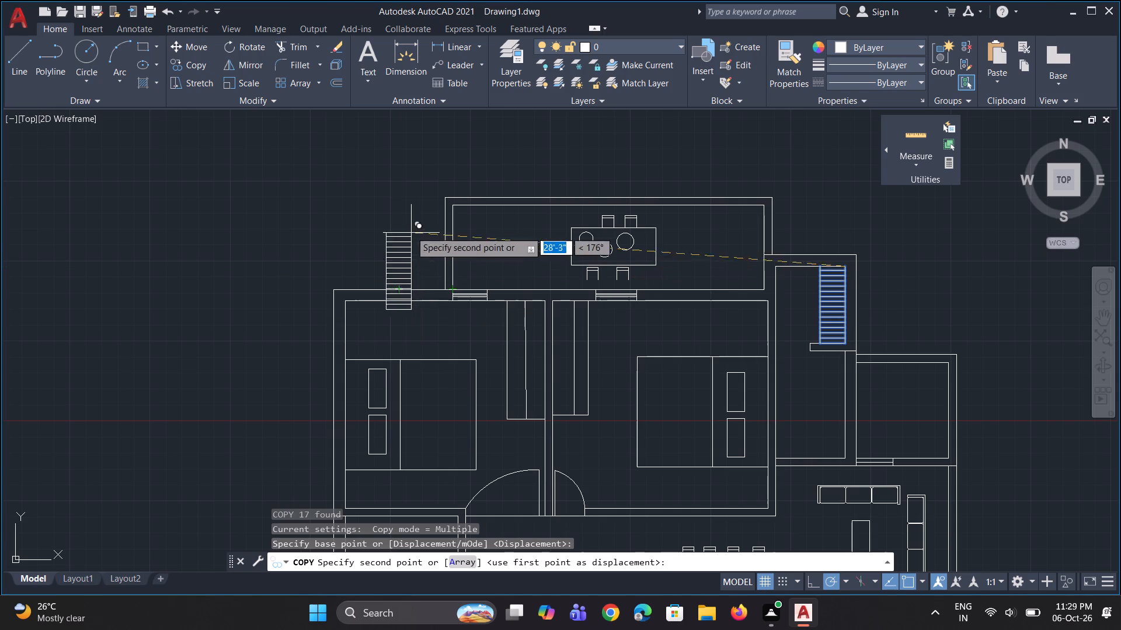
pyautogui.click(382, 189)
pyautogui.press('Escape')
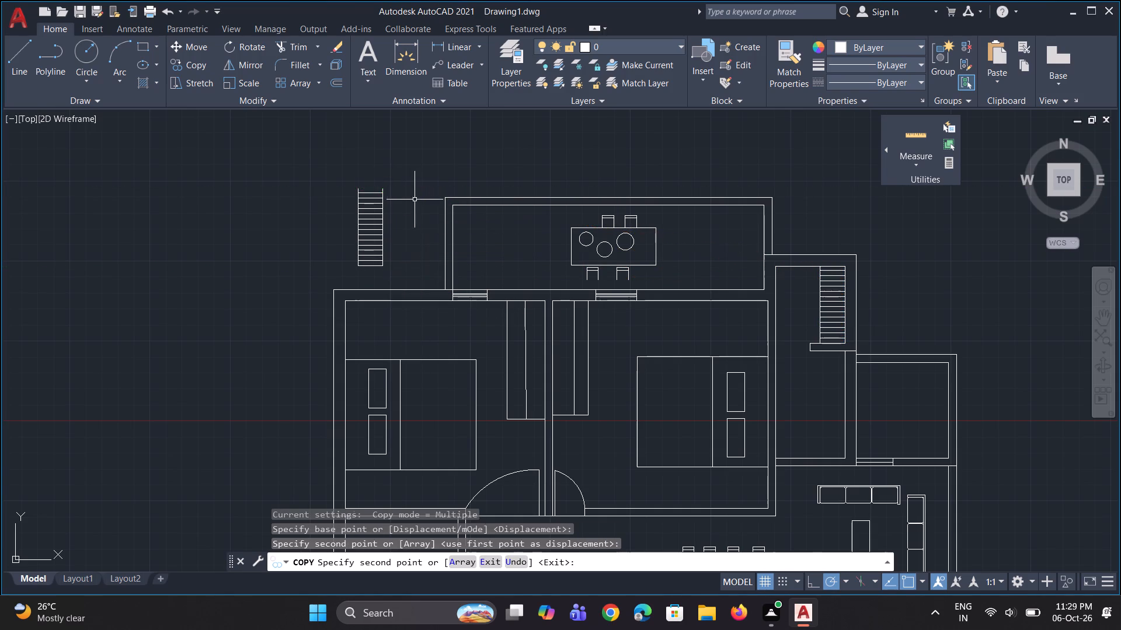
# Rotate the copied stair 90° clockwise about its north-east corner so that it runs east to west.
pyautogui.click(382, 209)
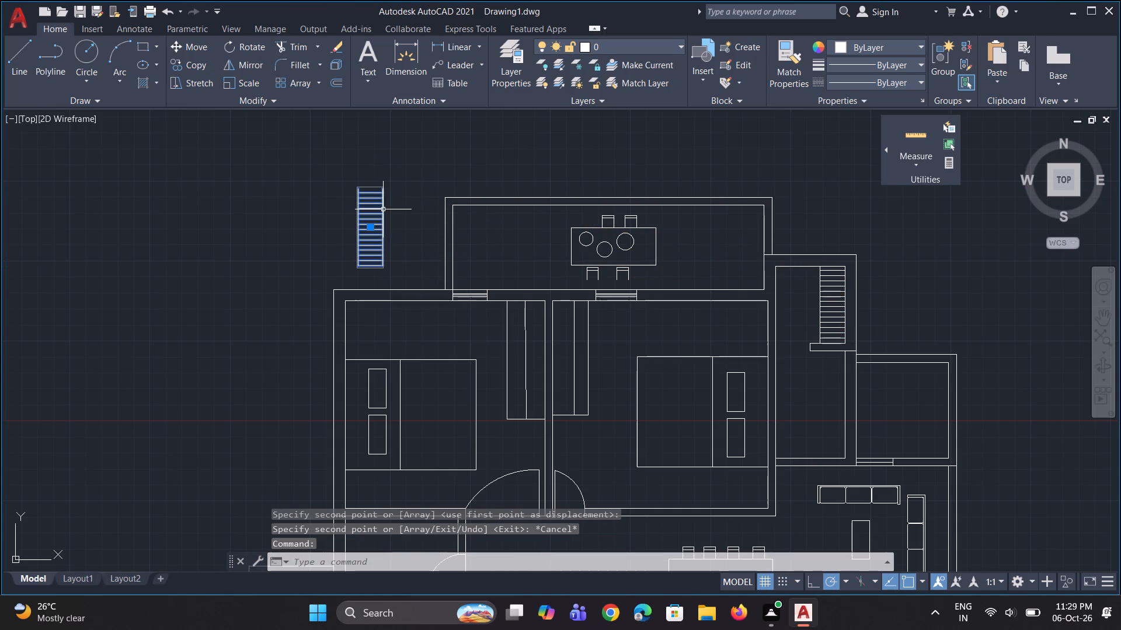
pyautogui.rightClick(349, 219)
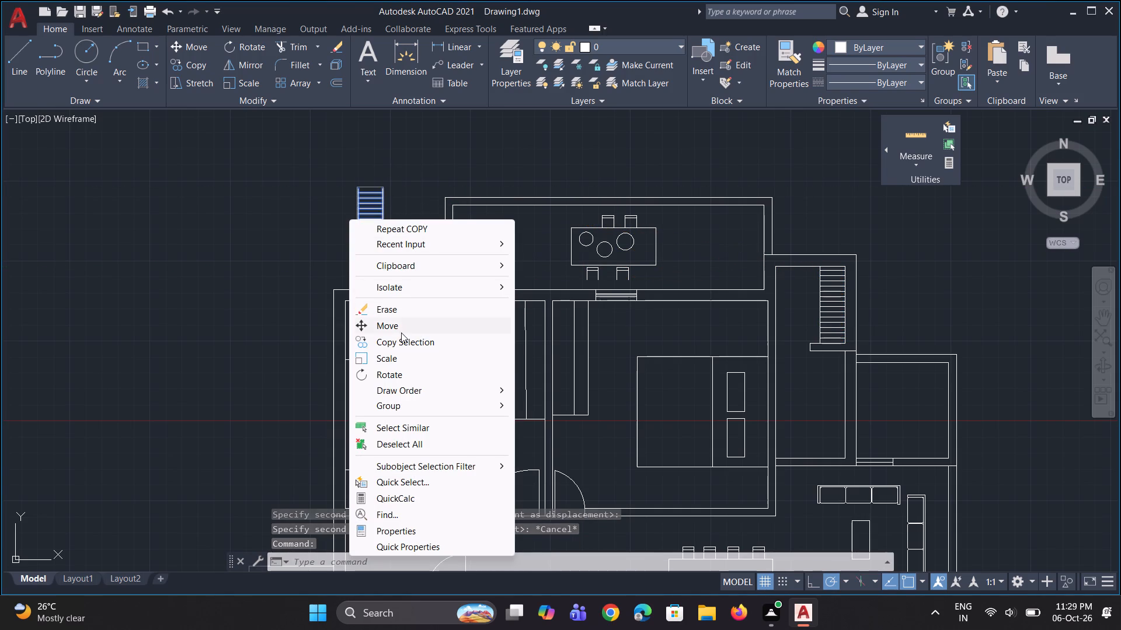
pyautogui.click(390, 369)
pyautogui.click(384, 187)
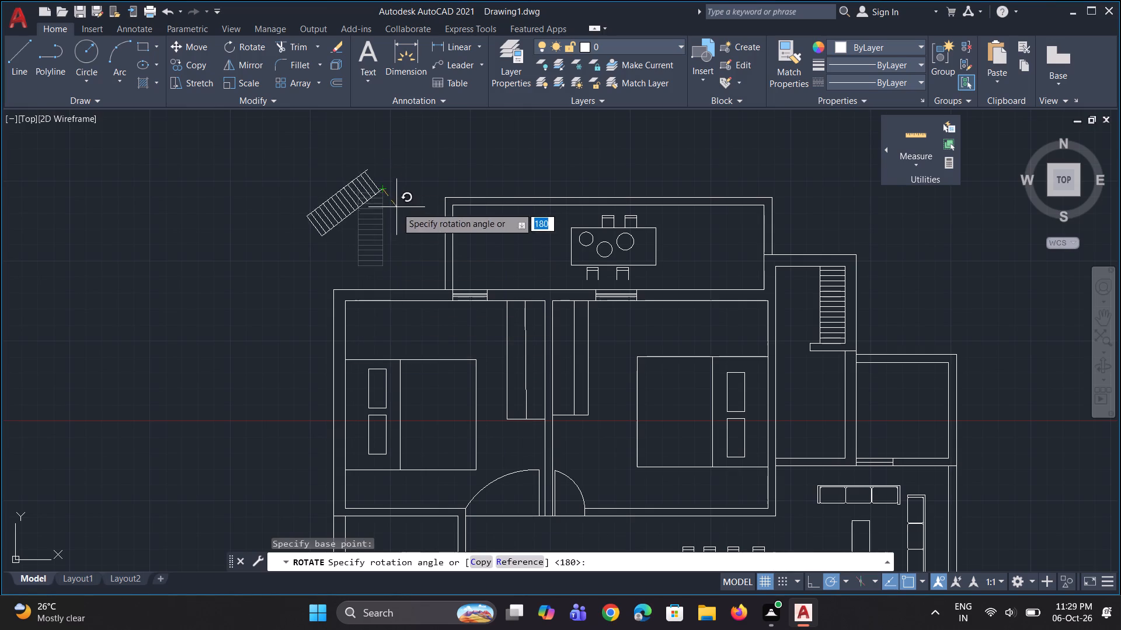
pyautogui.click(384, 258)
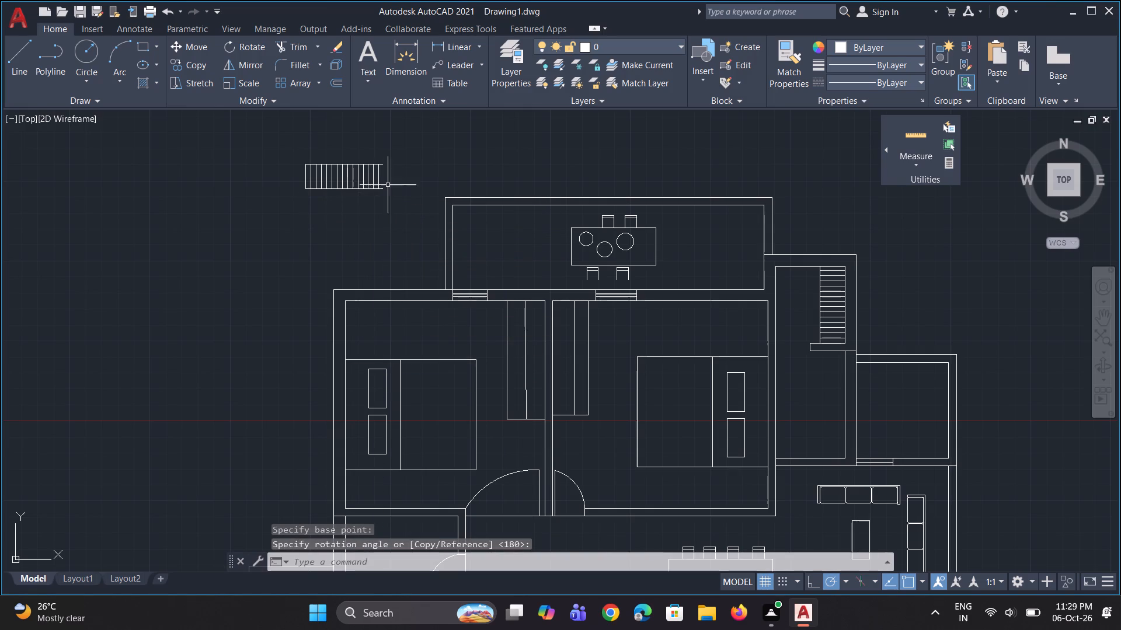
# Draw a vertical line closing the open east end of the rotated stair.
pyautogui.scroll(3, 385, 171)
pyautogui.press('l')
pyautogui.press('space')
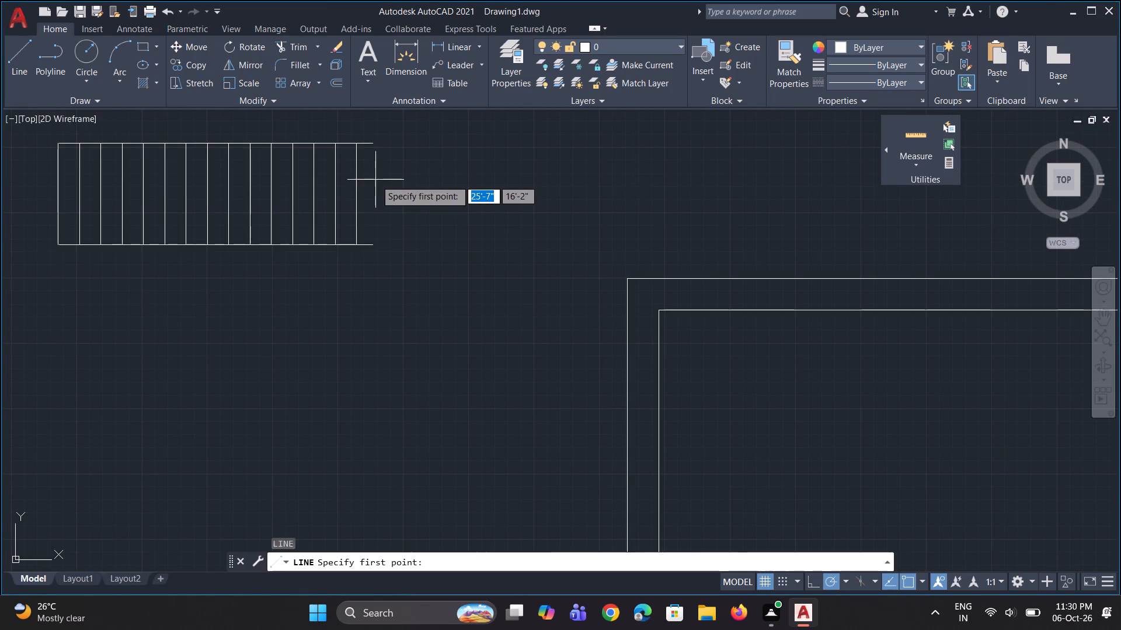
pyautogui.scroll(1, 375, 180)
pyautogui.moveTo(374, 124); pyautogui.dragTo(372, 134)
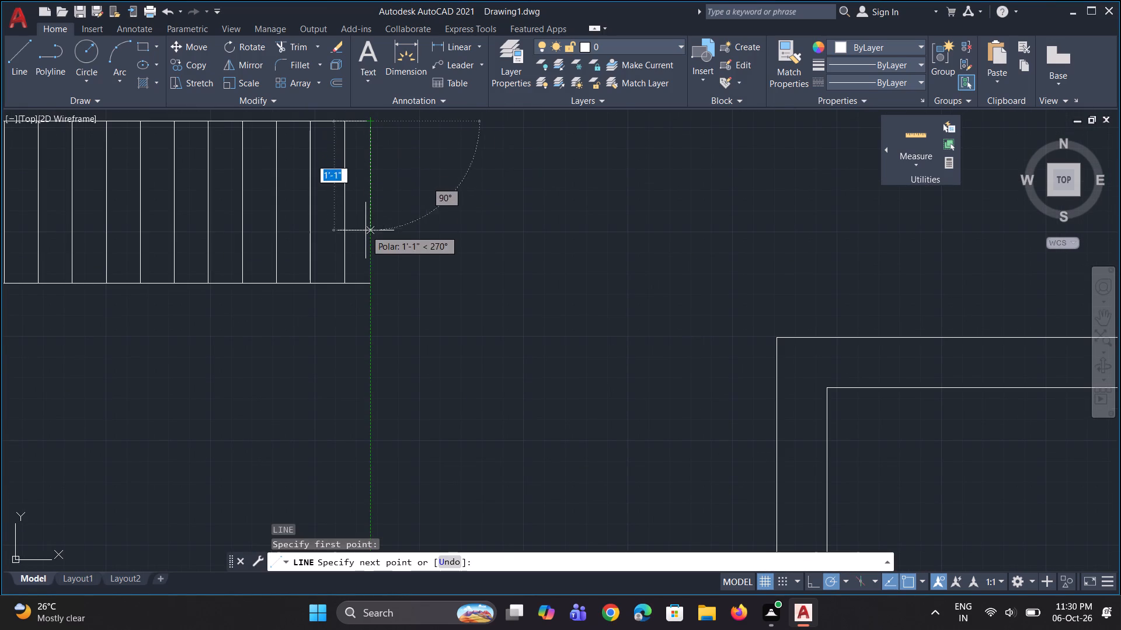
pyautogui.click(367, 285)
pyautogui.scroll(-2, 401, 275)
pyautogui.press('space')
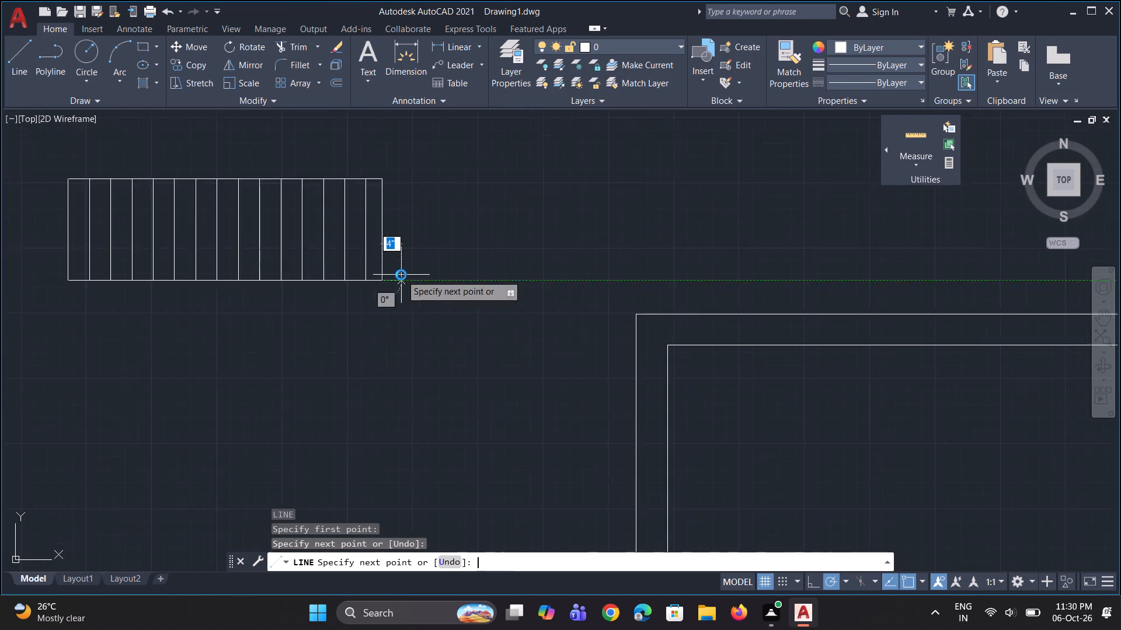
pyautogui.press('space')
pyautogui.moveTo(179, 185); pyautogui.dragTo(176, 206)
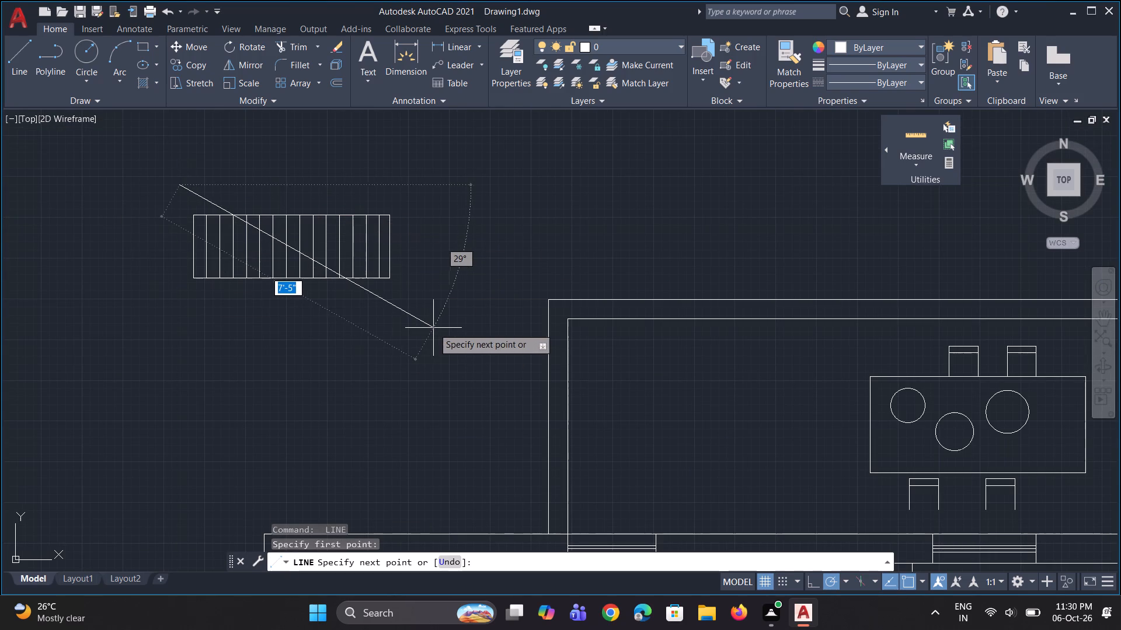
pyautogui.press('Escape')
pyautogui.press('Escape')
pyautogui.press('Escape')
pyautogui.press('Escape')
# Move the closed horizontal stair strip from outside the plan into the north-west corner of the north-west bedroom.
pyautogui.moveTo(175, 182); pyautogui.dragTo(185, 247)
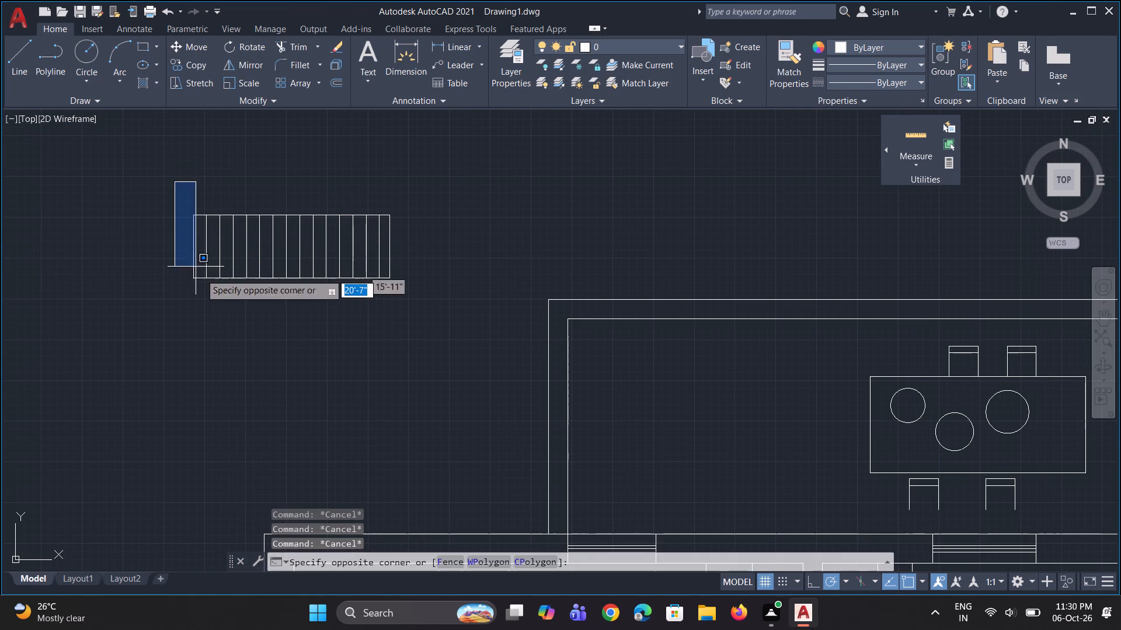
pyautogui.click(422, 328)
pyautogui.press('m')
pyautogui.press('space')
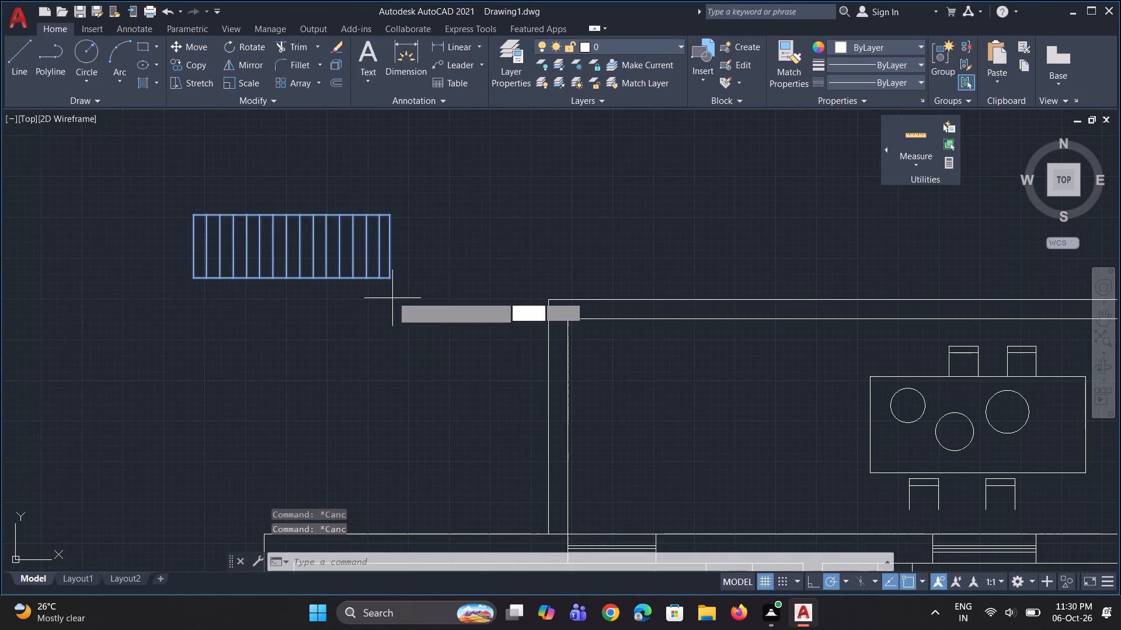
pyautogui.click(390, 276)
pyautogui.scroll(-2, 410, 323)
pyautogui.scroll(2, 426, 443)
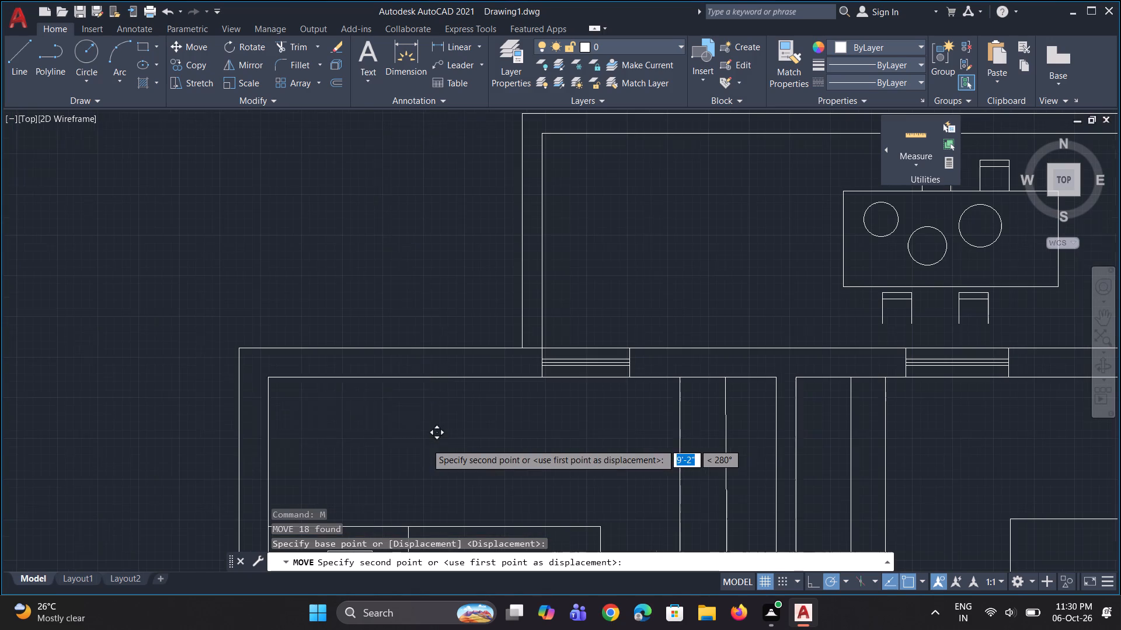
pyautogui.click(466, 444)
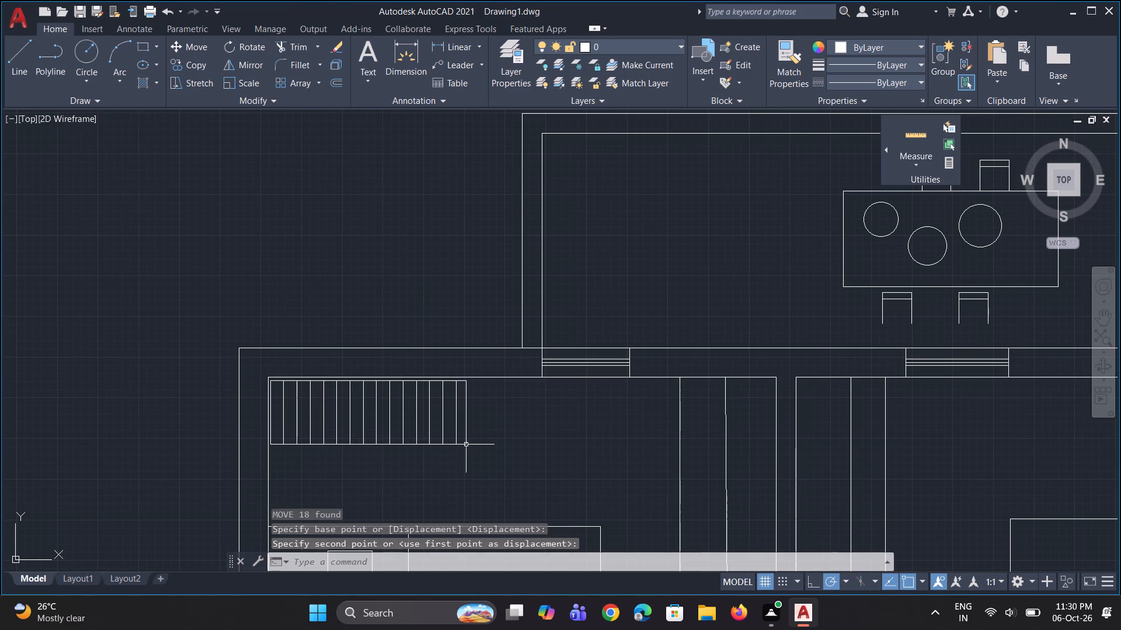
# Insert the toilet_all_views.dwg library drawing into the empty area east of the floor plan.
pyautogui.scroll(-4, 462, 420)
pyautogui.scroll(-2, 465, 367)
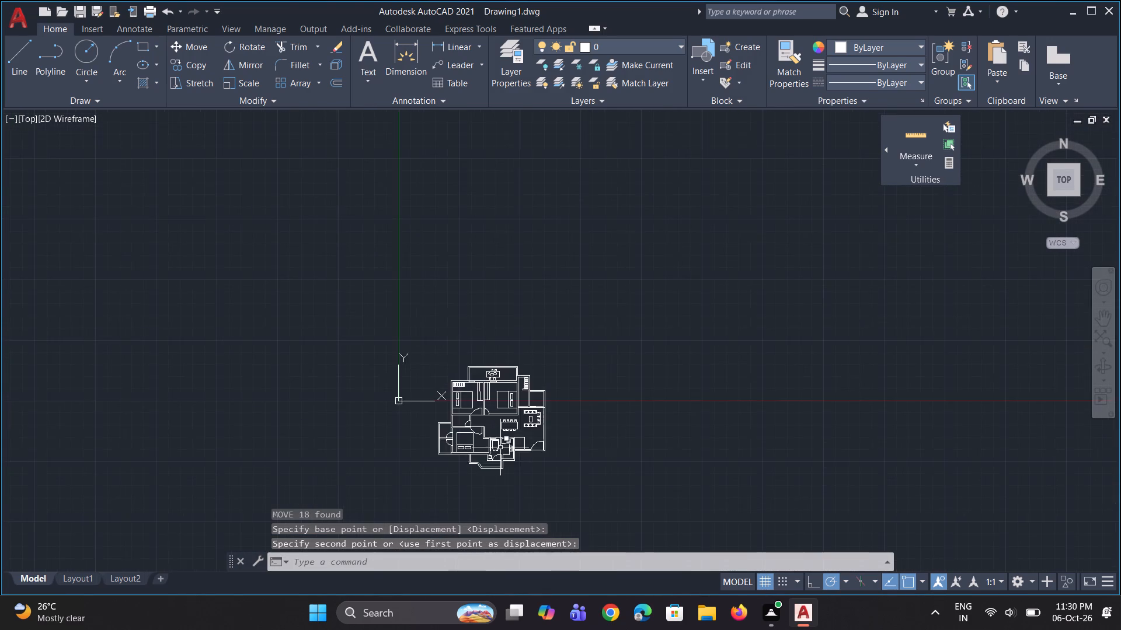
pyautogui.scroll(3, 500, 458)
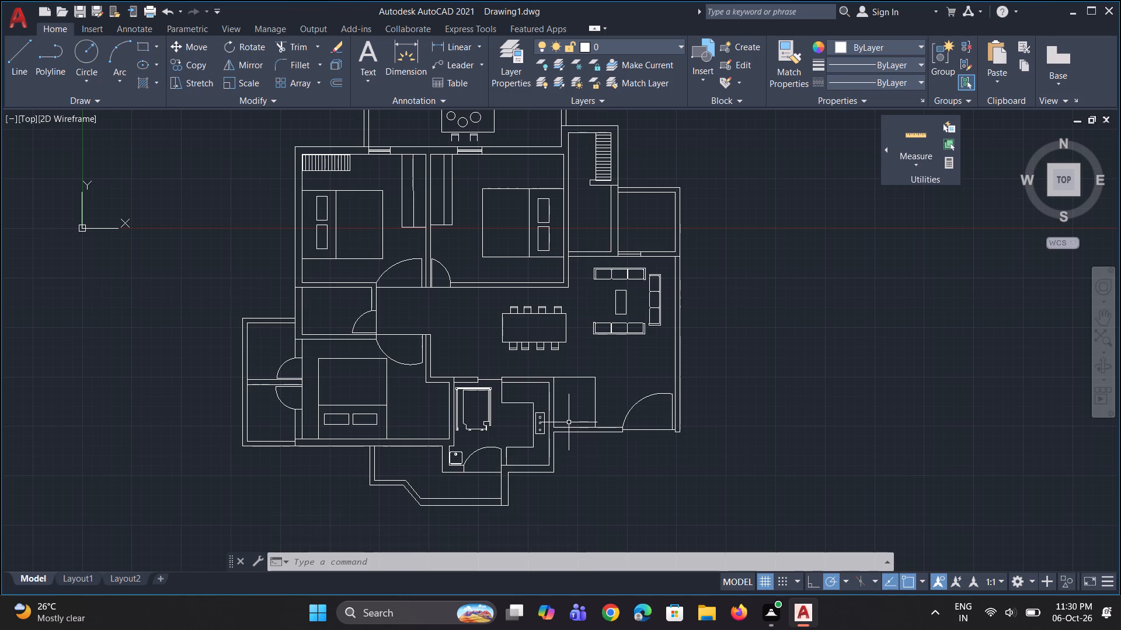
pyautogui.write('in')
pyautogui.click(894, 293)
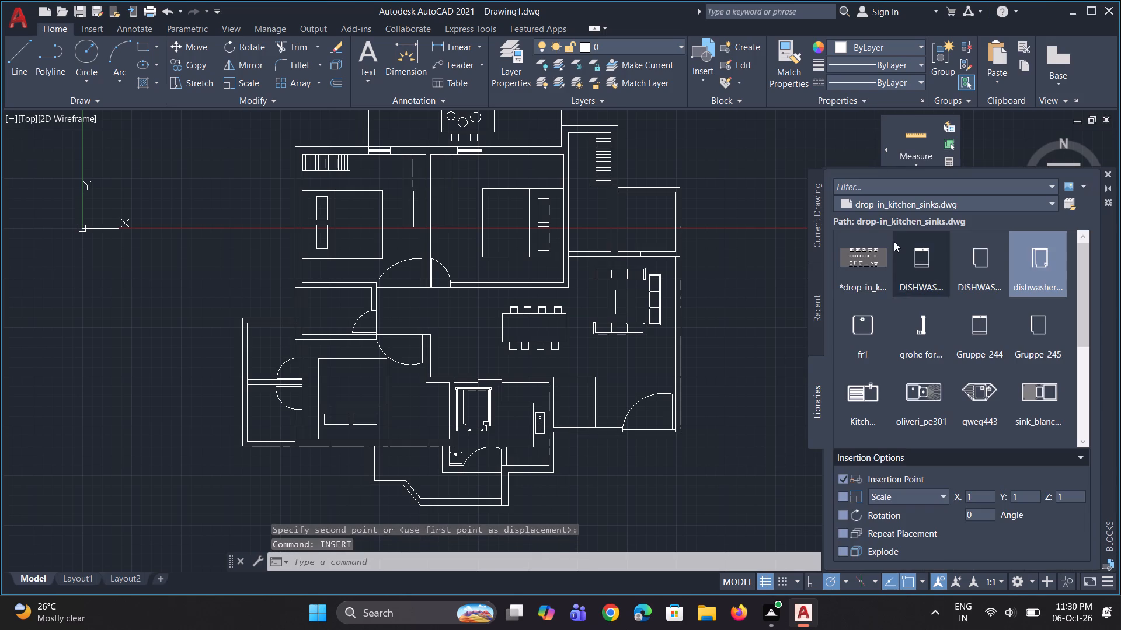
pyautogui.click(907, 205)
pyautogui.click(905, 244)
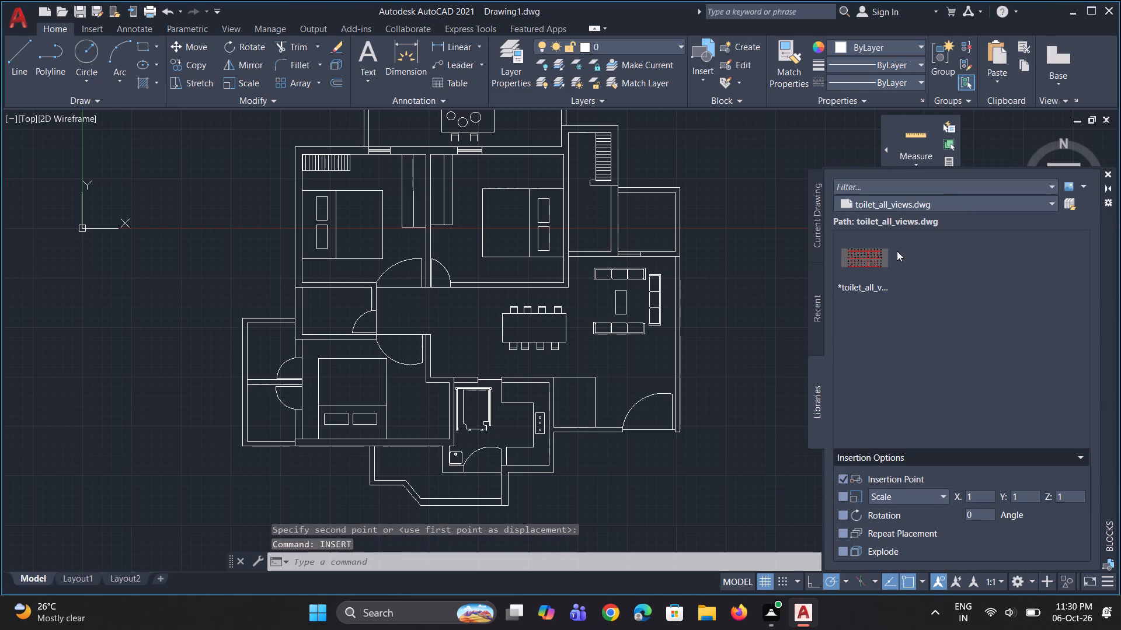
pyautogui.click(871, 258)
pyautogui.scroll(-3, 553, 316)
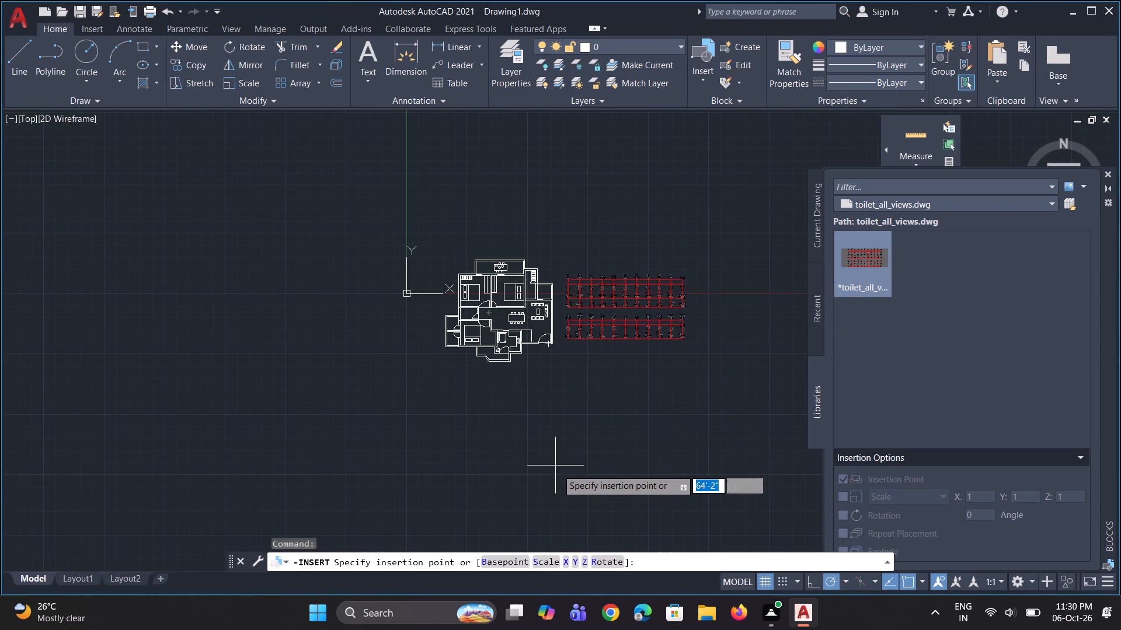
pyautogui.click(575, 475)
# Explode the inserted toilet_all_views sheet into separate objects.
pyautogui.scroll(2, 619, 305)
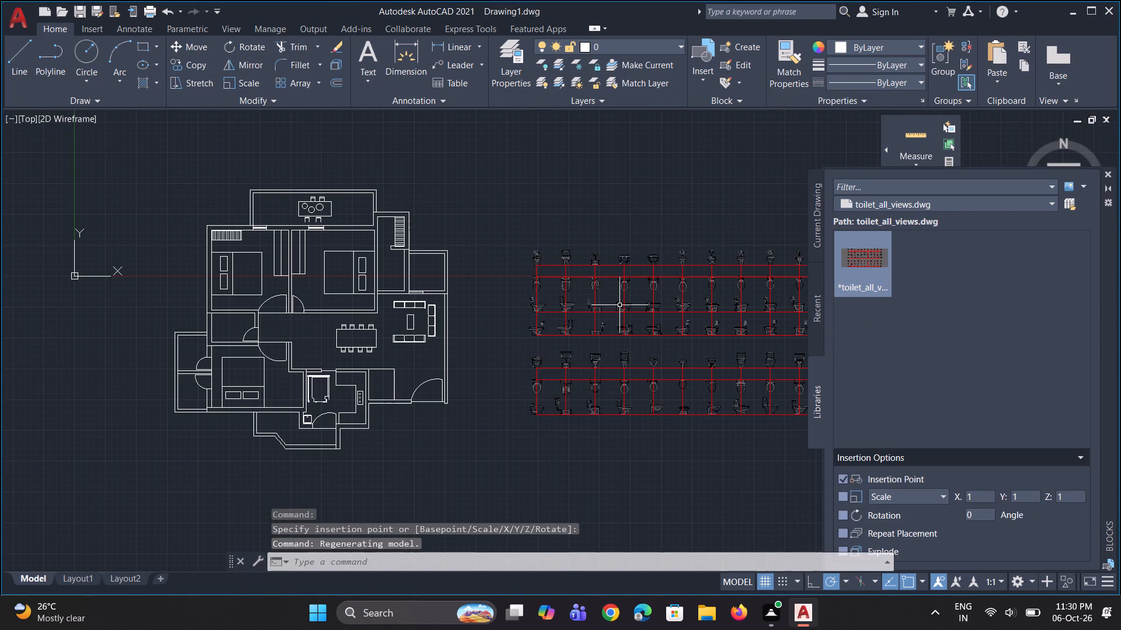
pyautogui.write('ex')
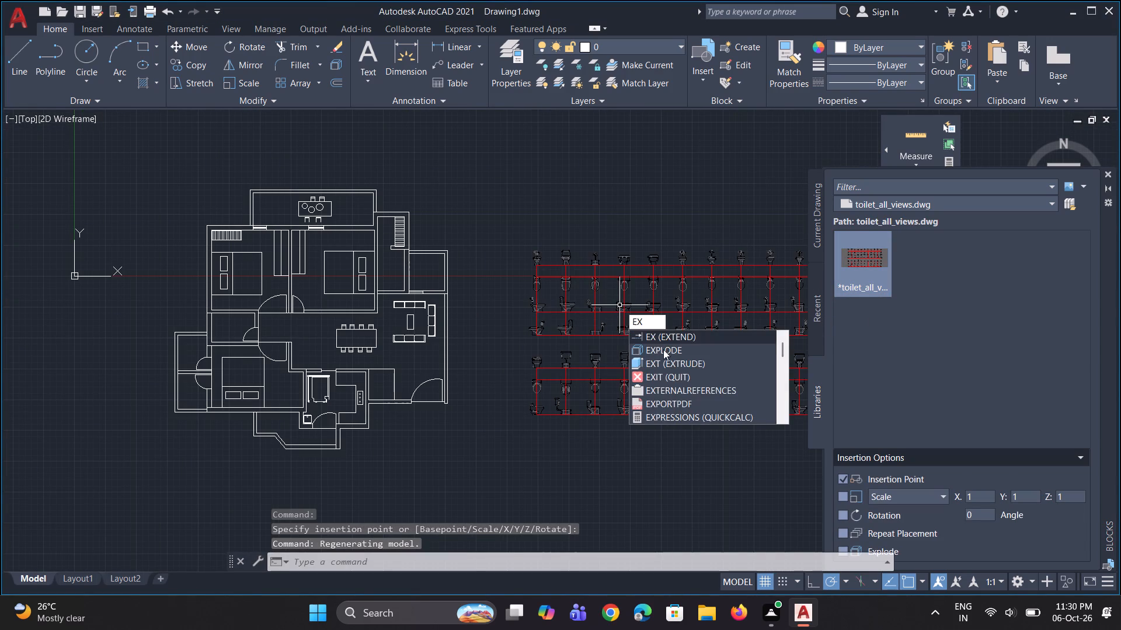
pyautogui.click(663, 349)
pyautogui.click(568, 269)
pyautogui.scroll(-2, 515, 320)
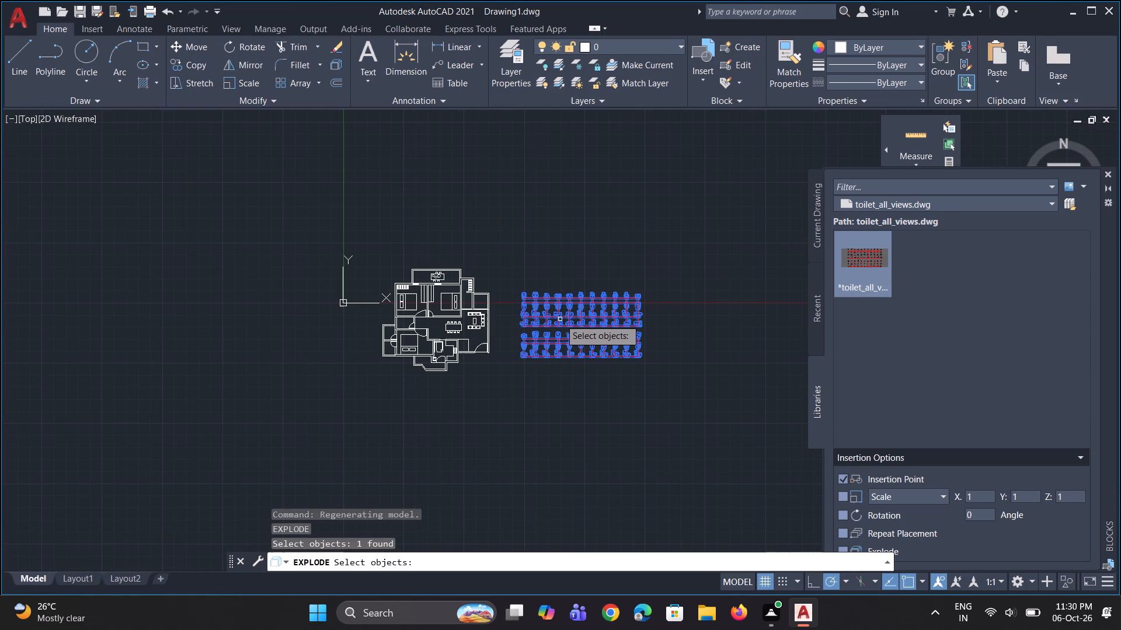
pyautogui.press('Return')
# Move the fourth top-view toilet of the sheet's upper set to the empty area south-east of the floor plan.
pyautogui.scroll(3, 563, 321)
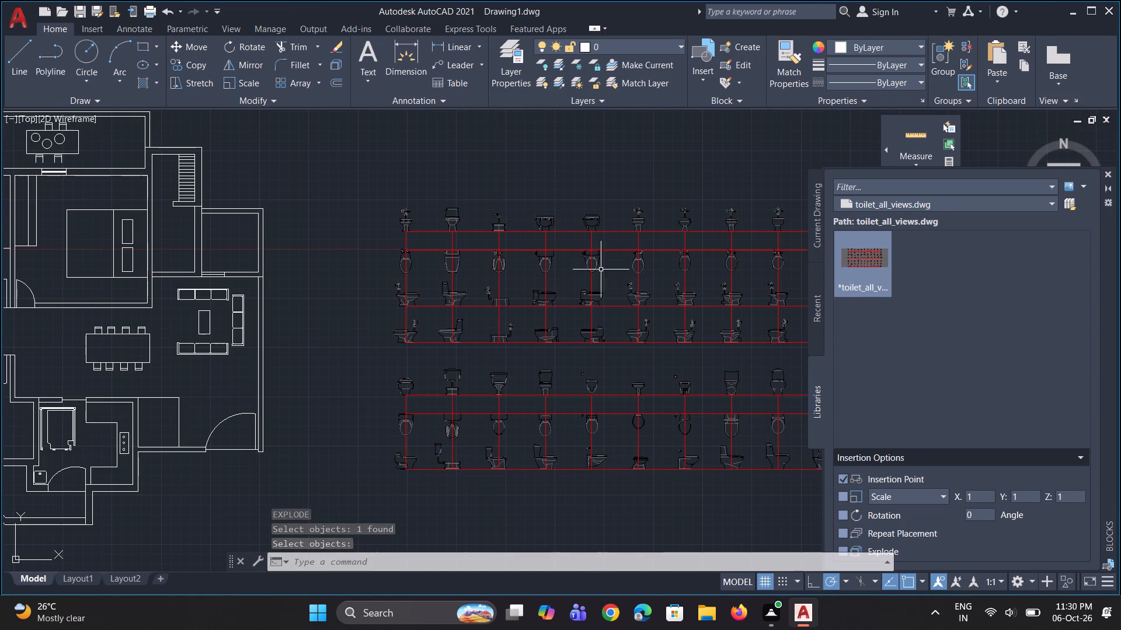
pyautogui.scroll(2, 628, 284)
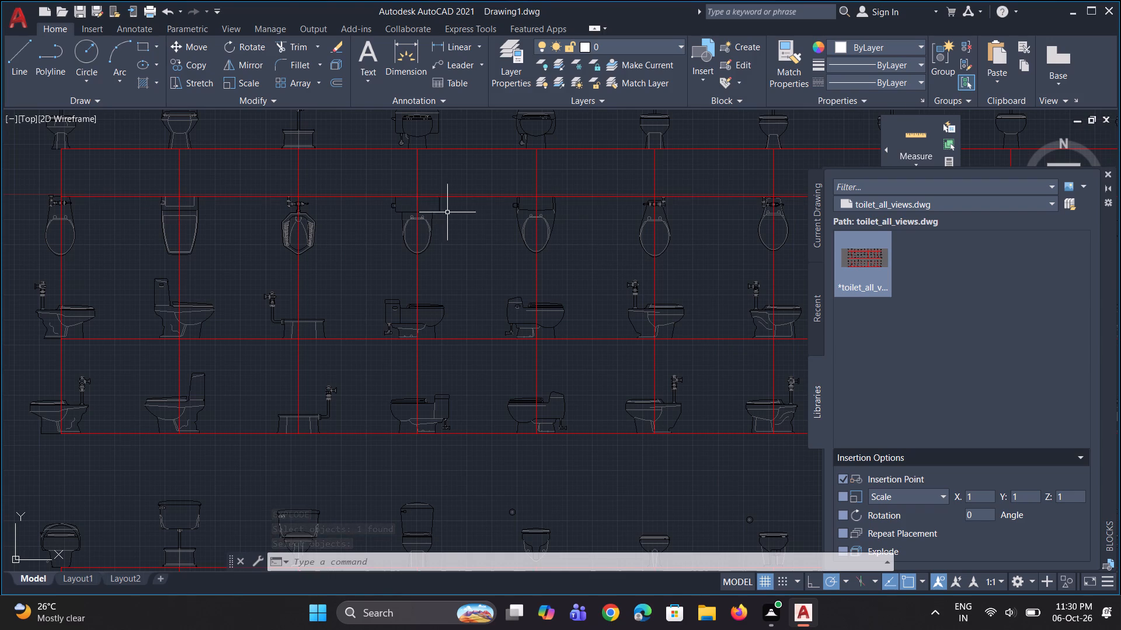
pyautogui.click(383, 184)
pyautogui.click(446, 258)
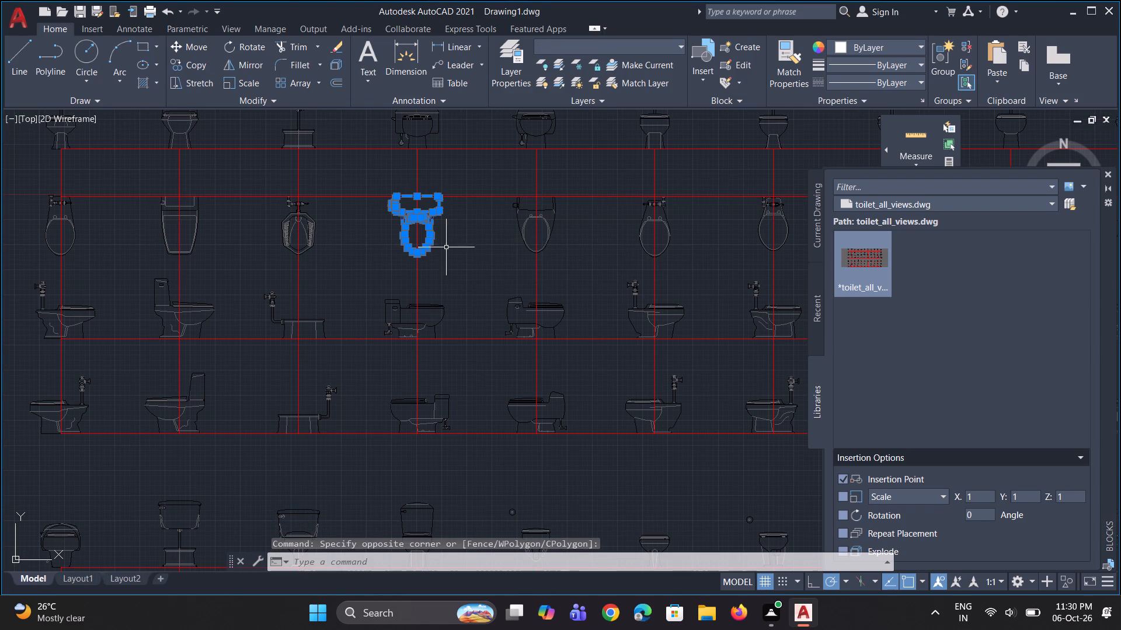
pyautogui.write('m')
pyautogui.press('space')
pyautogui.click(434, 229)
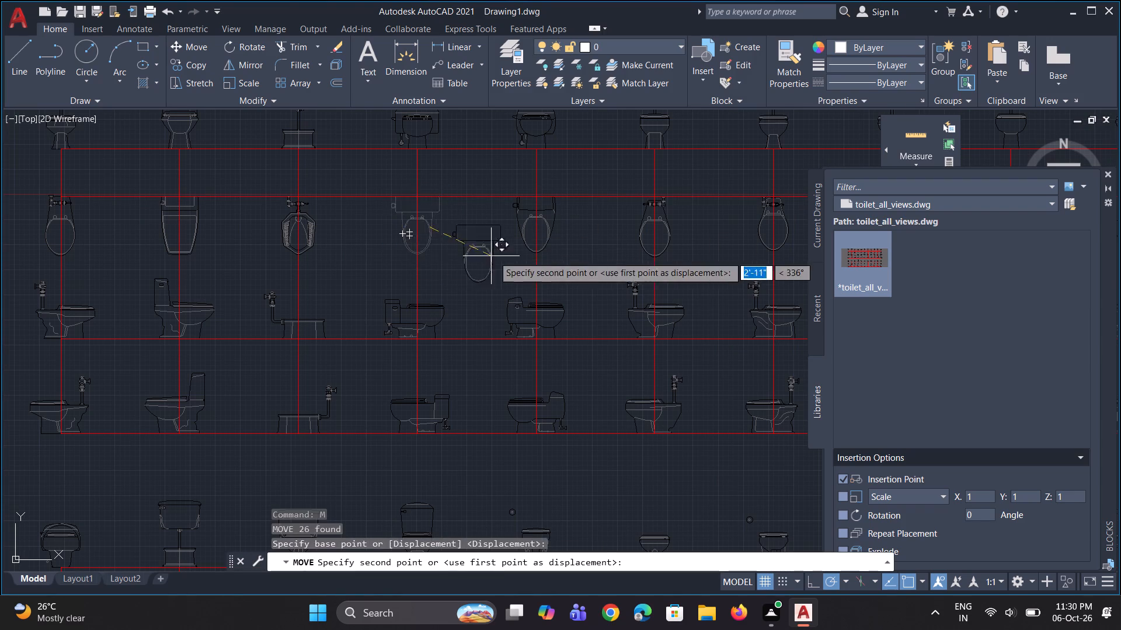
pyautogui.scroll(-4, 494, 256)
pyautogui.scroll(1, 386, 380)
pyautogui.click(381, 344)
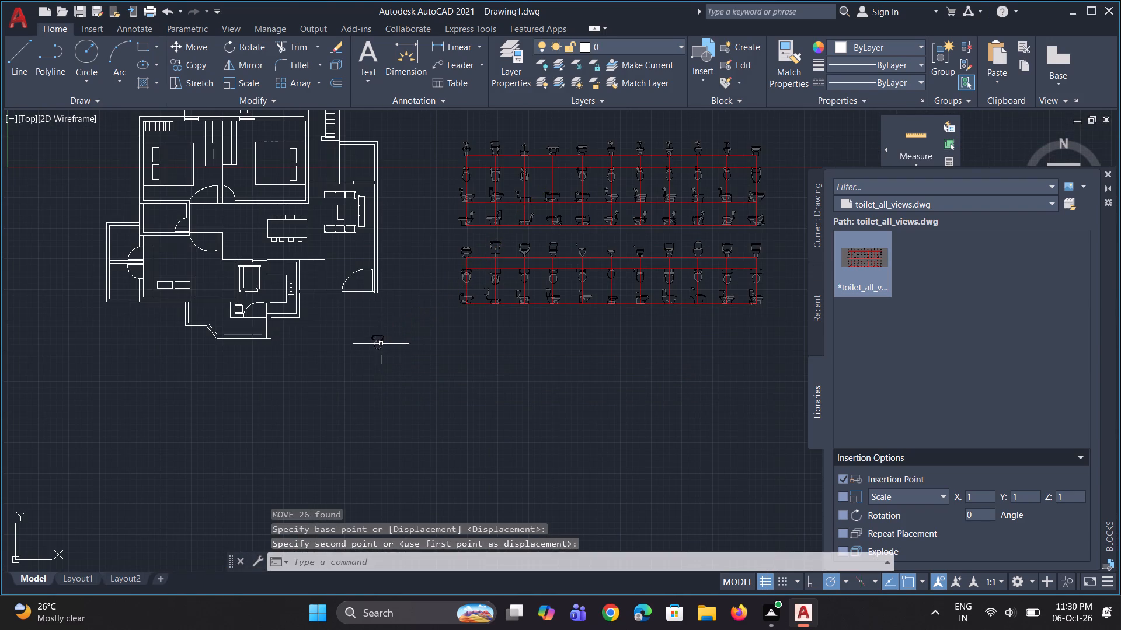
# Group all the objects of the separated top-view toilet into one object.
pyautogui.scroll(3, 363, 350)
pyautogui.moveTo(386, 247); pyautogui.dragTo(386, 266)
pyautogui.click(468, 379)
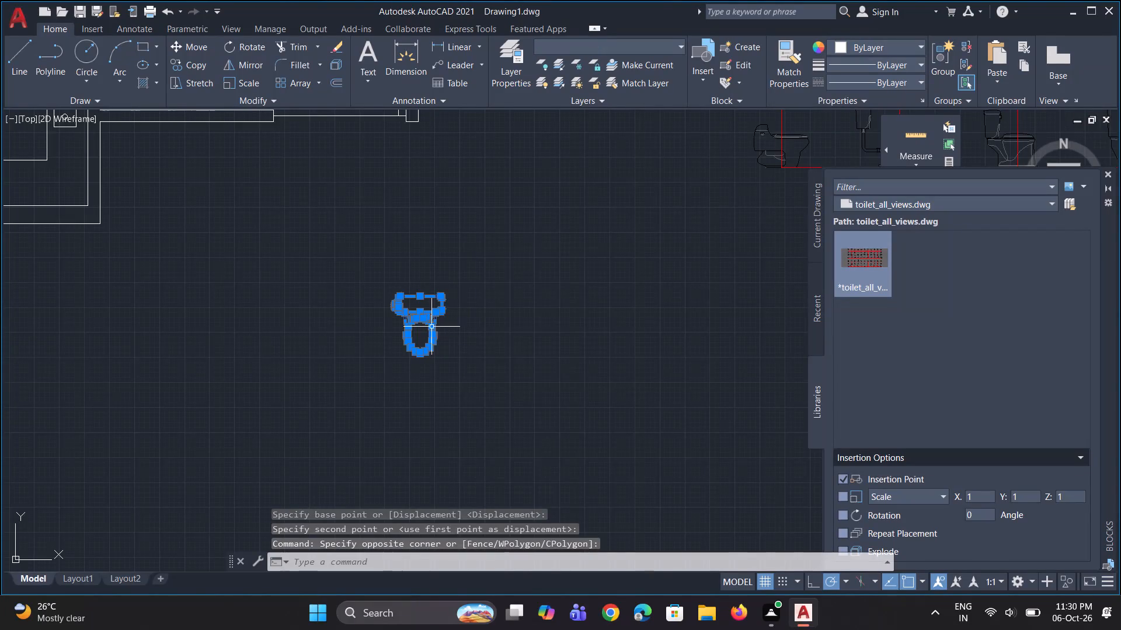
pyautogui.rightClick(430, 327)
pyautogui.click(477, 437)
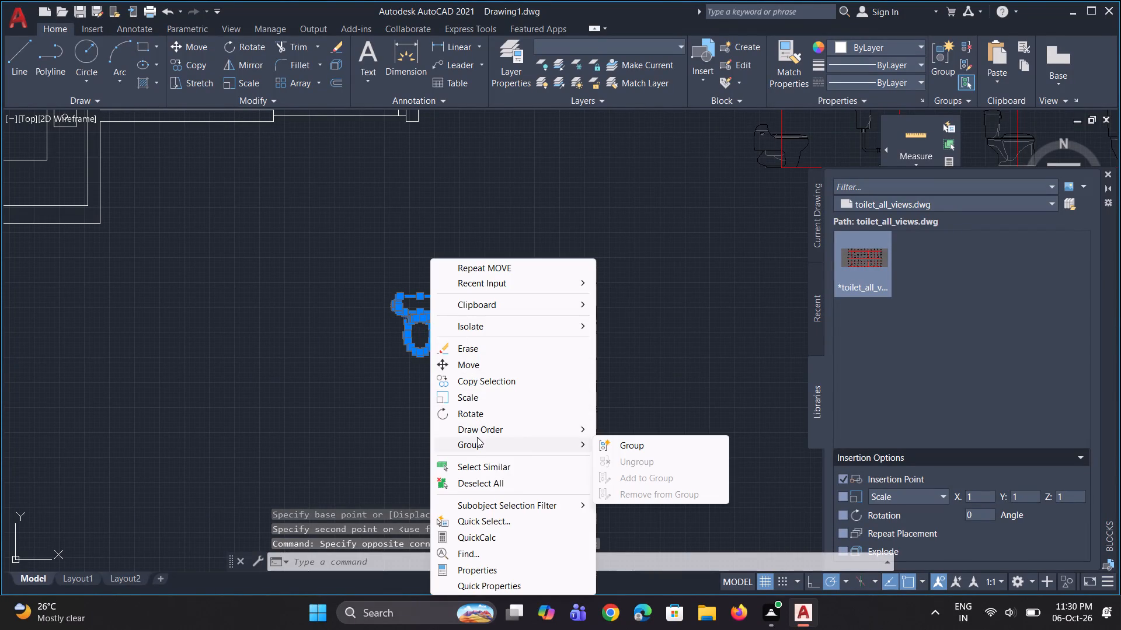
pyautogui.click(631, 451)
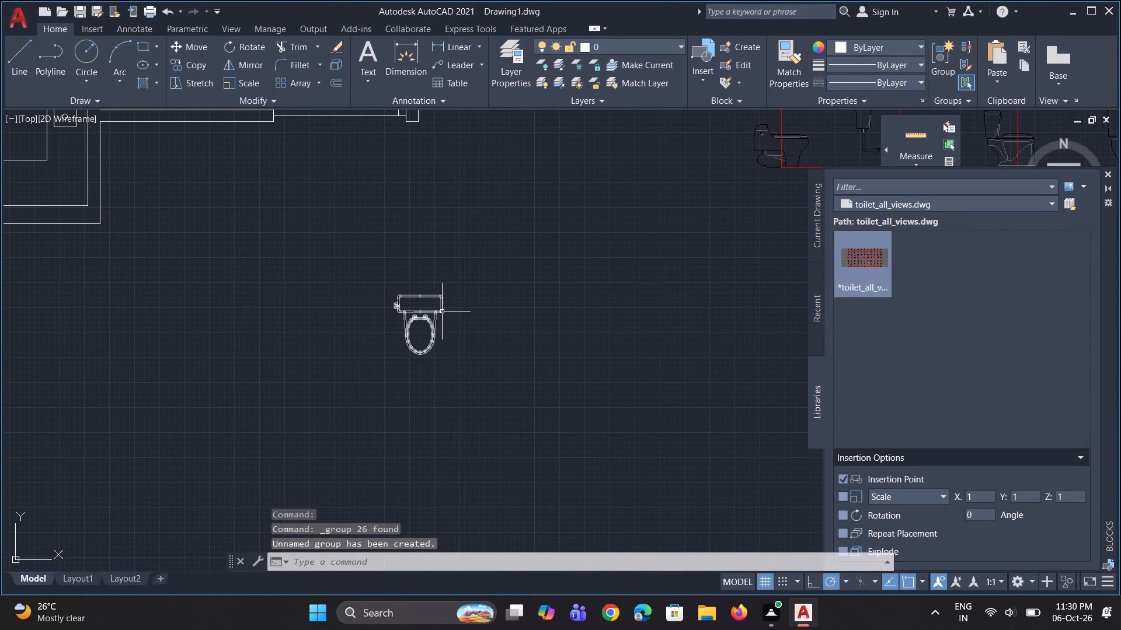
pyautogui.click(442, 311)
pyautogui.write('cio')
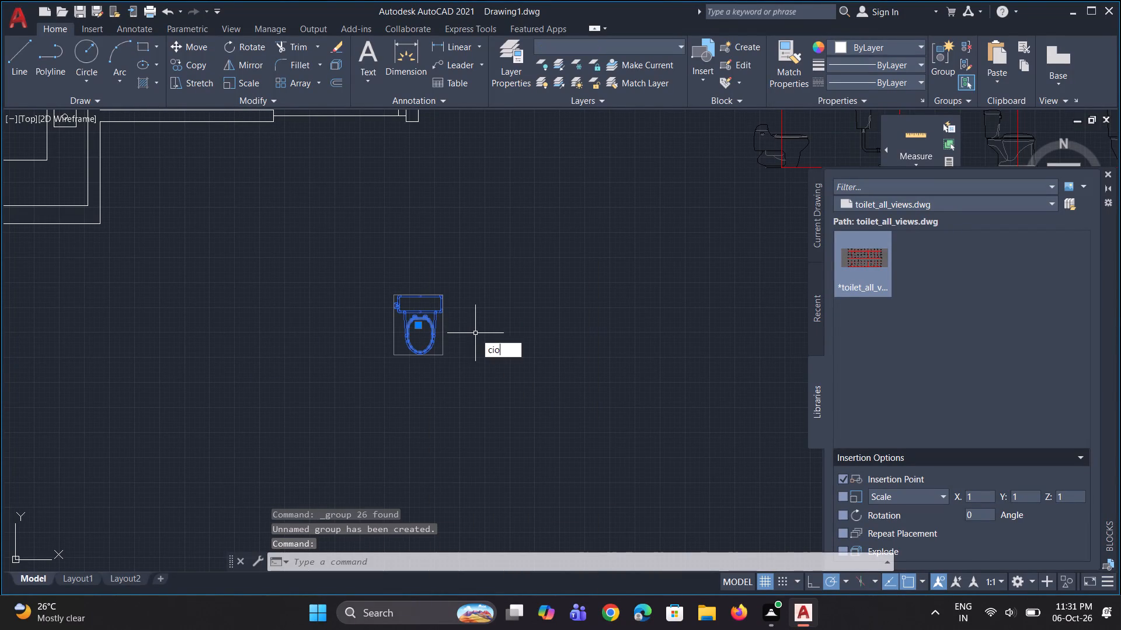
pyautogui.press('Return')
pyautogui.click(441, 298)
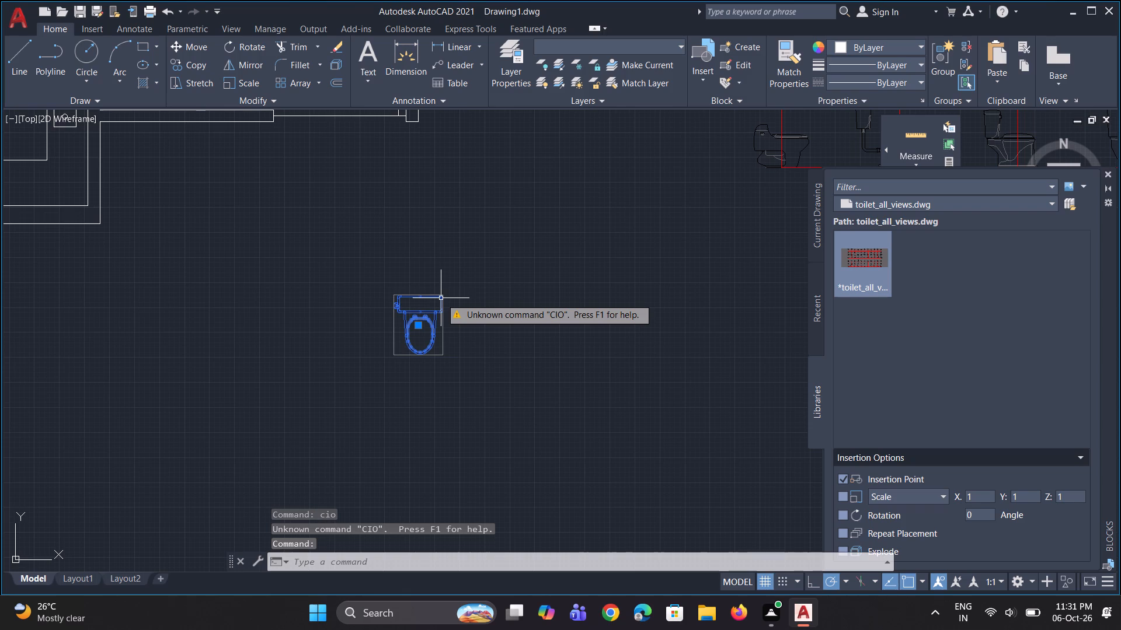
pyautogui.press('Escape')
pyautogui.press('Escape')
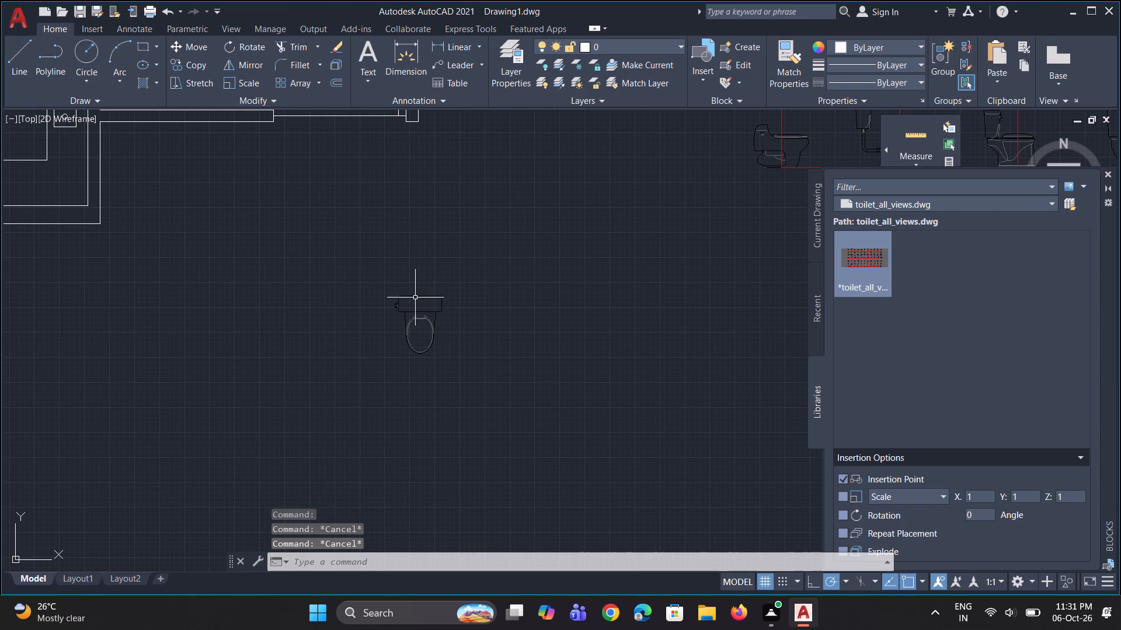
# Copy the grouped toilet by its tank's north-east corner to the north wall of the small room below the north-west bedroom.
pyautogui.click(415, 297)
pyautogui.write('co')
pyautogui.press('Return')
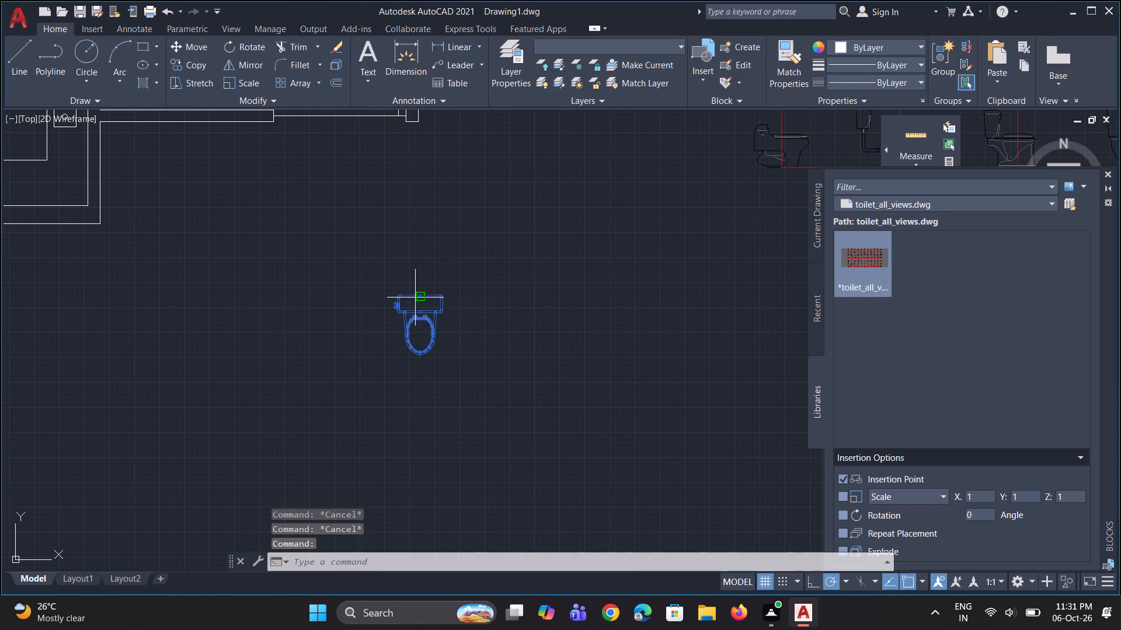
pyautogui.click(443, 295)
pyautogui.scroll(-2, 475, 336)
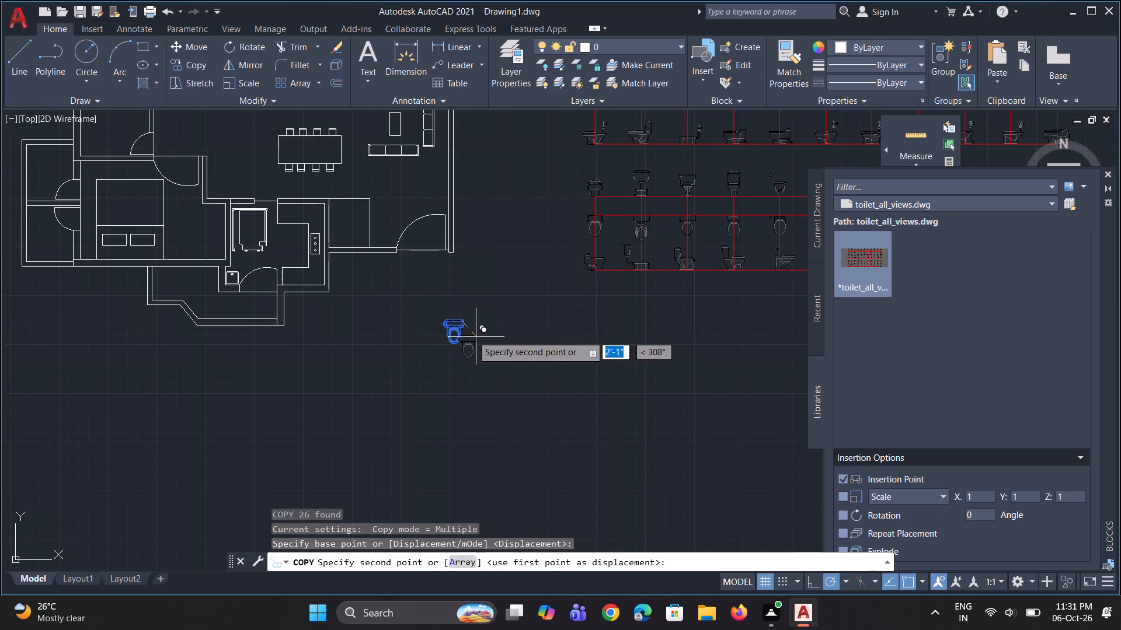
pyautogui.scroll(-3, 466, 335)
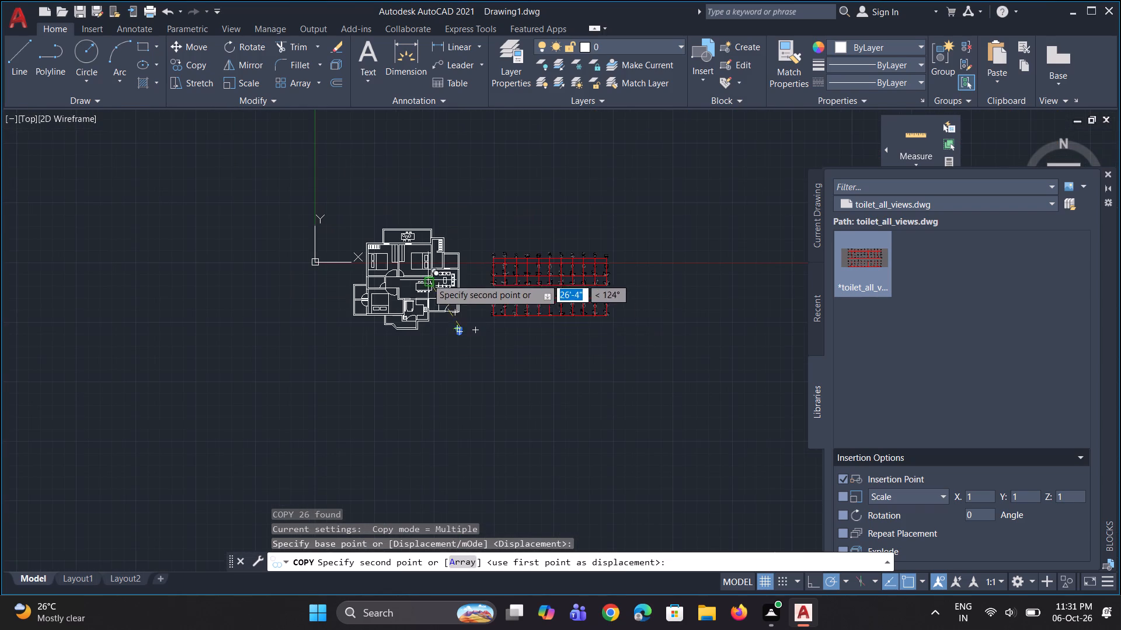
pyautogui.scroll(3, 406, 268)
pyautogui.scroll(2, 253, 300)
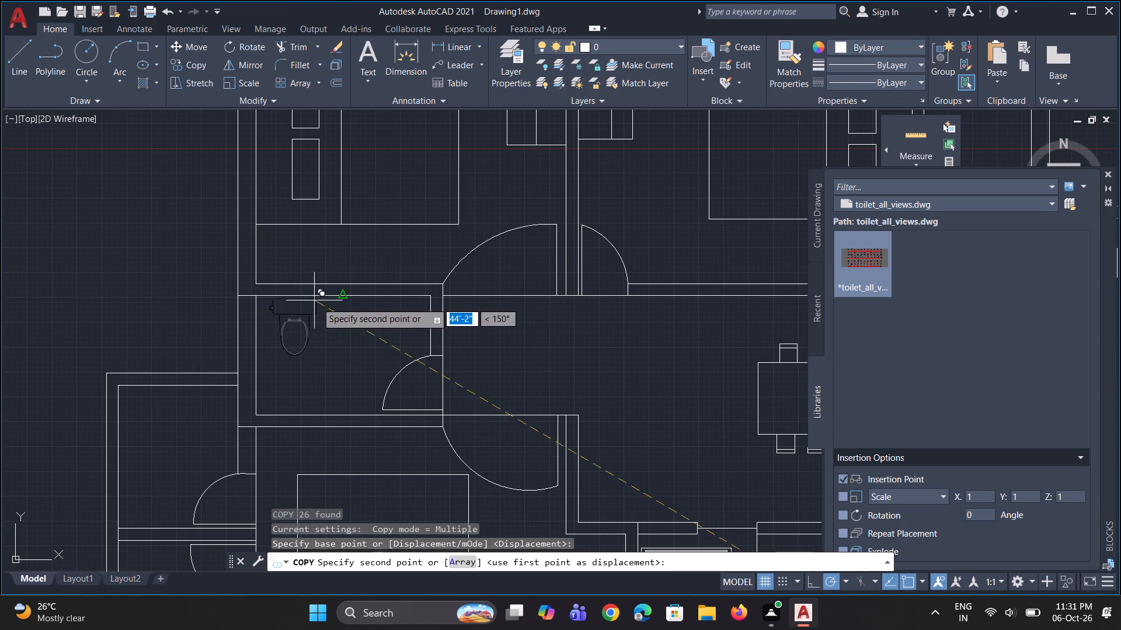
pyautogui.click(344, 298)
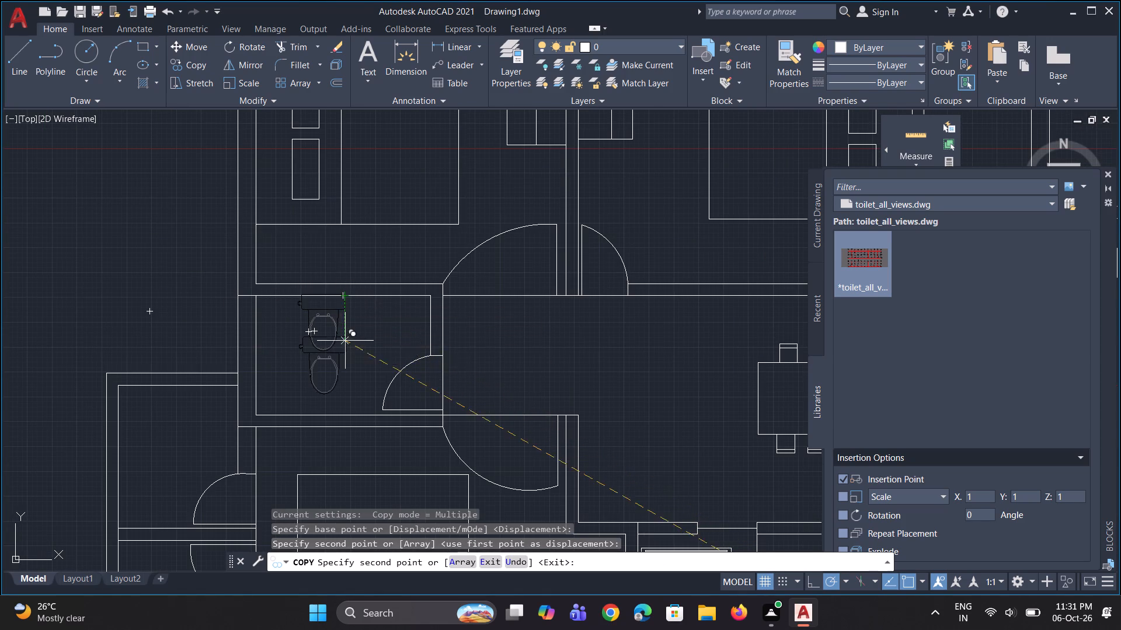
# Place another copy of the toilet in the narrow stair room, south of the vertical stair, and end copying.
pyautogui.scroll(-2, 358, 331)
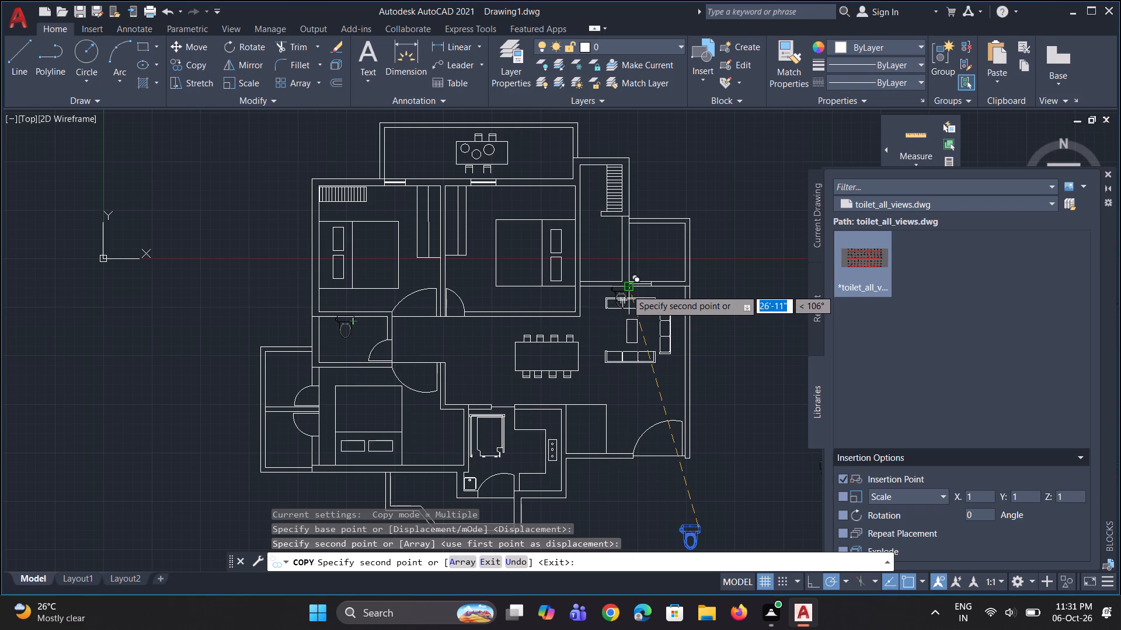
pyautogui.scroll(1, 625, 289)
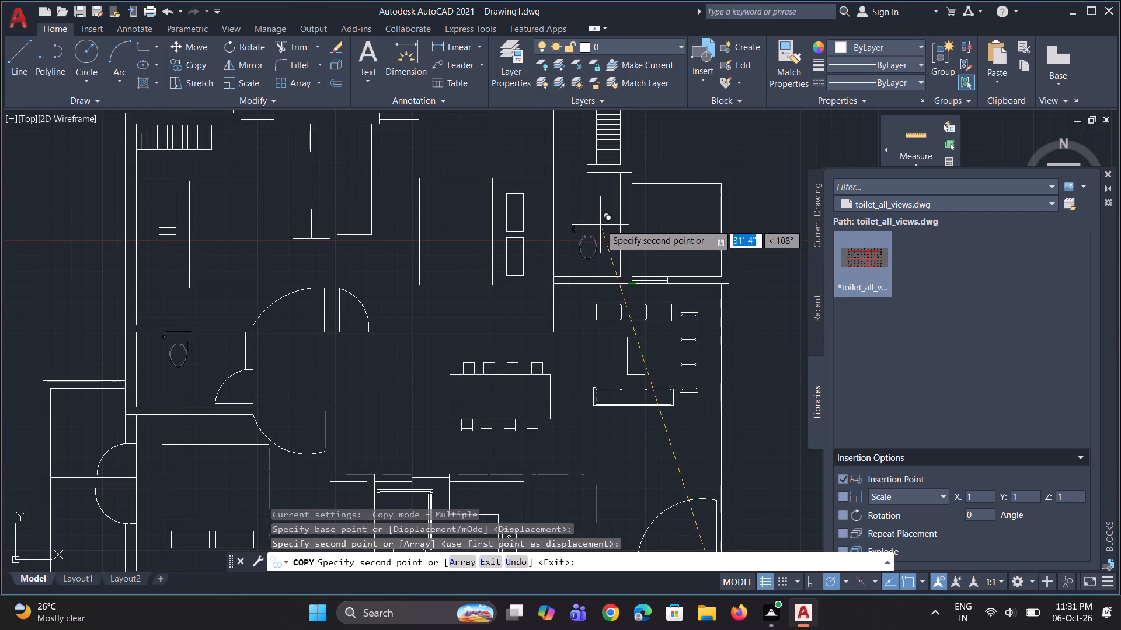
pyautogui.click(600, 221)
pyautogui.scroll(1, 587, 260)
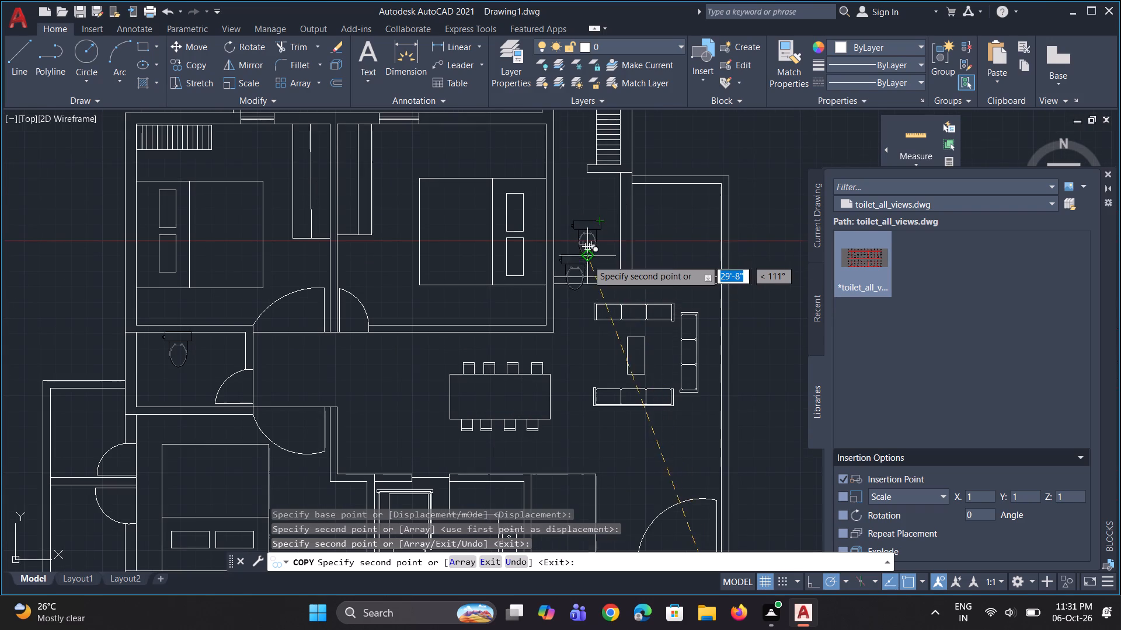
pyautogui.scroll(1, 587, 260)
pyautogui.press('Escape')
# Change the colour of the toilet in the narrow stair room to yellow 247,242,129.
pyautogui.click(591, 242)
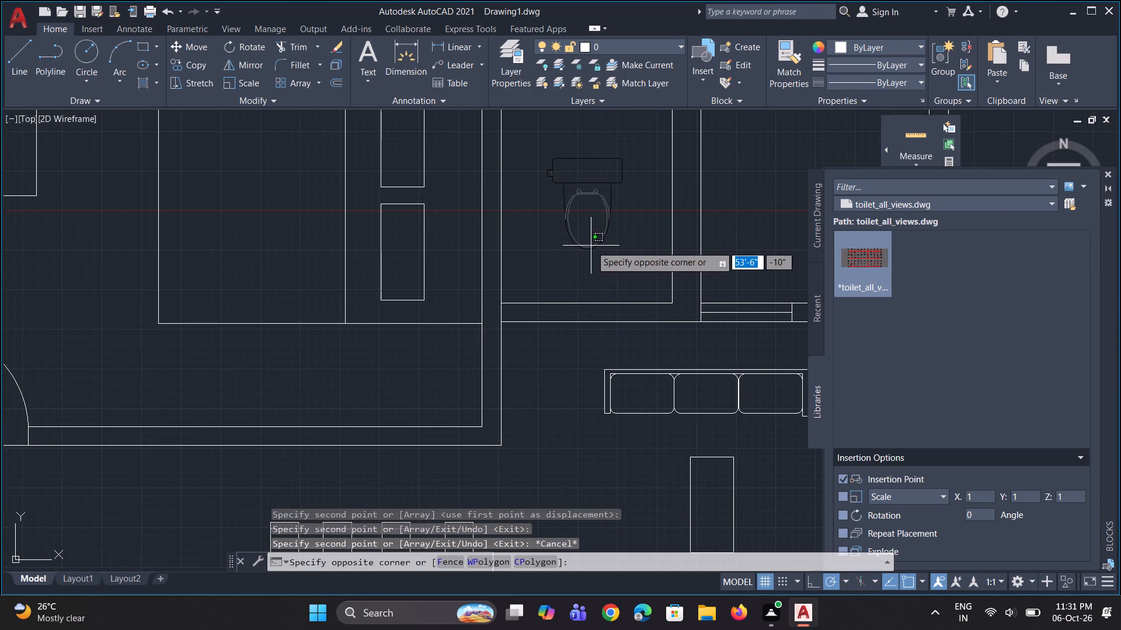
pyautogui.click(590, 251)
pyautogui.click(844, 50)
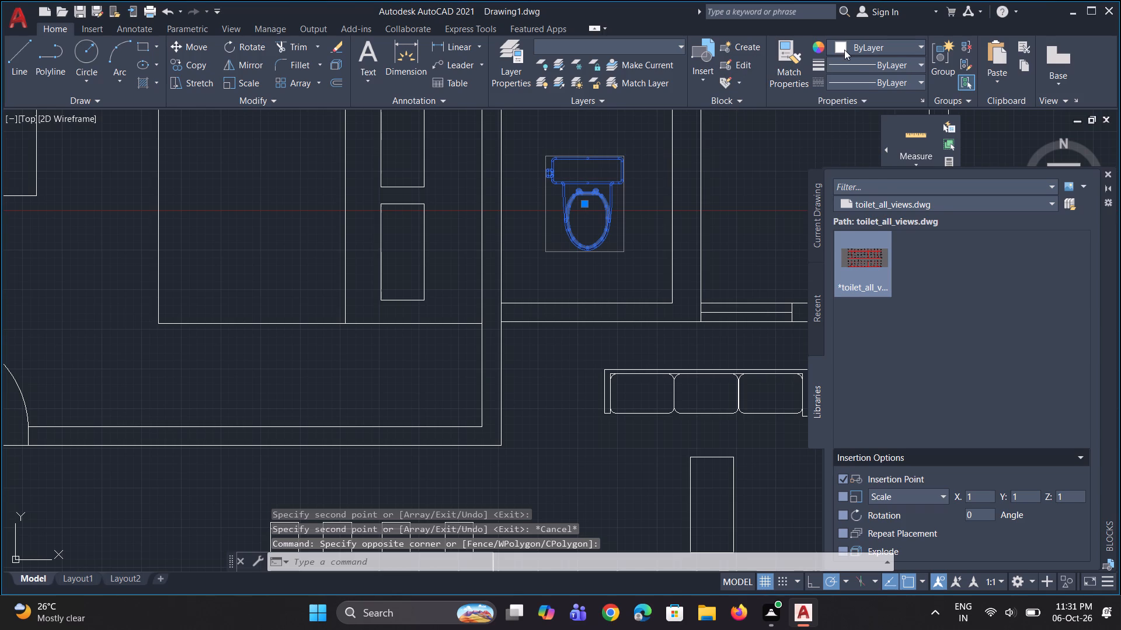
pyautogui.click(855, 154)
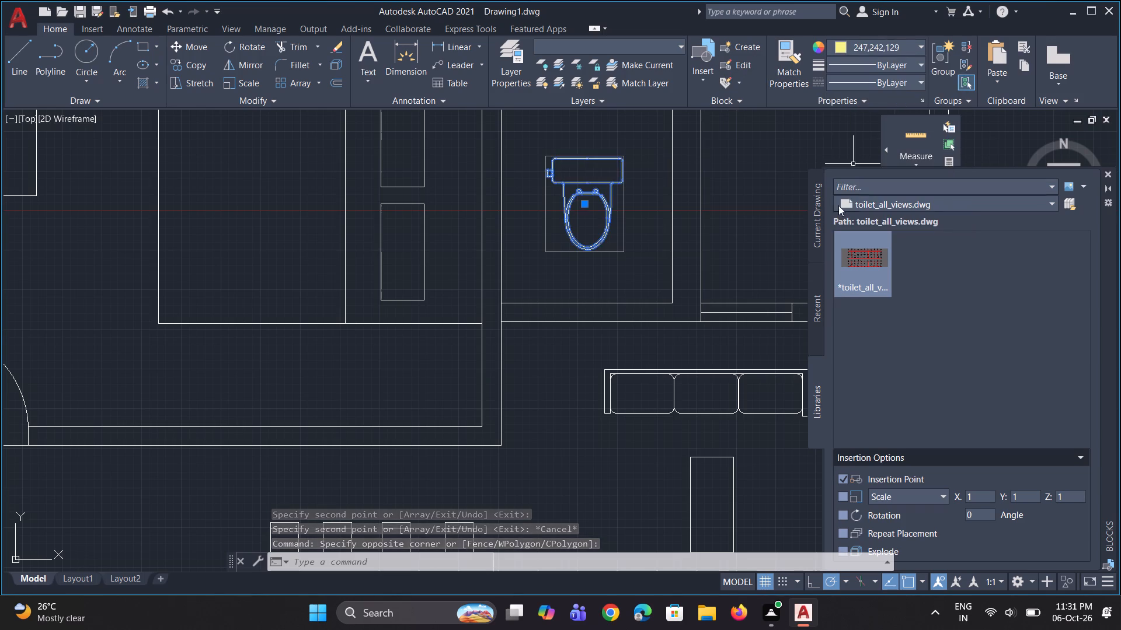
pyautogui.press('Escape')
pyautogui.rightClick(610, 206)
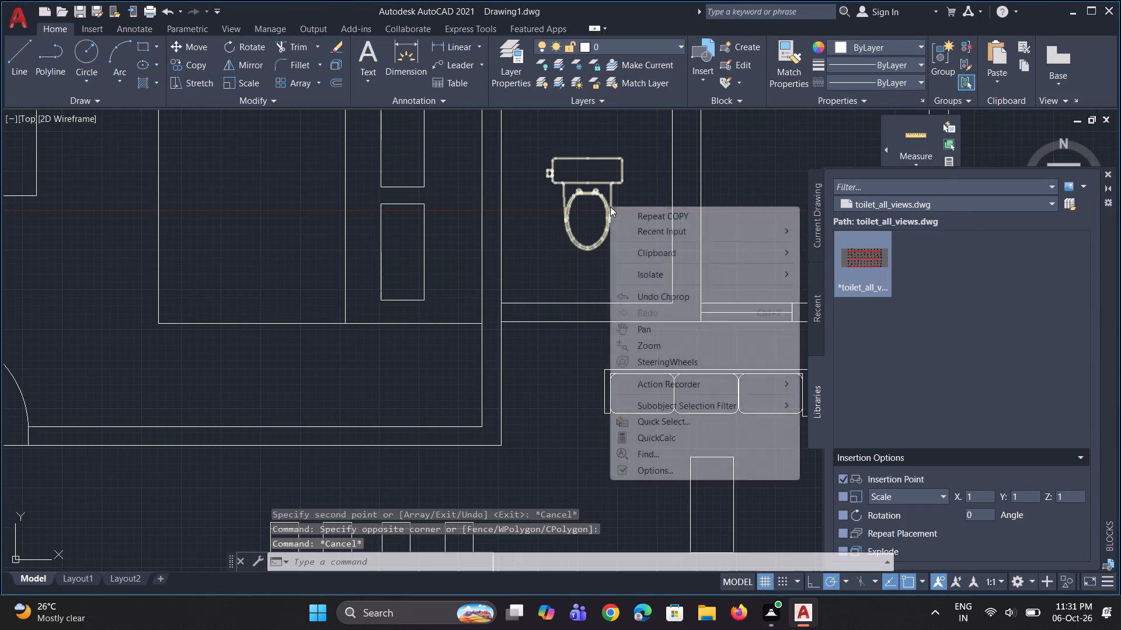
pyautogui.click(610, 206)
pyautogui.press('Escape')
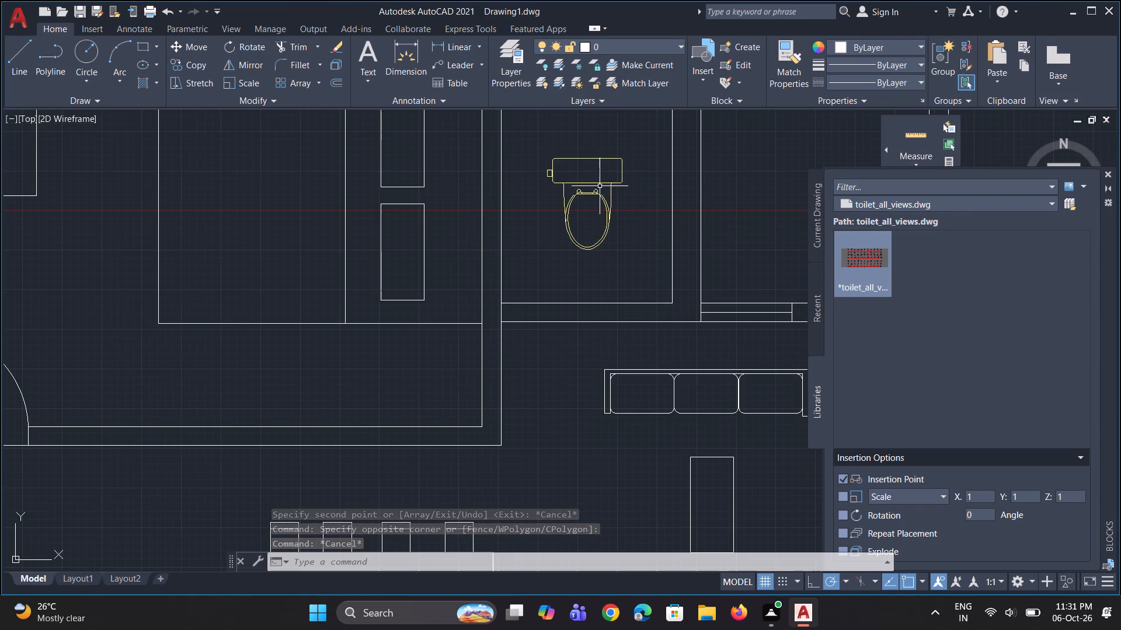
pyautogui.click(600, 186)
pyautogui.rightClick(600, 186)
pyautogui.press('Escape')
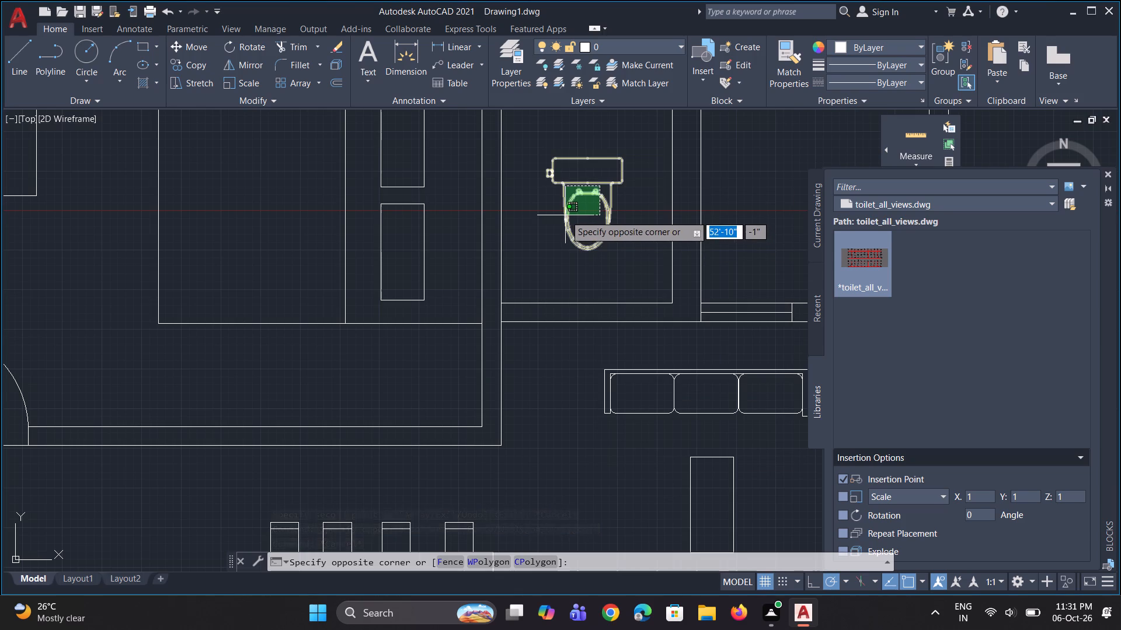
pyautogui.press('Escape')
# Rotate the yellow toilet in the narrow stair room 270° about its tank's north-east corner, so the tank faces east.
pyautogui.click(567, 226)
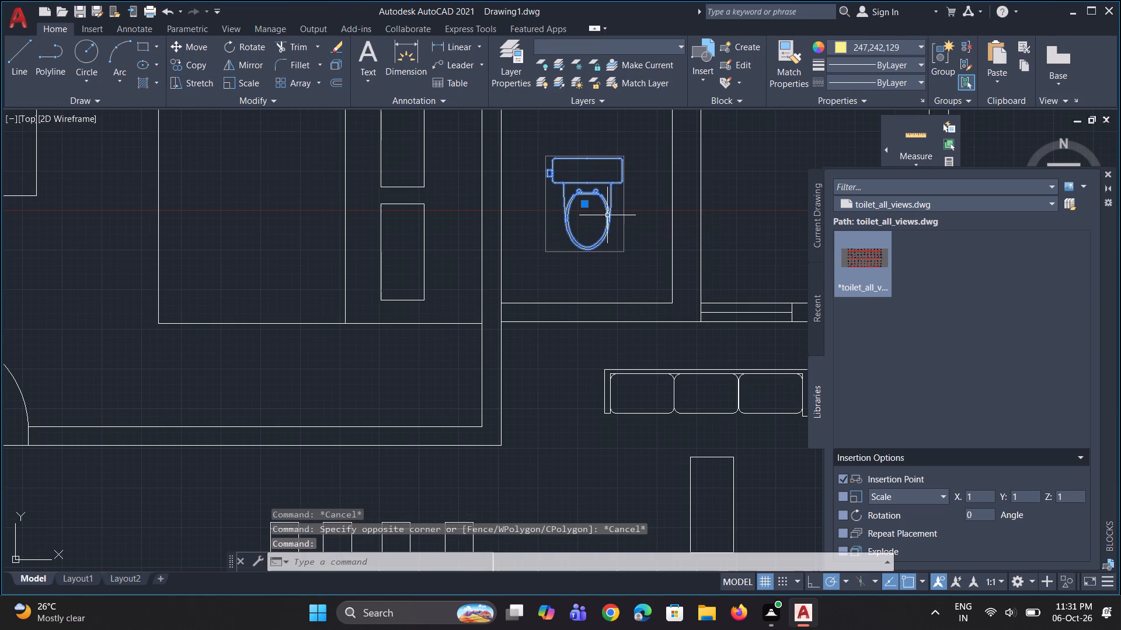
pyautogui.rightClick(608, 213)
pyautogui.click(654, 370)
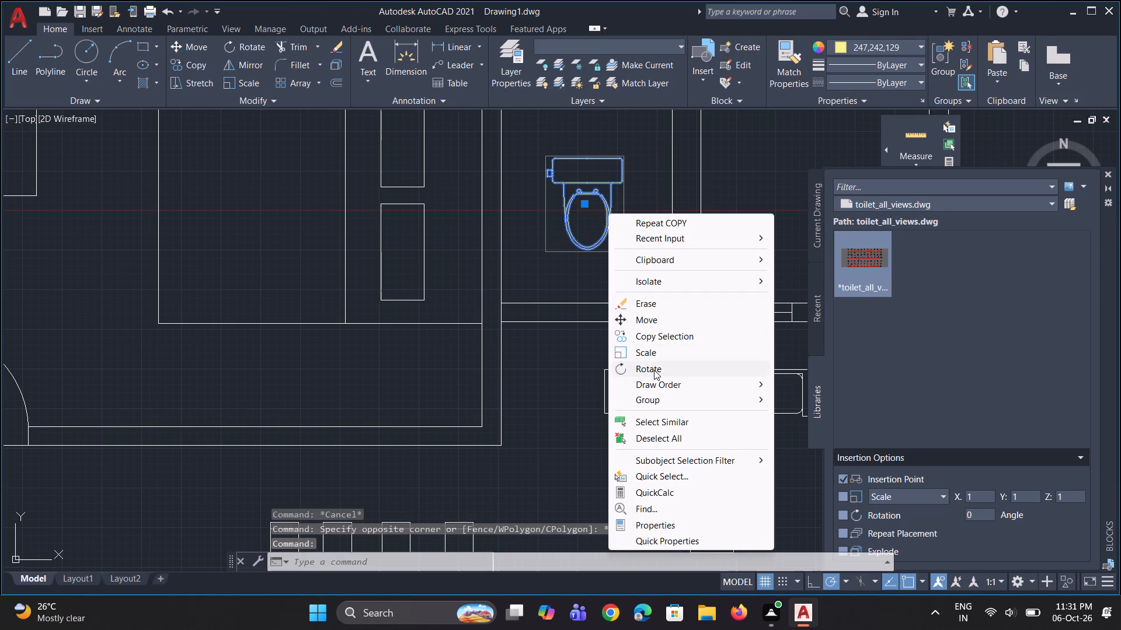
pyautogui.click(622, 157)
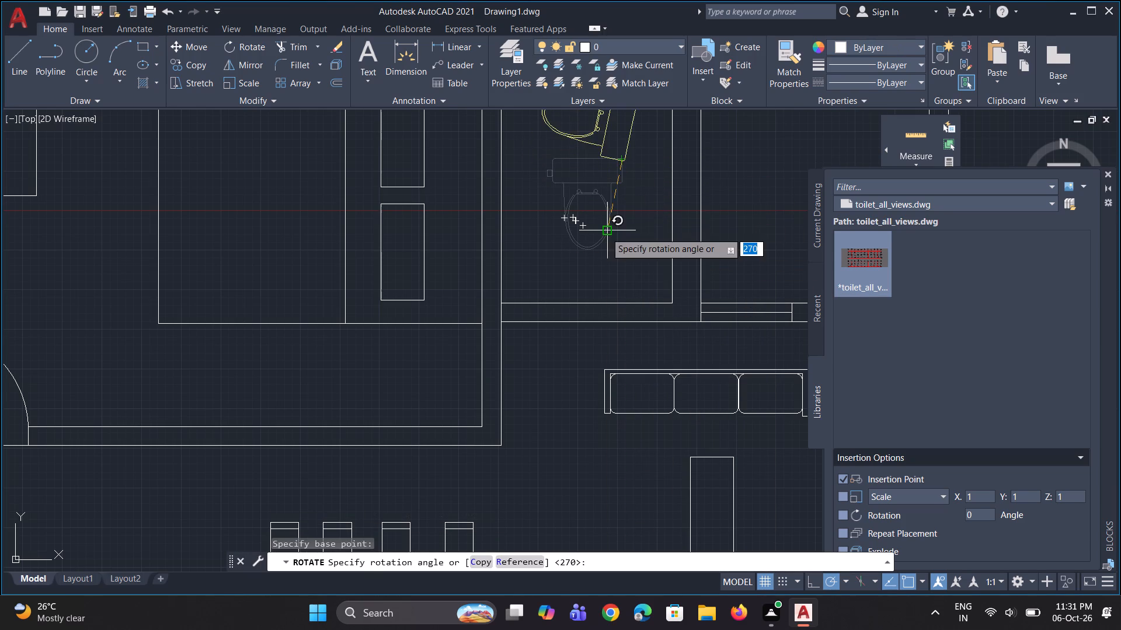
pyautogui.click(621, 232)
# Move the yellow toilet by its tank's south-east corner so the tank sits against the narrow room's east wall.
pyautogui.scroll(-2, 614, 201)
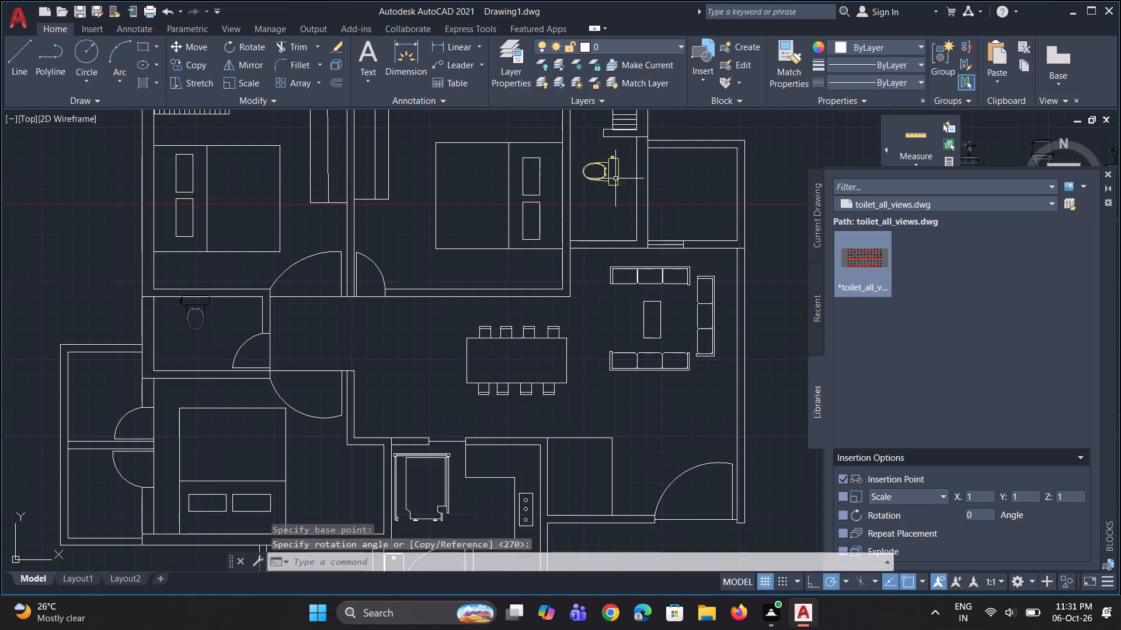
pyautogui.click(617, 183)
pyautogui.write('m')
pyautogui.press('space')
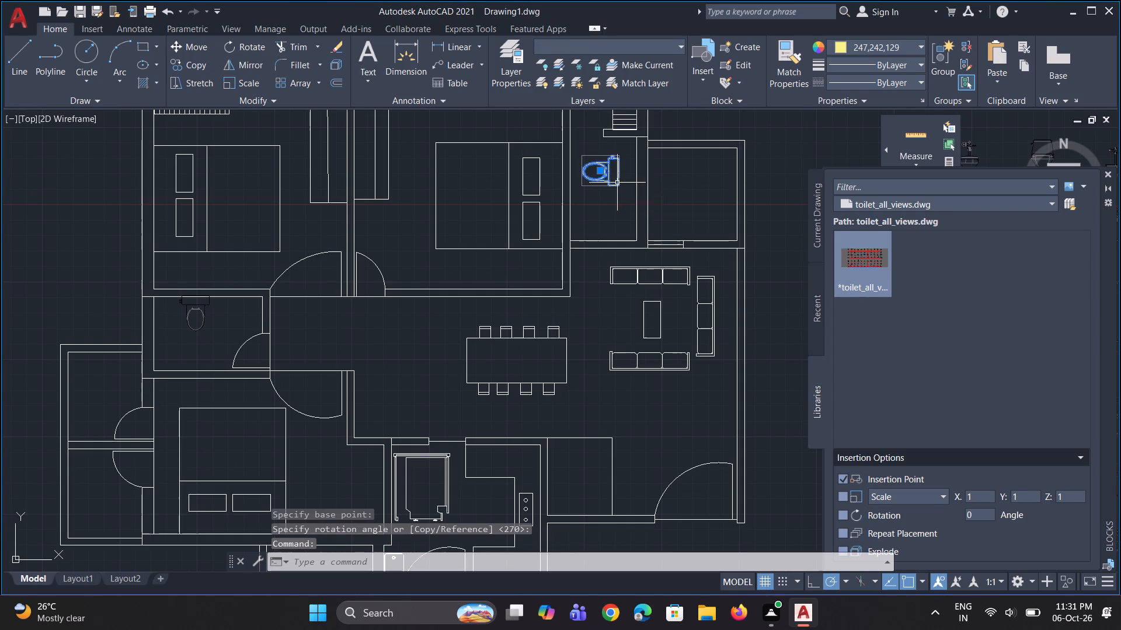
pyautogui.scroll(2, 617, 183)
pyautogui.click(622, 181)
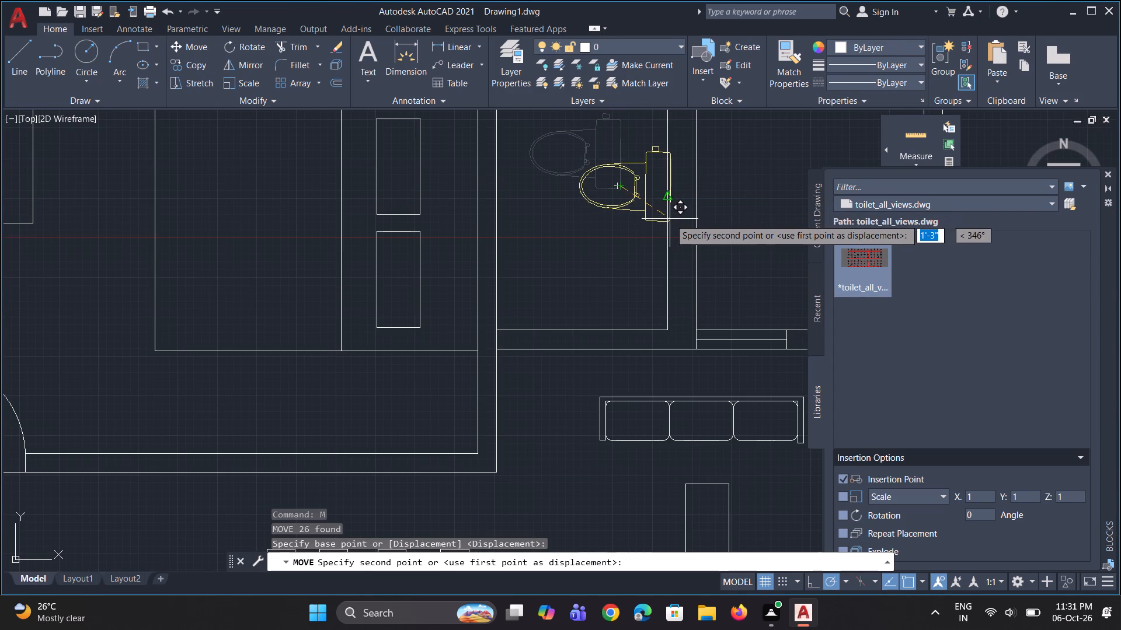
pyautogui.click(665, 218)
pyautogui.scroll(-3, 644, 240)
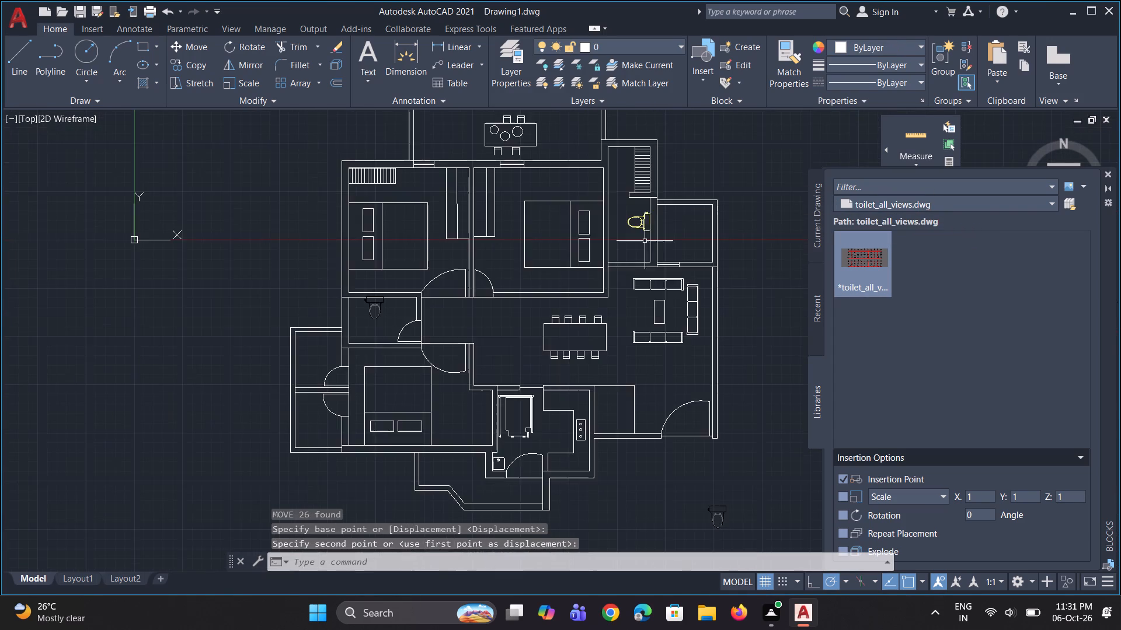
pyautogui.scroll(2, 643, 213)
pyautogui.press('Escape')
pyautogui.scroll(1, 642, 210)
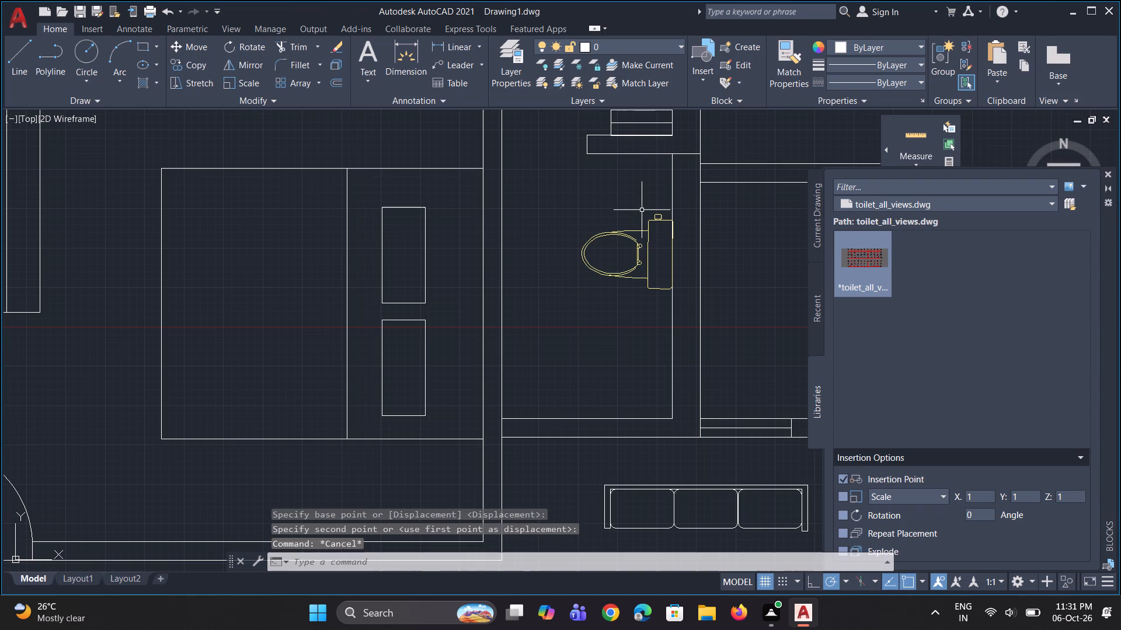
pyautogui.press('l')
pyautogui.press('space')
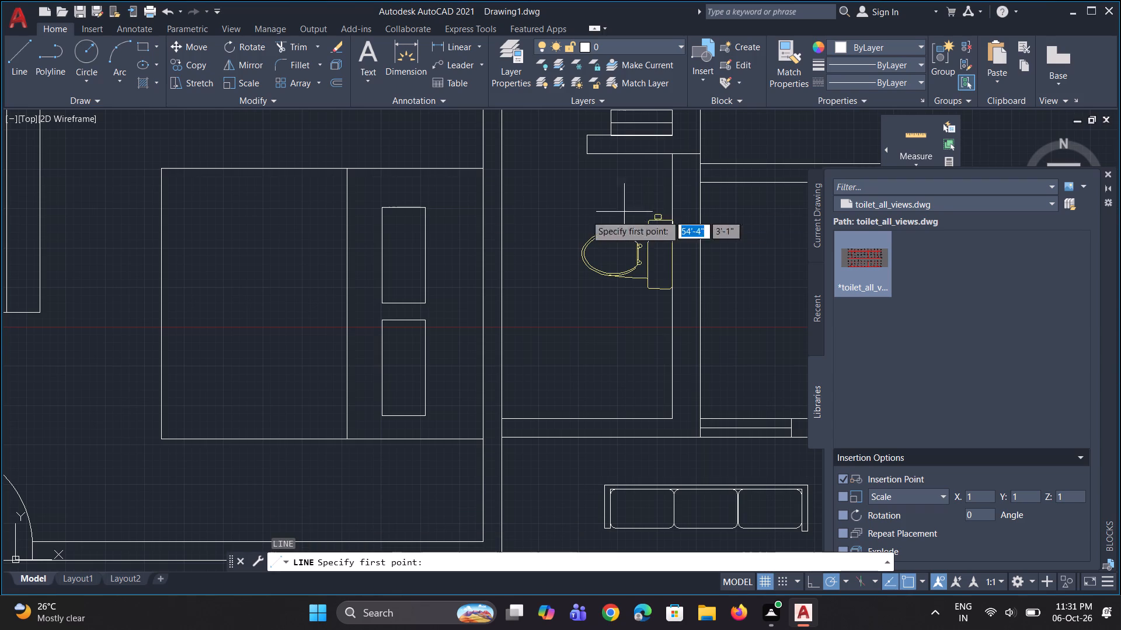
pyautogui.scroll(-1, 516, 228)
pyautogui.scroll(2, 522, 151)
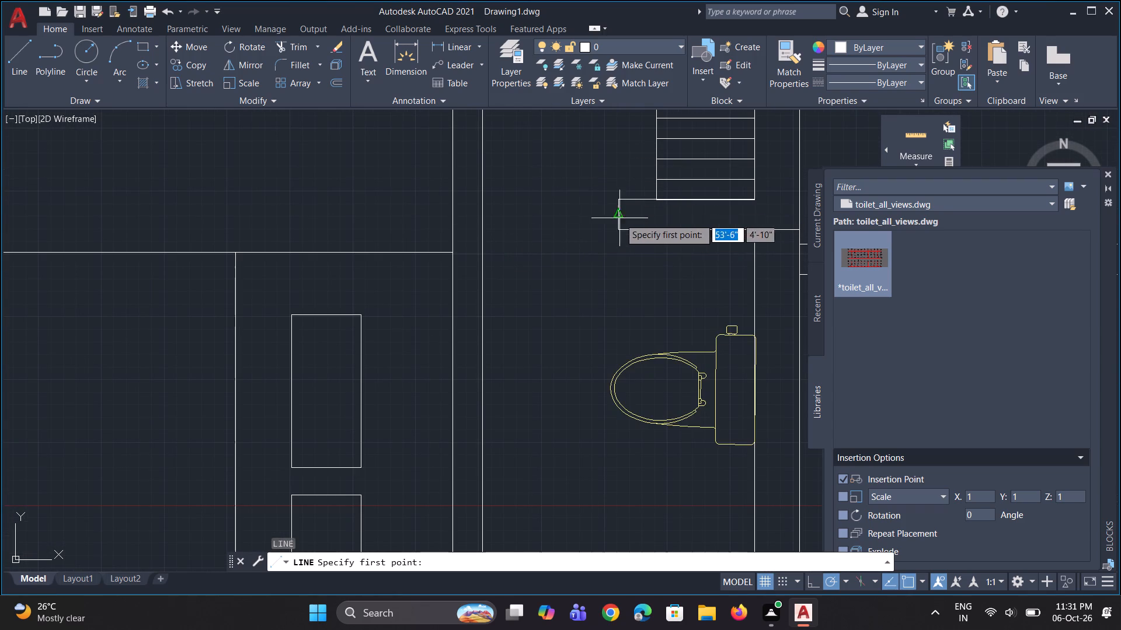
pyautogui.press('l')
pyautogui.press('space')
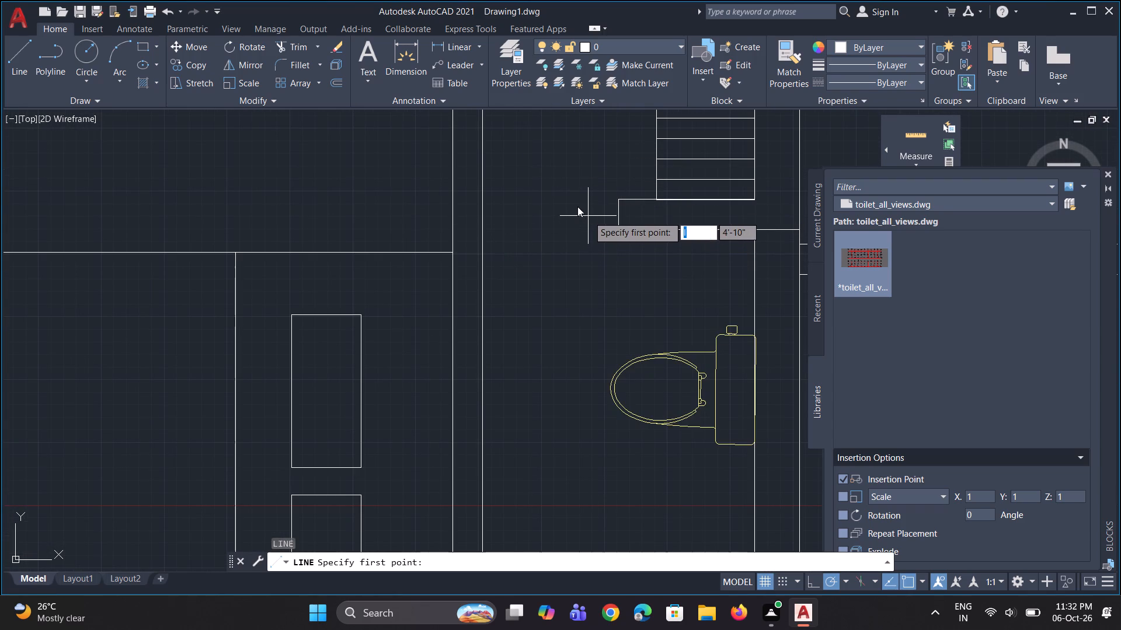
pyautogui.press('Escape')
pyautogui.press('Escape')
# Draw a door leaf with lines from the narrow room's west wall, level with the opposite wall stub, about 3" out and 2' south.
pyautogui.press('l')
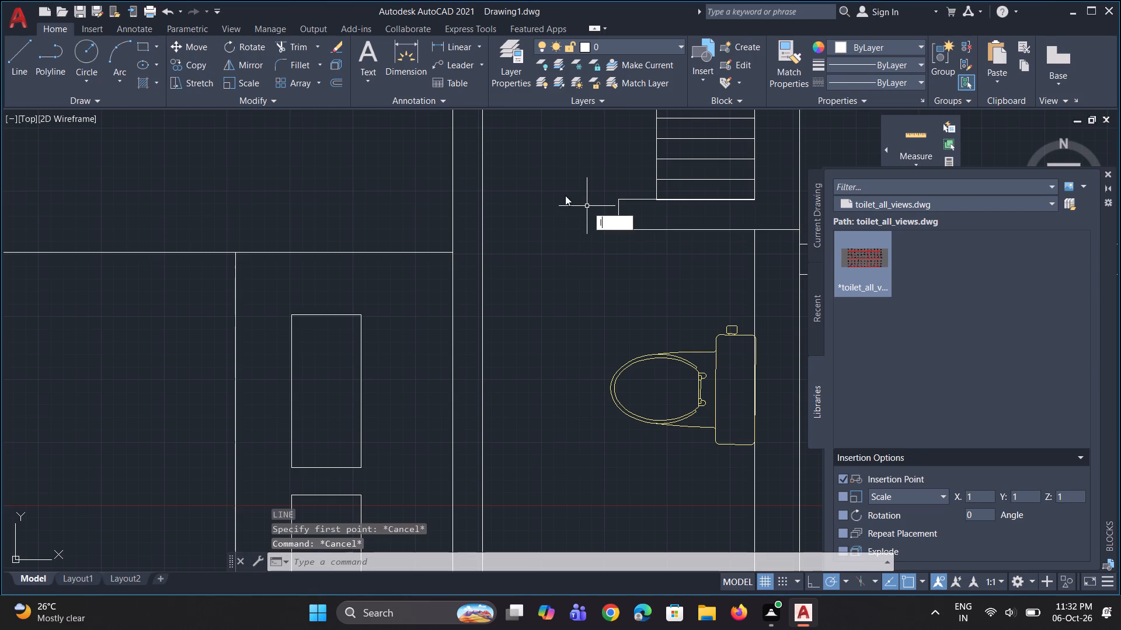
pyautogui.press('space')
pyautogui.scroll(-1, 589, 204)
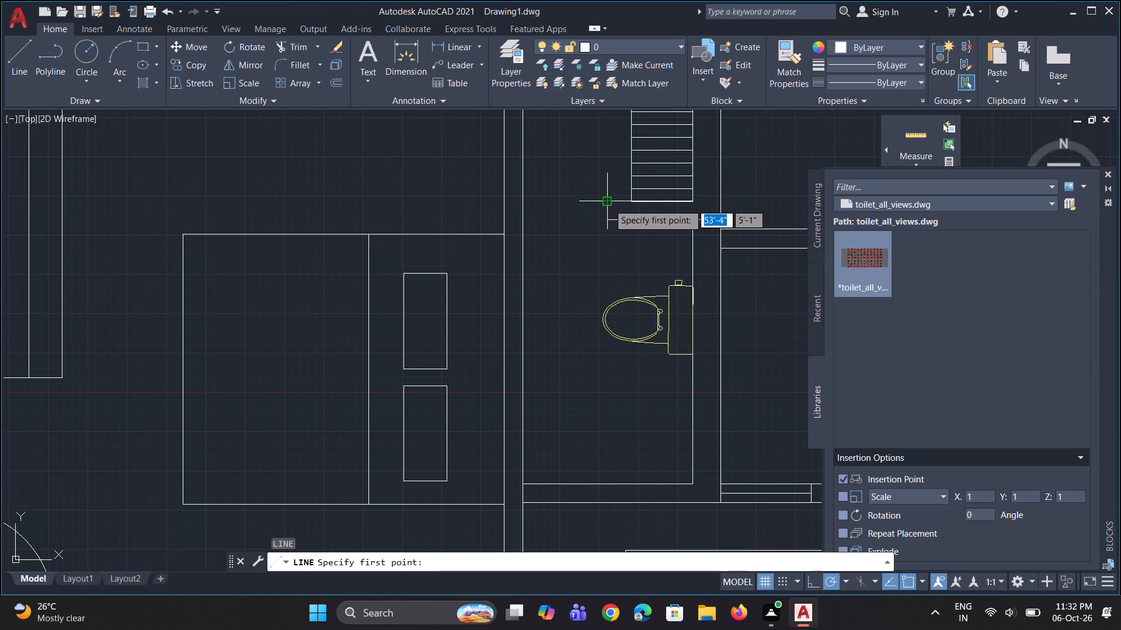
pyautogui.click(523, 204)
pyautogui.click(531, 204)
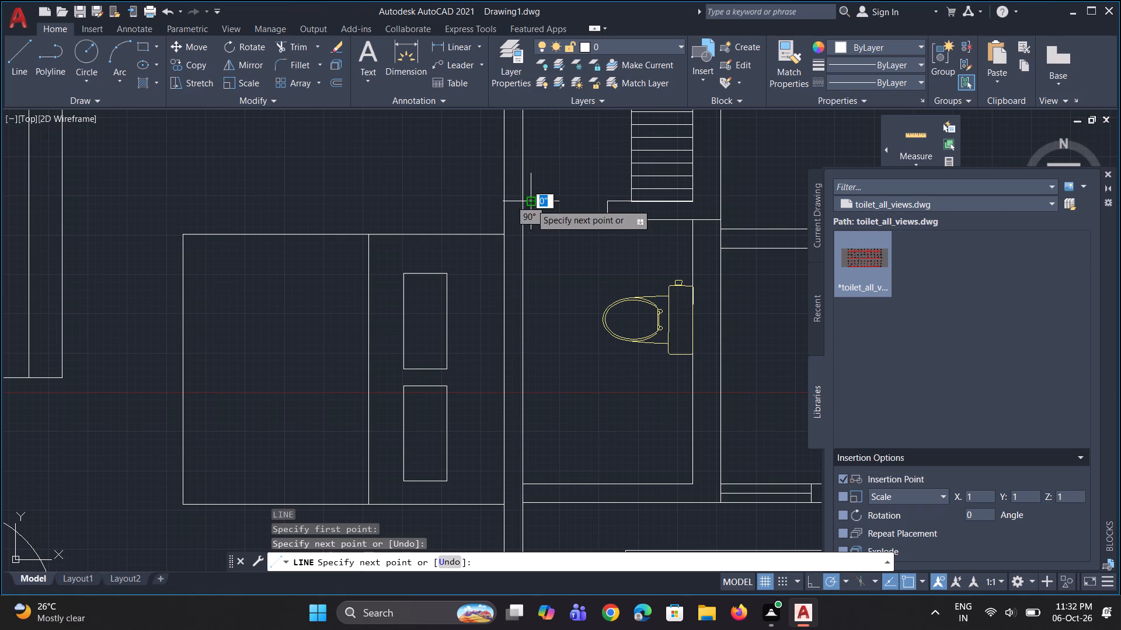
pyautogui.click(528, 271)
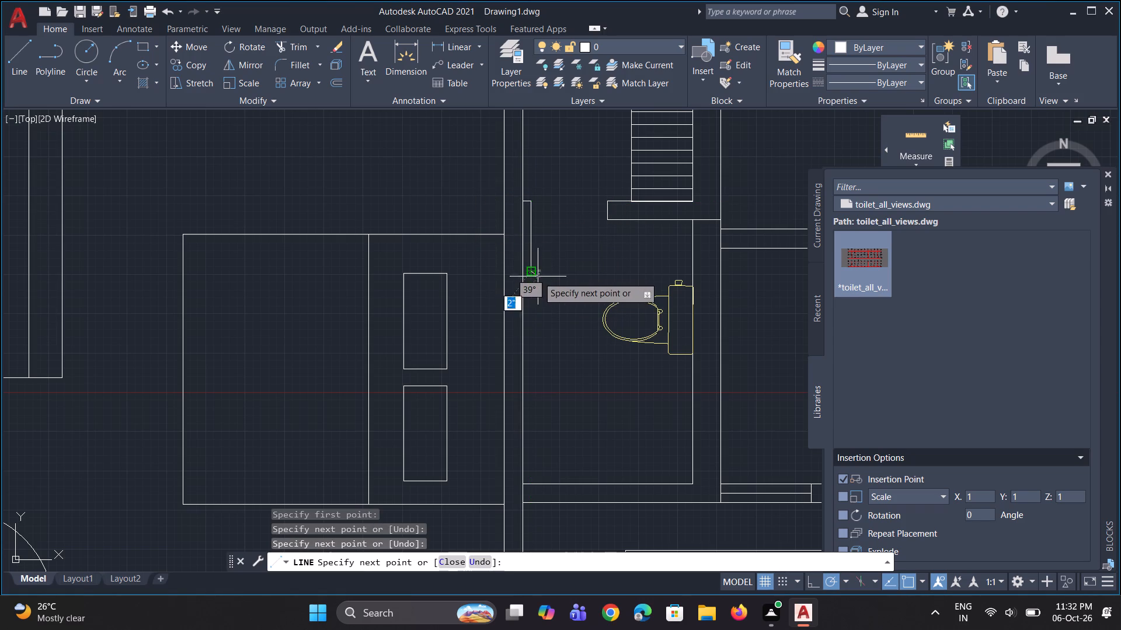
pyautogui.scroll(1, 543, 277)
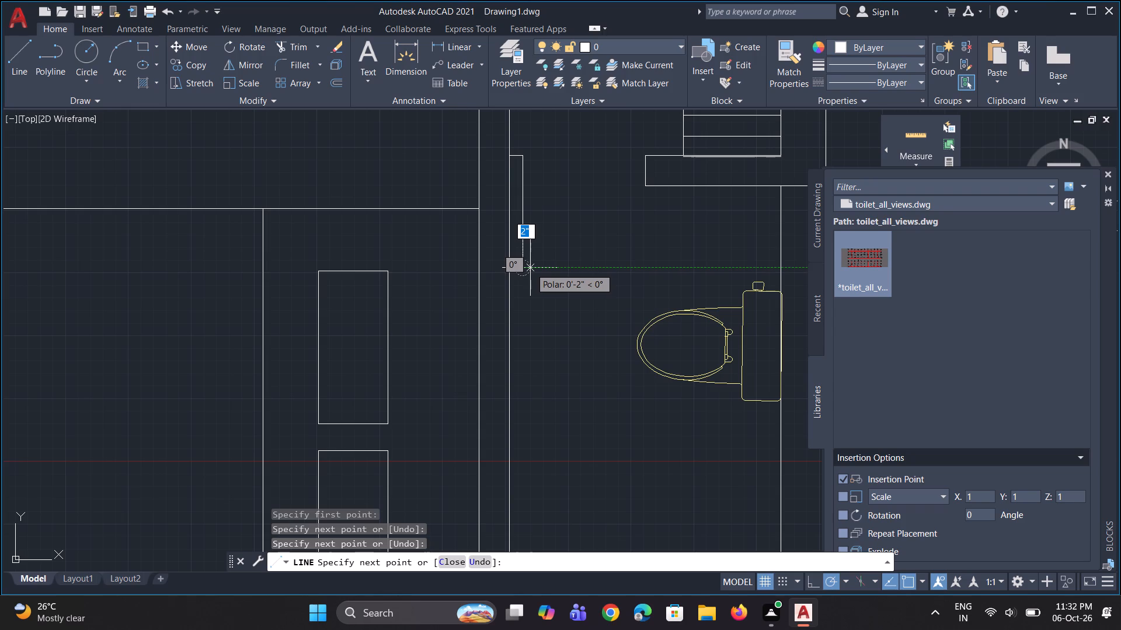
pyautogui.click(529, 268)
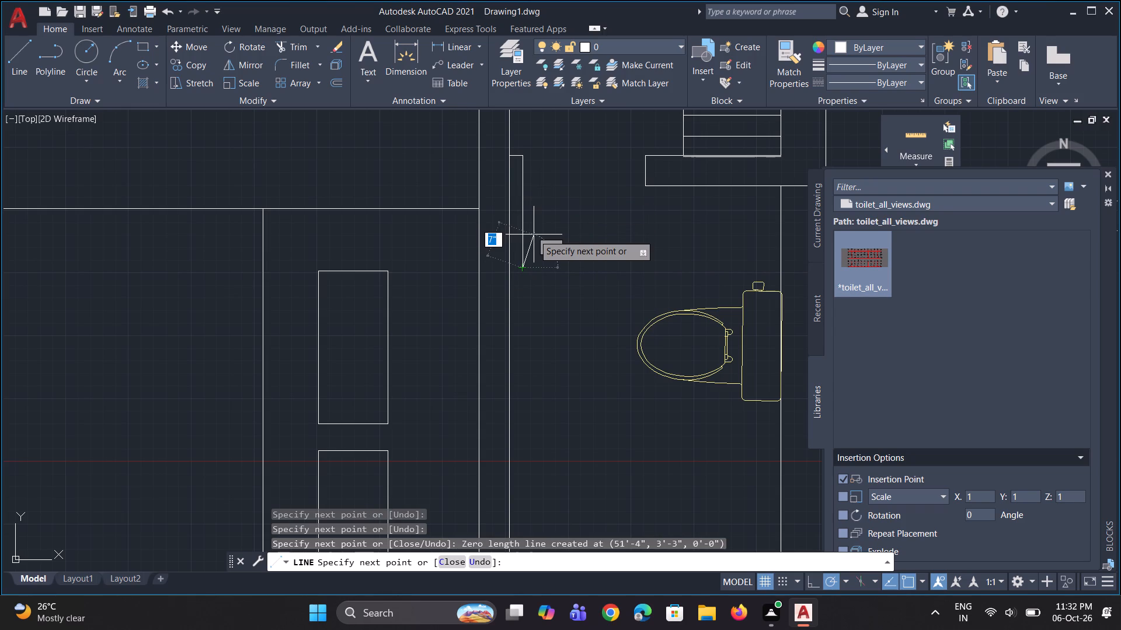
pyautogui.press('Escape')
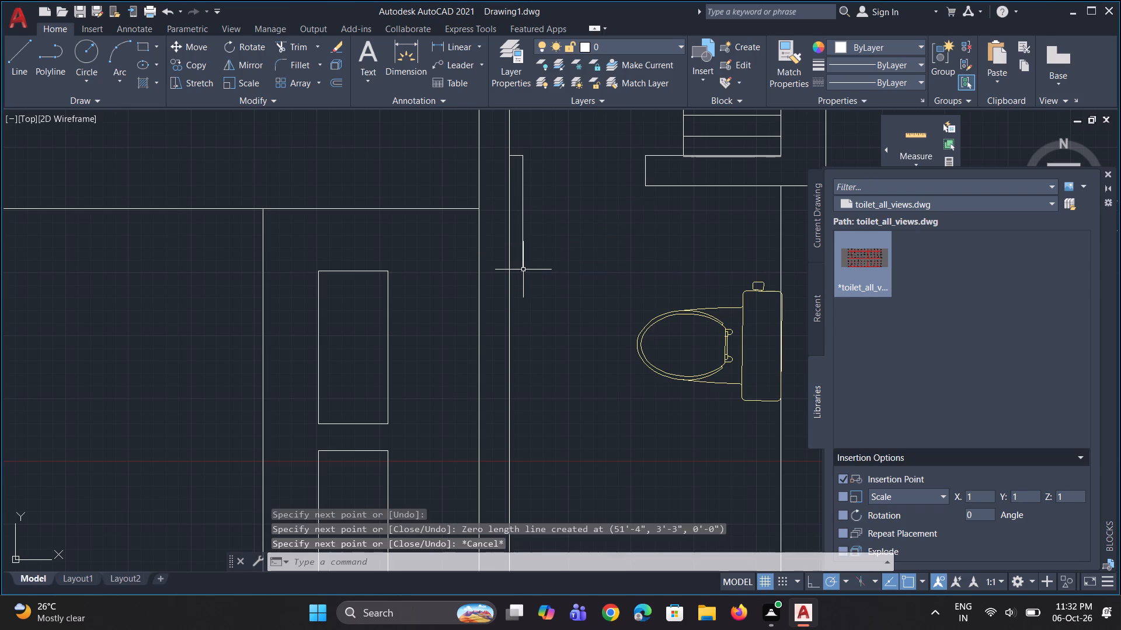
# Draw the door swing arc from the wall stub's lower corner through the door leaf's end to the west wall.
pyautogui.scroll(-1, 548, 295)
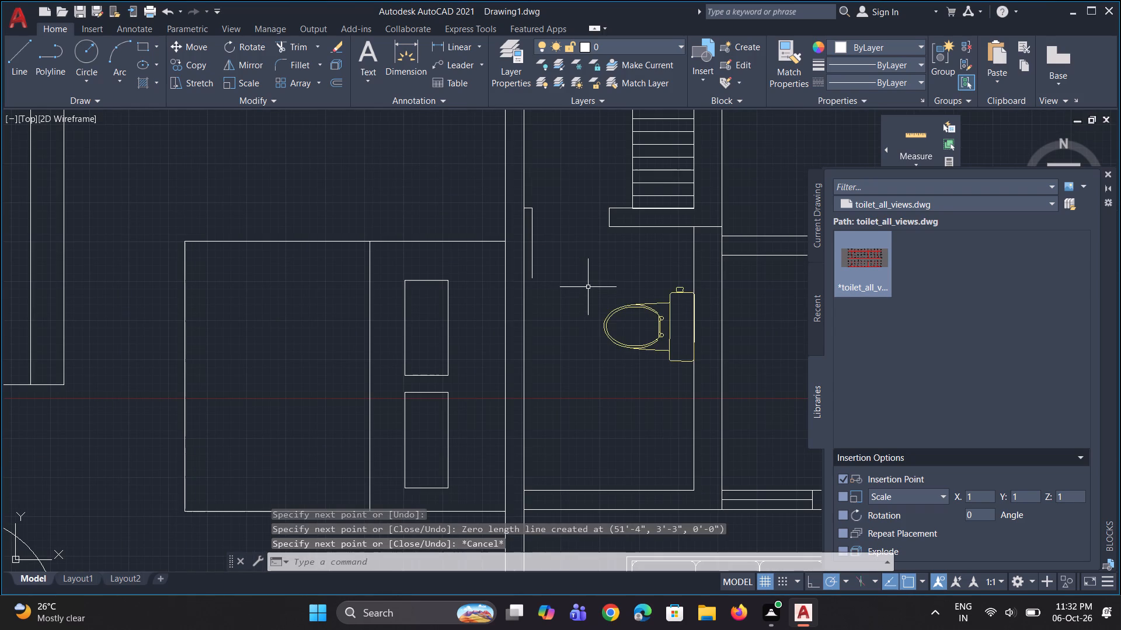
pyautogui.press('a')
pyautogui.press('space')
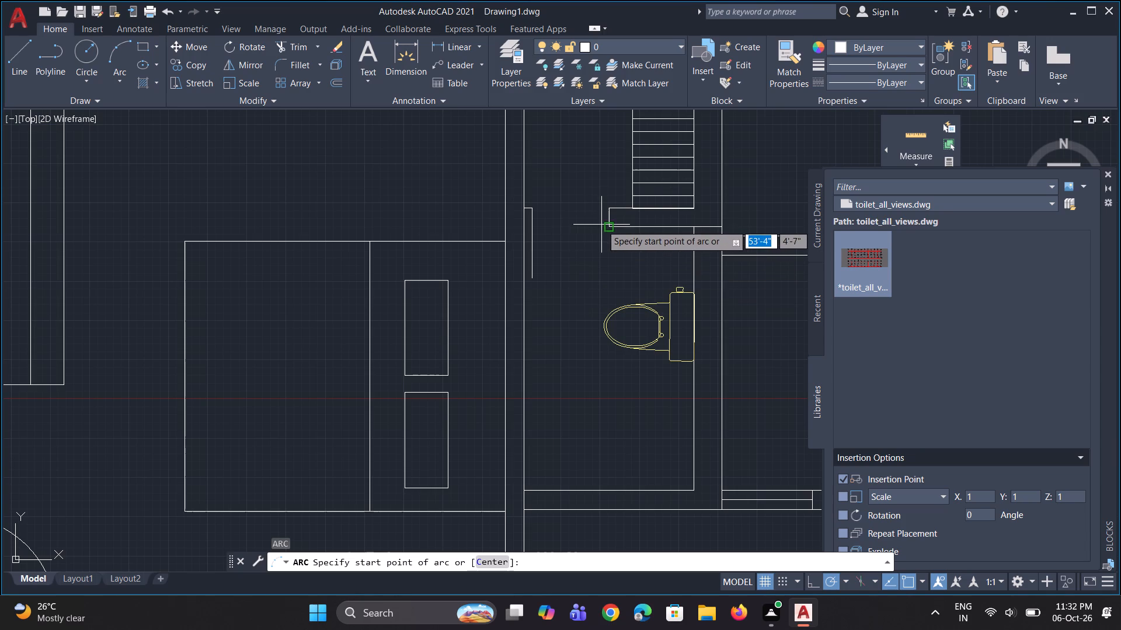
pyautogui.click(610, 229)
pyautogui.click(535, 276)
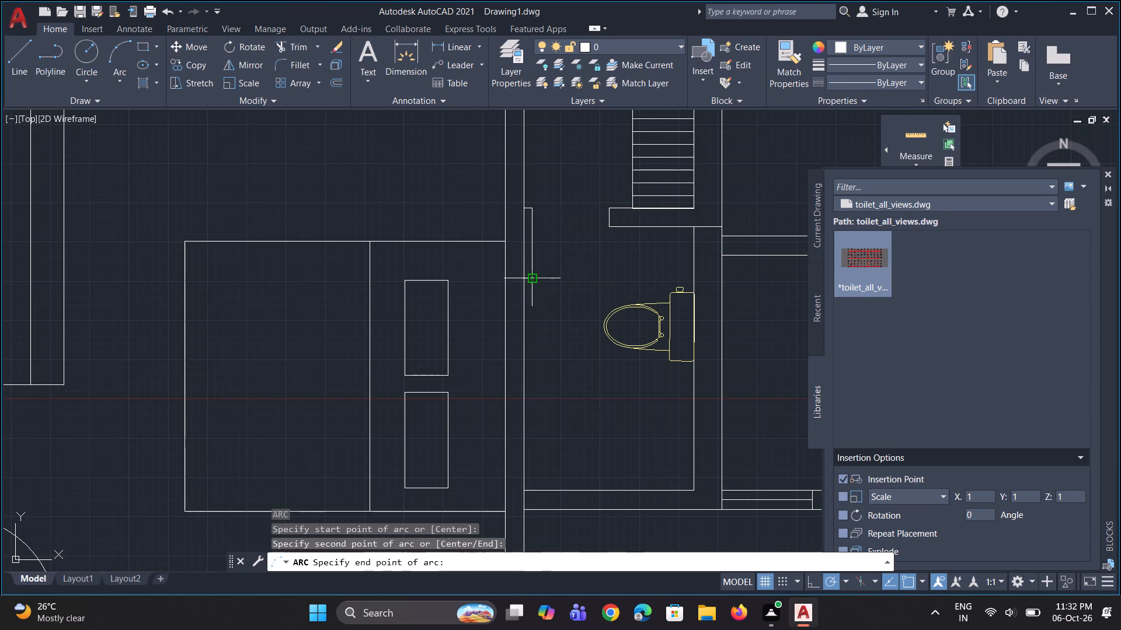
pyautogui.click(517, 278)
pyautogui.scroll(1, 570, 260)
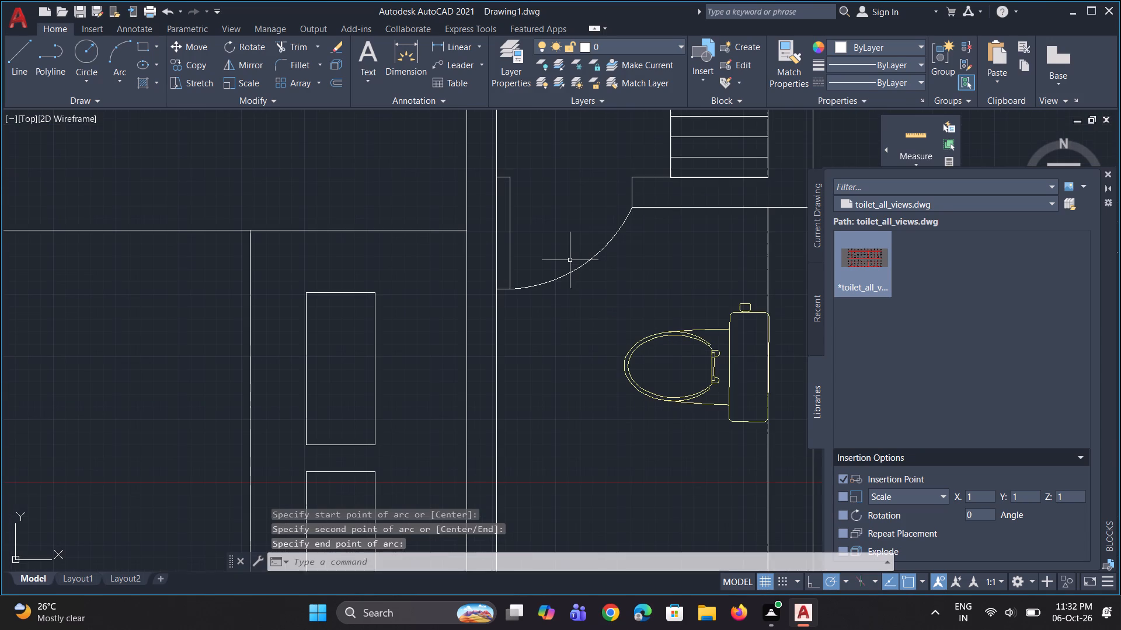
pyautogui.press('Escape')
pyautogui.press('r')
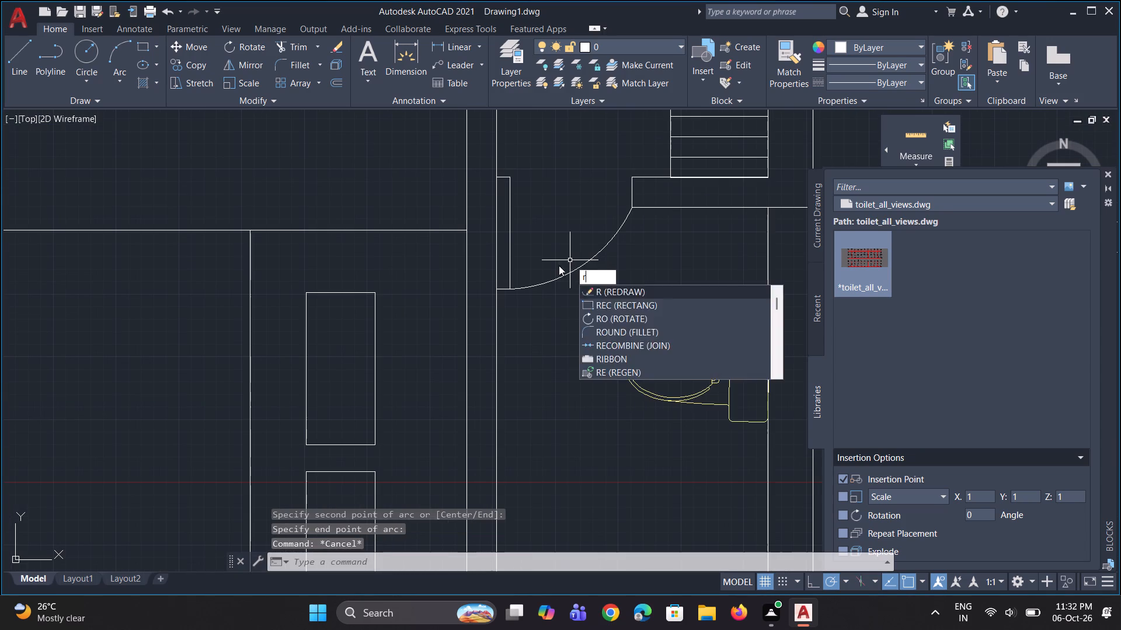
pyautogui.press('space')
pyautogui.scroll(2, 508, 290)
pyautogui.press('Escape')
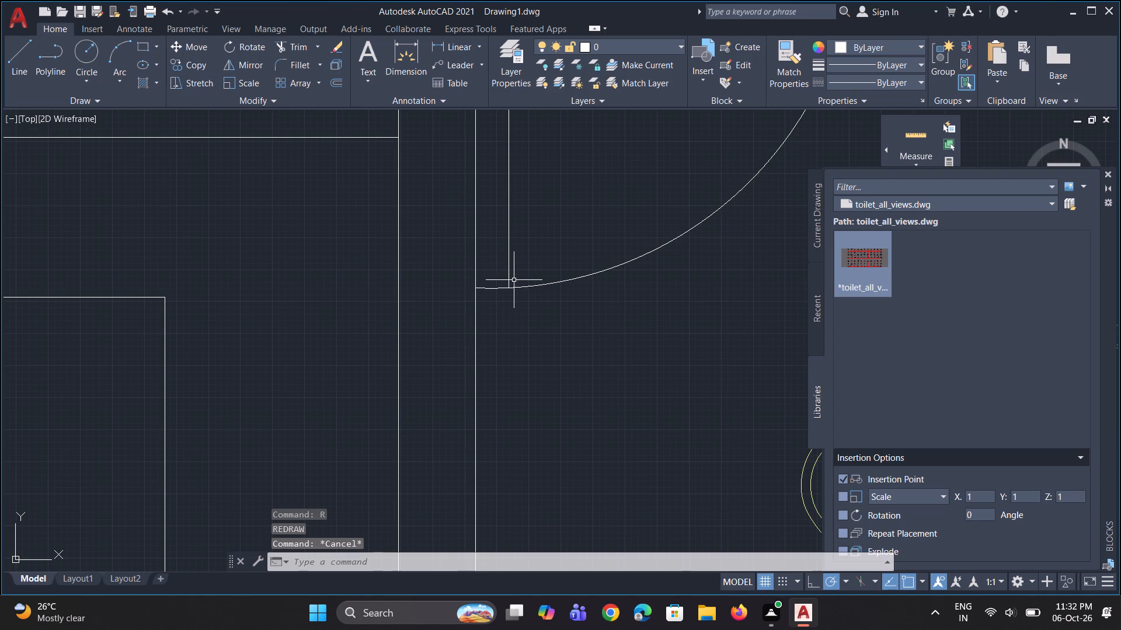
# Trim off the short piece of the swing arc between the door leaf's end and the west wall.
pyautogui.press('t')
pyautogui.press('r')
pyautogui.press('space')
pyautogui.click(496, 286)
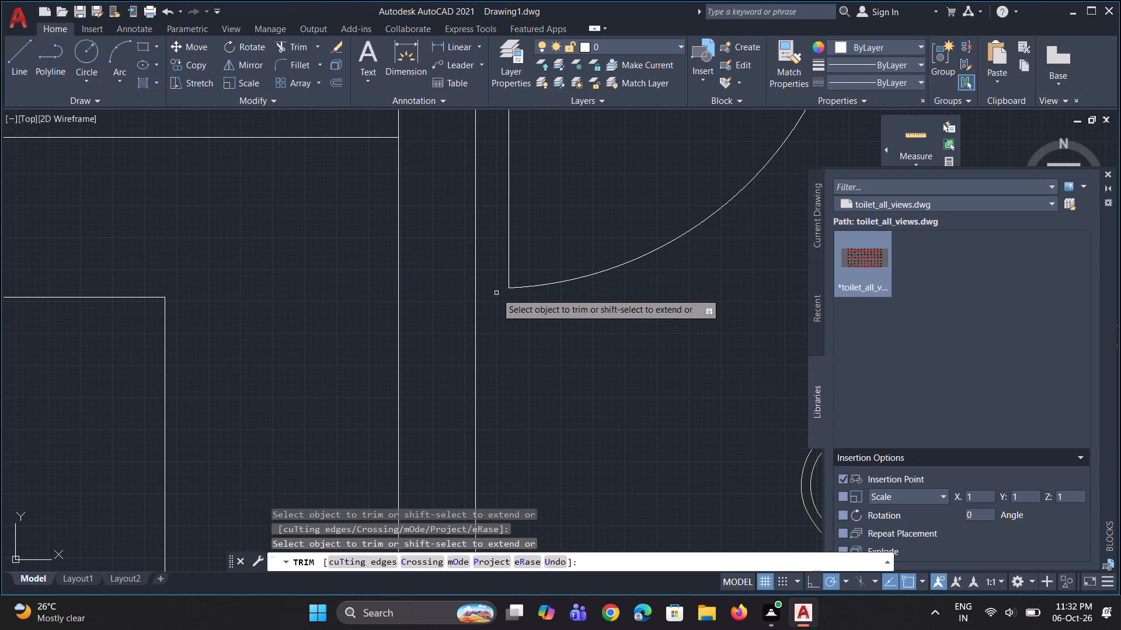
pyautogui.scroll(-5, 498, 293)
pyautogui.scroll(1, 559, 261)
pyautogui.scroll(-2, 560, 257)
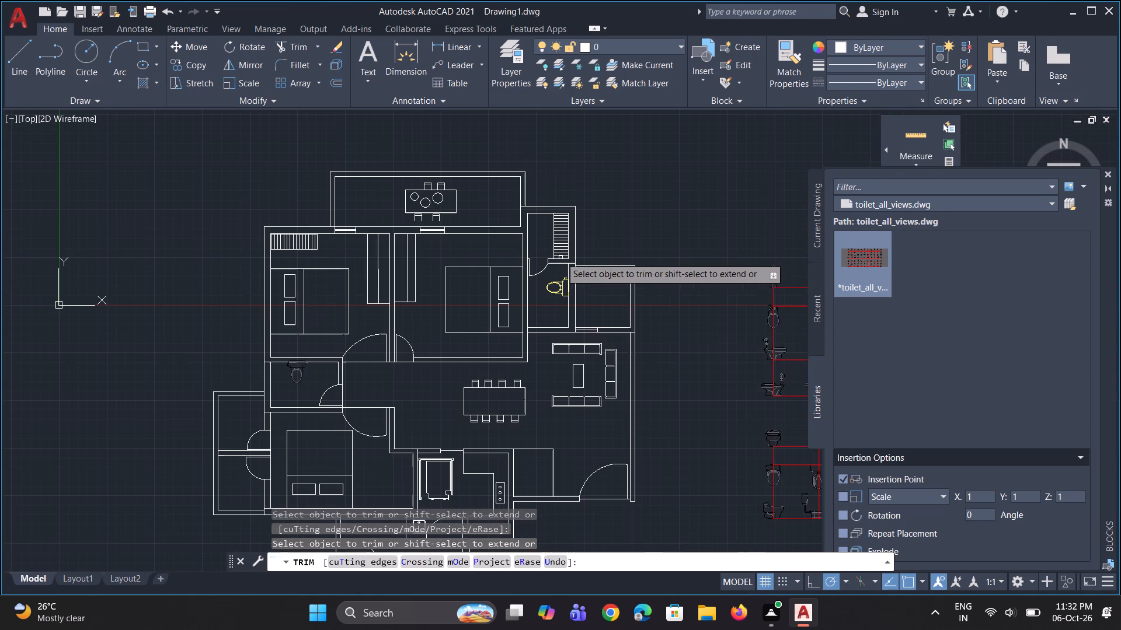
pyautogui.scroll(-1, 551, 278)
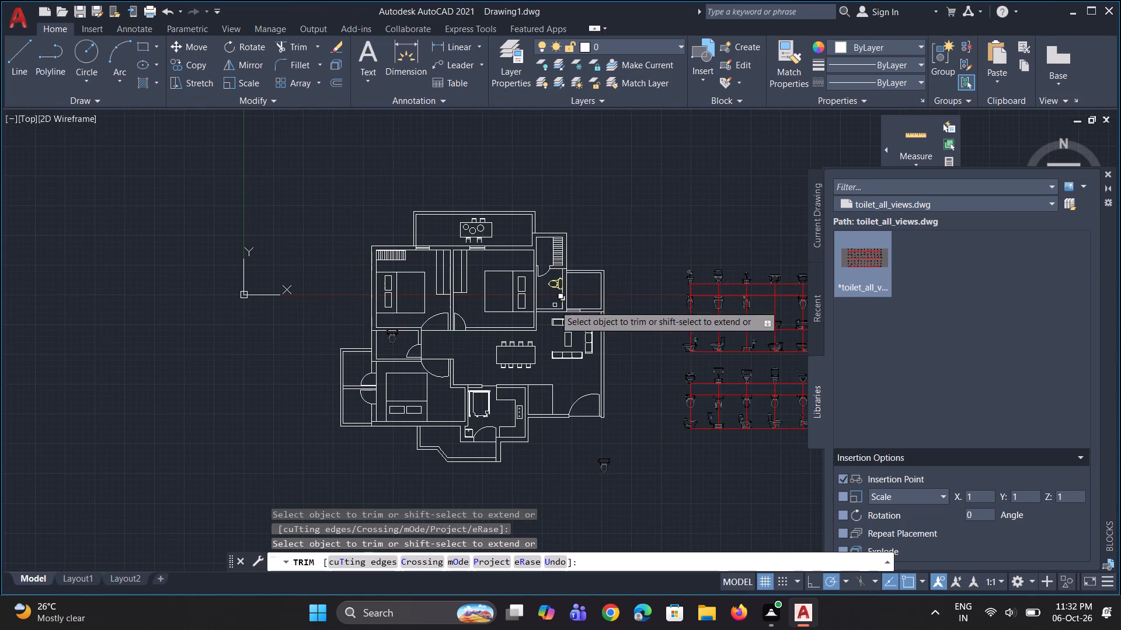
pyautogui.scroll(2, 433, 369)
pyautogui.press('space')
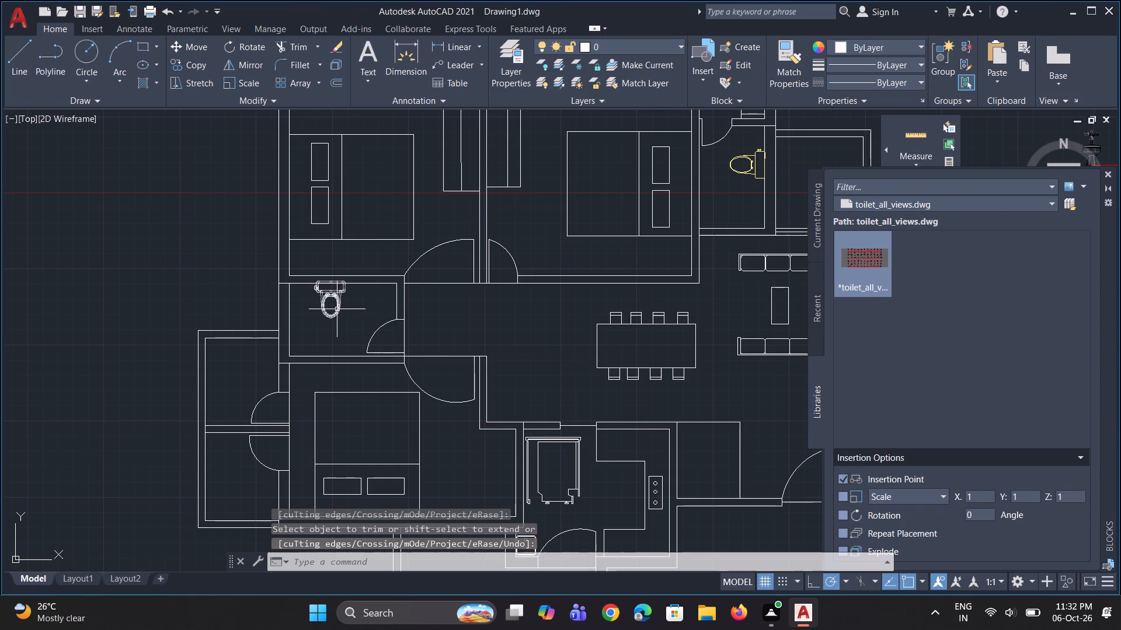
# Change the colour of the toilet in the small room below the north-west bedroom to pale yellow 248,246,176.
pyautogui.click(336, 308)
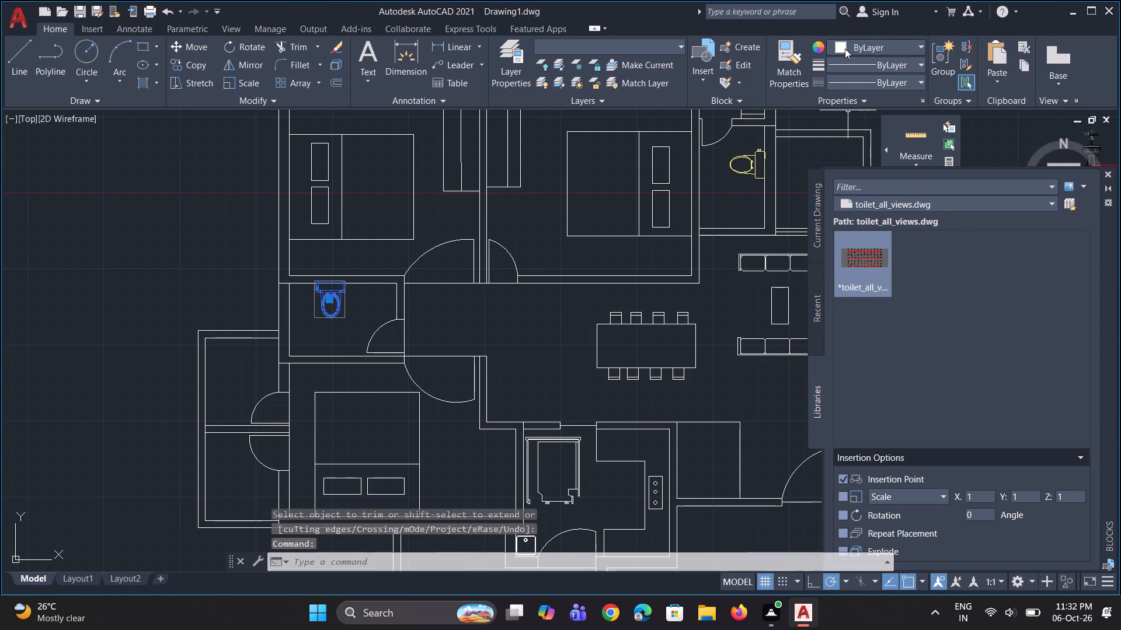
pyautogui.click(845, 48)
pyautogui.click(855, 169)
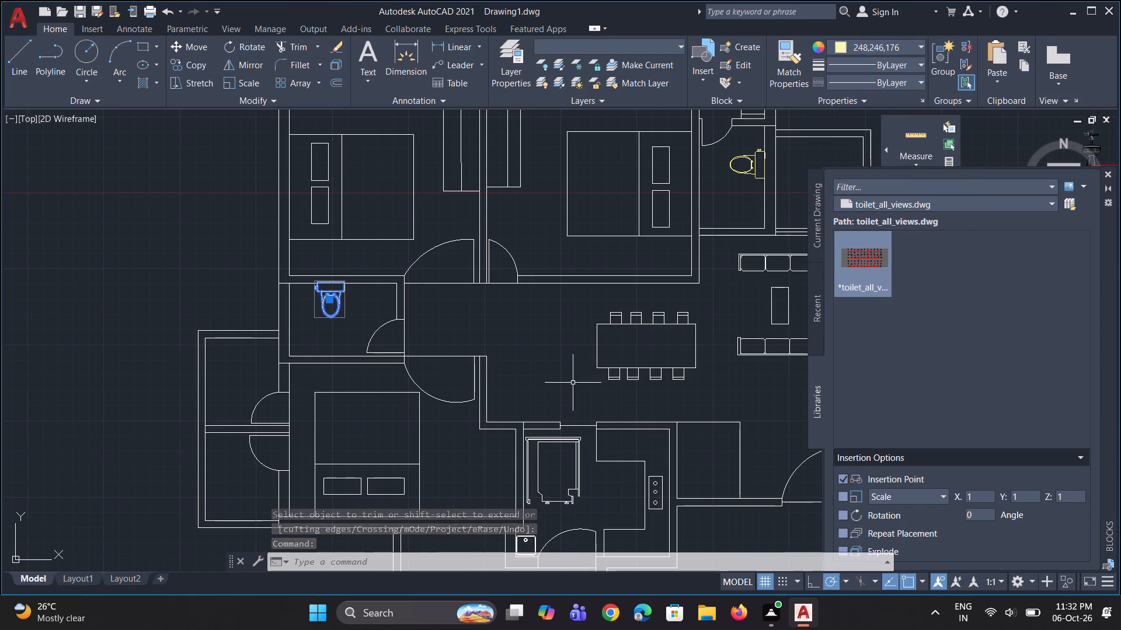
pyautogui.press('Escape')
pyautogui.press('Escape')
# Change the colour of the dining table and its eight chairs to Yellow.
pyautogui.scroll(-2, 455, 379)
pyautogui.scroll(2, 553, 377)
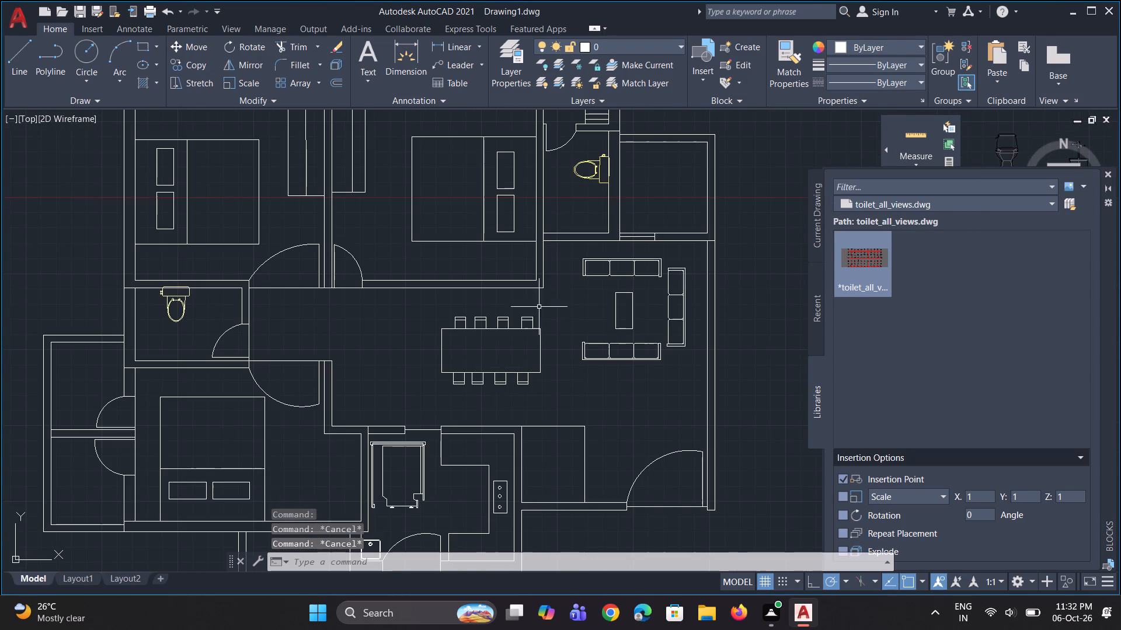
pyautogui.click(420, 306)
pyautogui.click(539, 396)
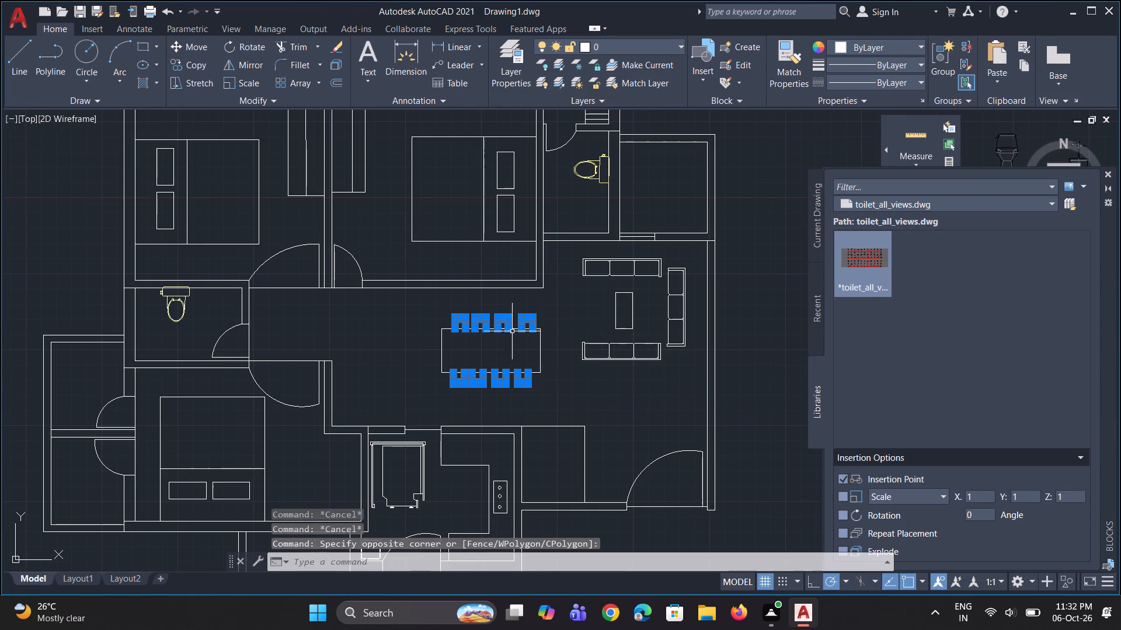
pyautogui.moveTo(399, 297); pyautogui.dragTo(428, 341)
pyautogui.click(562, 404)
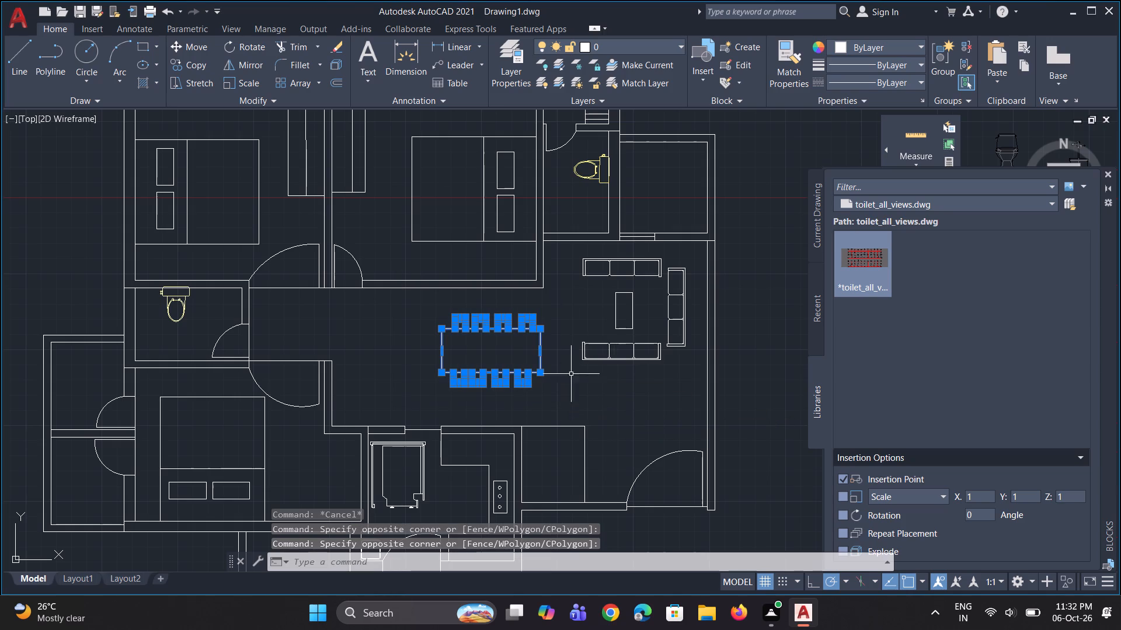
pyautogui.click(840, 51)
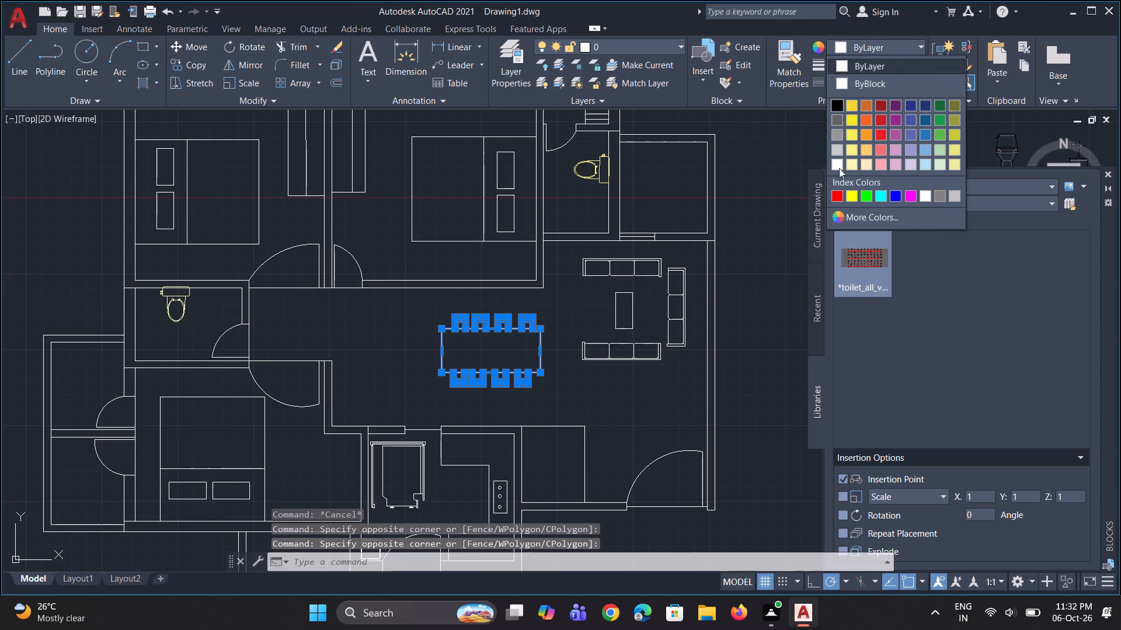
pyautogui.click(856, 195)
pyautogui.press('Escape')
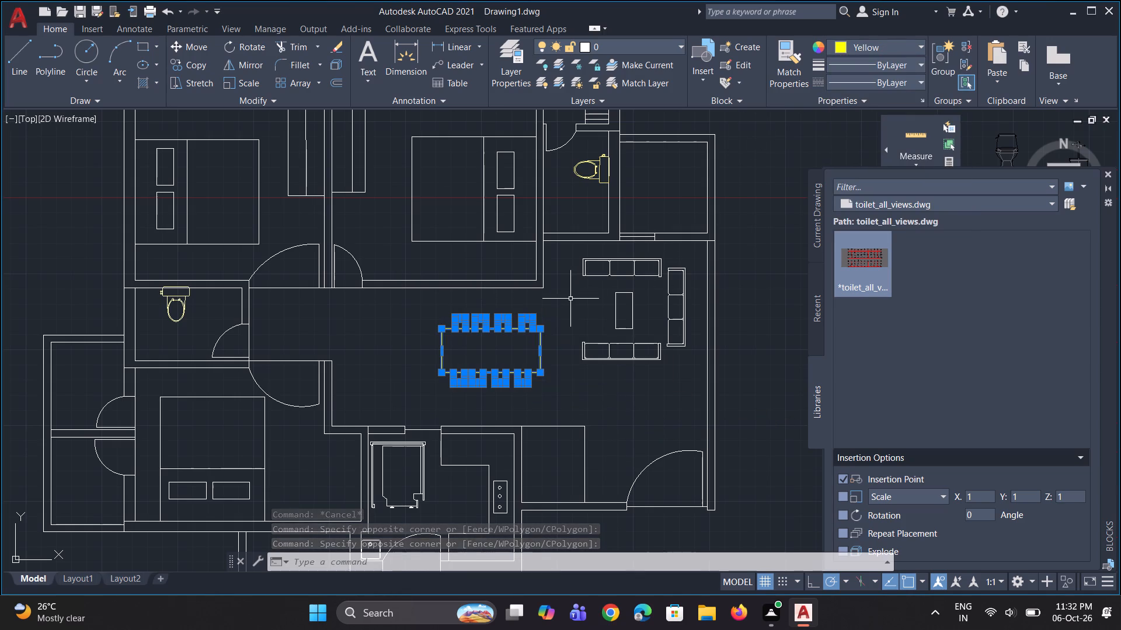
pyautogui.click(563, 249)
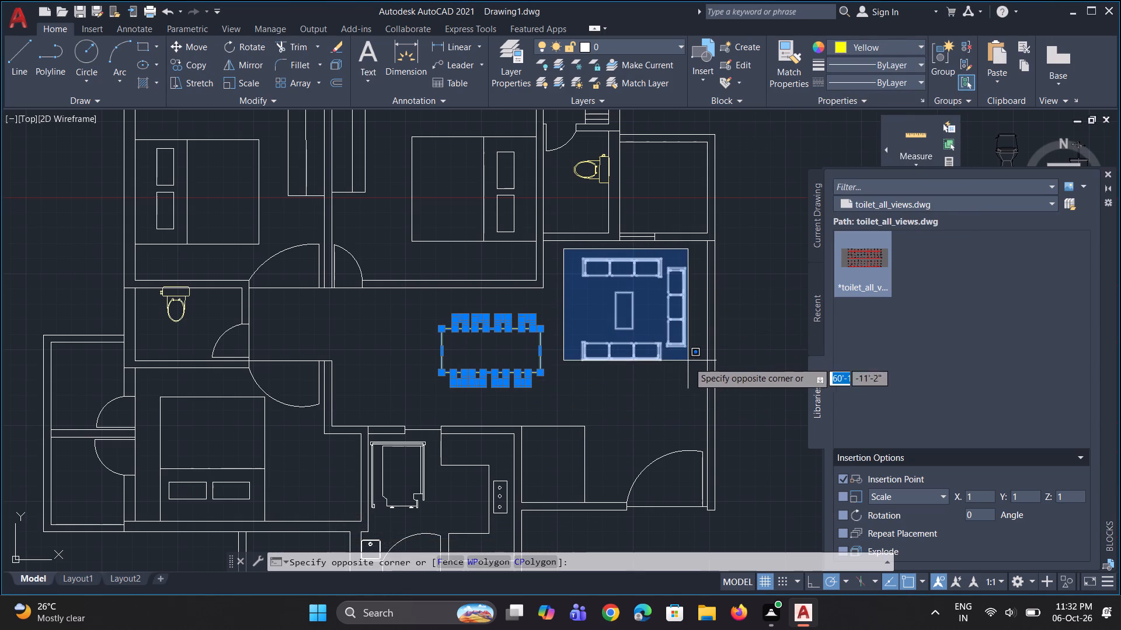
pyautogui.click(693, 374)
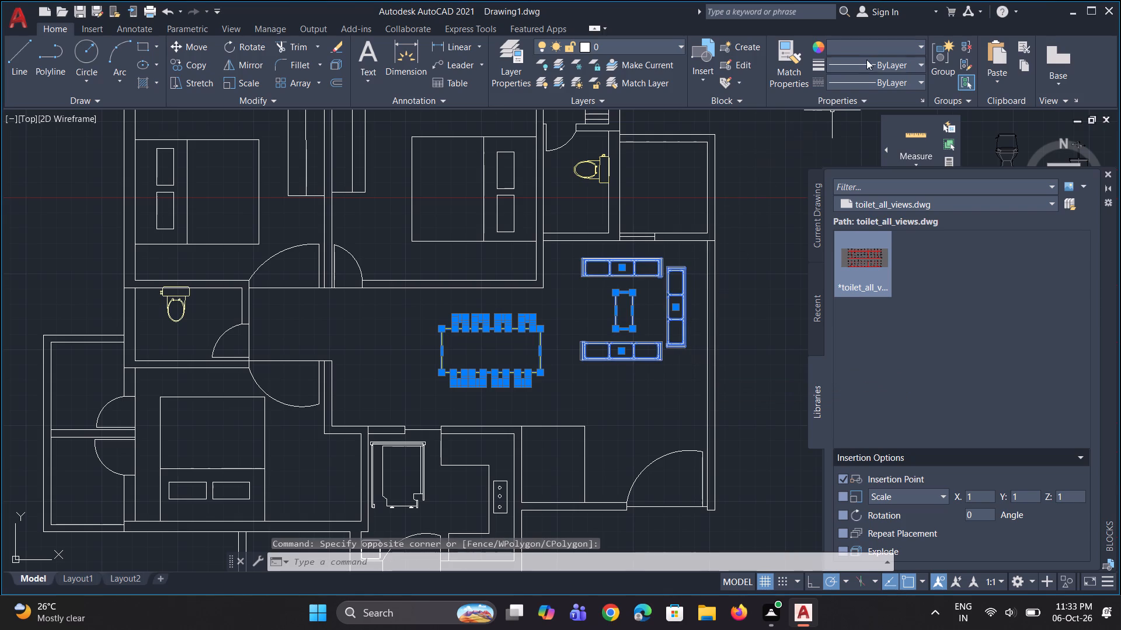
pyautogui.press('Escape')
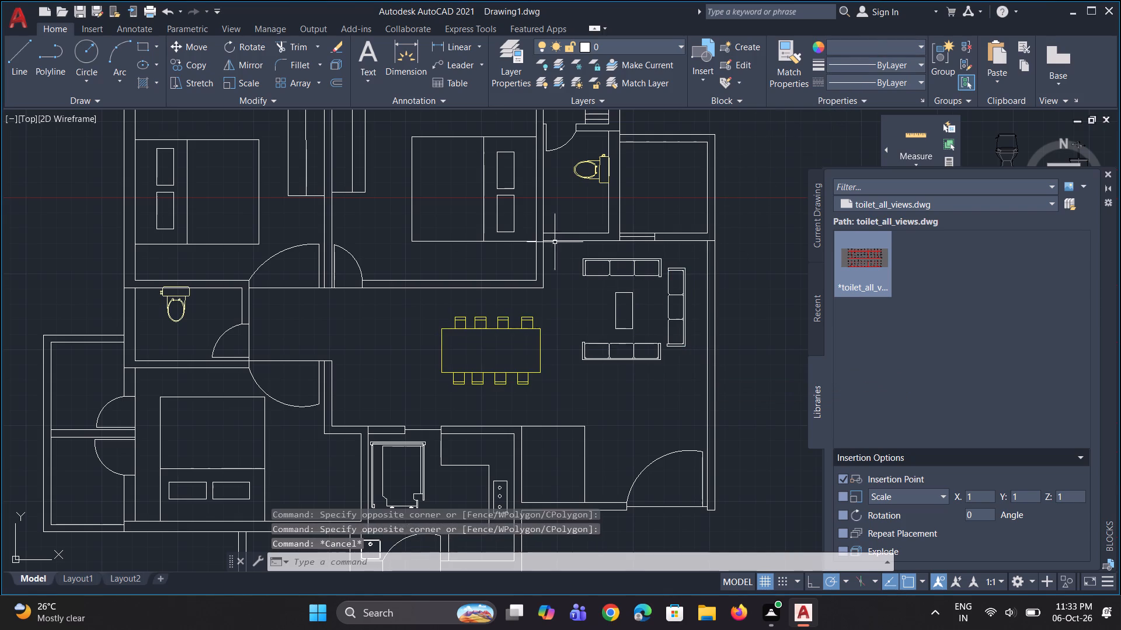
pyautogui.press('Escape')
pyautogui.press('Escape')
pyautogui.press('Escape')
# Change the colour of the living room's three sofas and coffee table to Yellow.
pyautogui.click(577, 257)
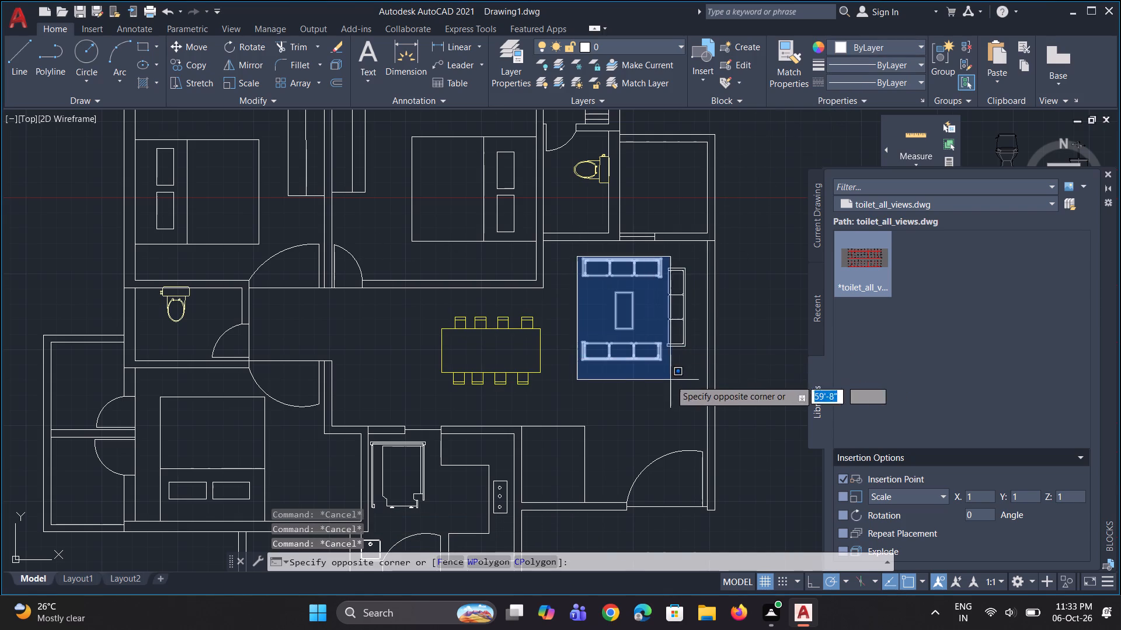
pyautogui.click(693, 380)
pyautogui.click(841, 46)
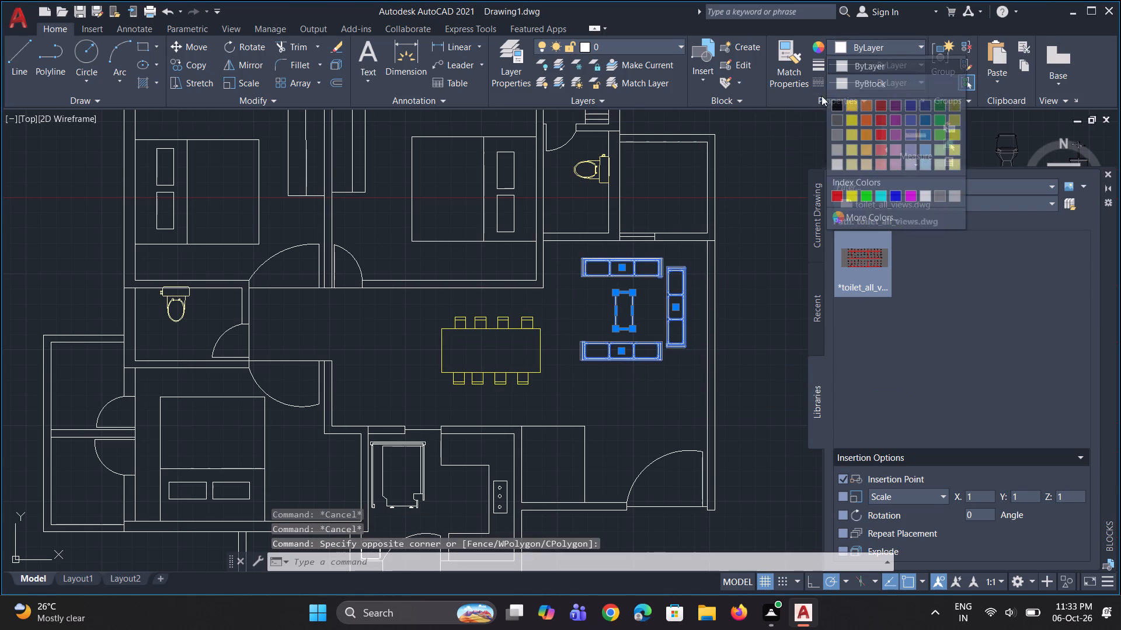
pyautogui.click(854, 195)
pyautogui.press('Escape')
pyautogui.press('Escape')
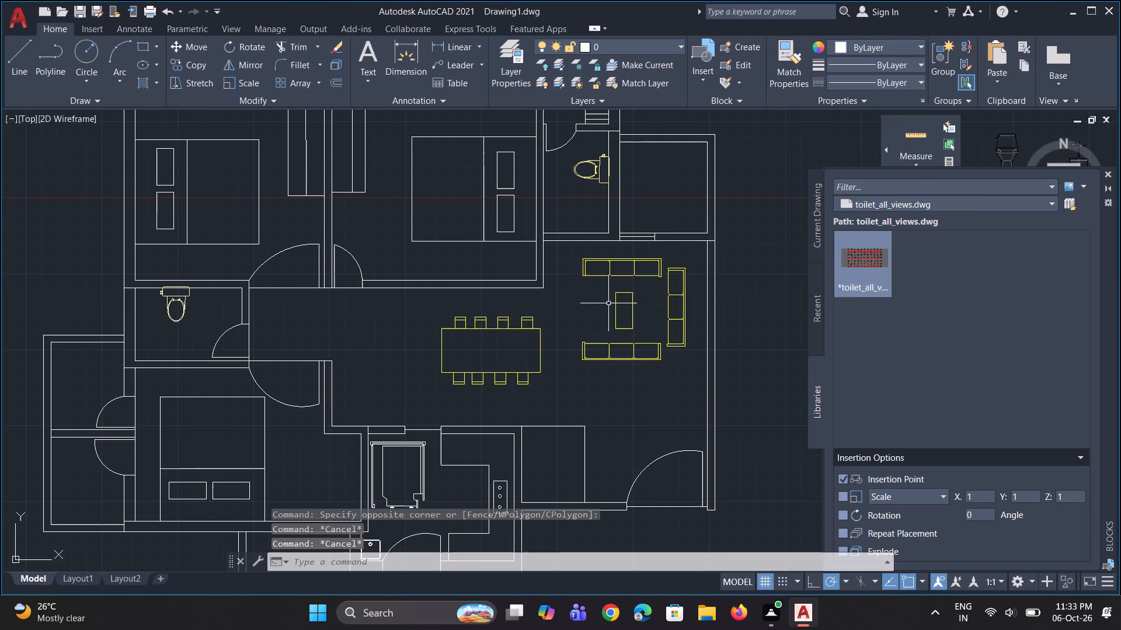
# Change the colour of the bed in the north-east bedroom to Yellow.
pyautogui.scroll(-1, 607, 303)
pyautogui.scroll(1, 523, 242)
pyautogui.click(457, 152)
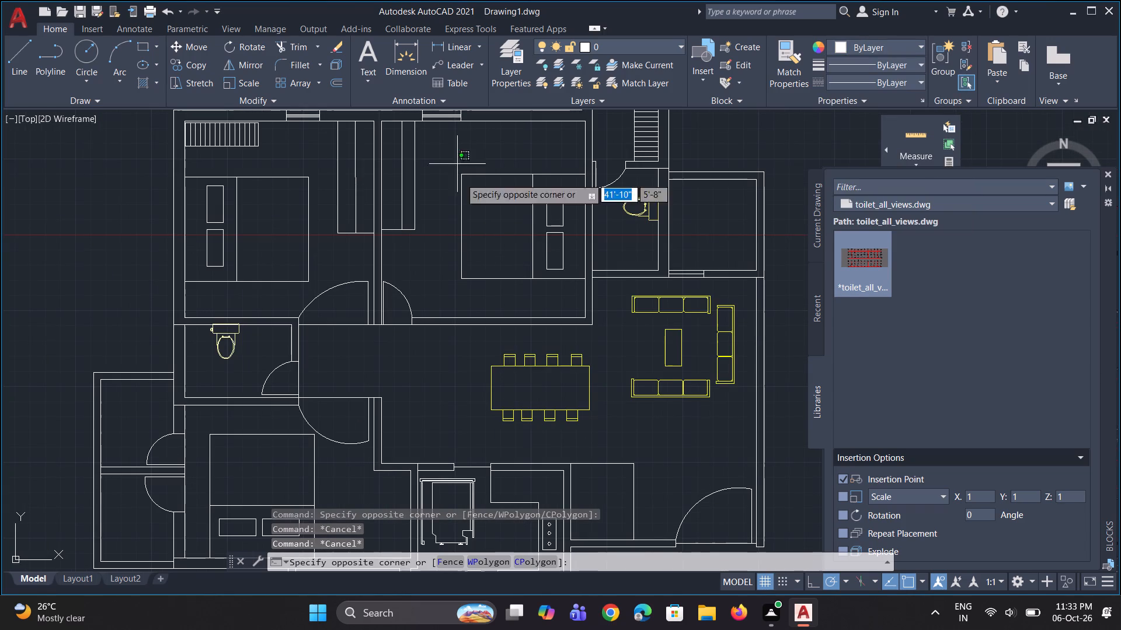
pyautogui.click(589, 310)
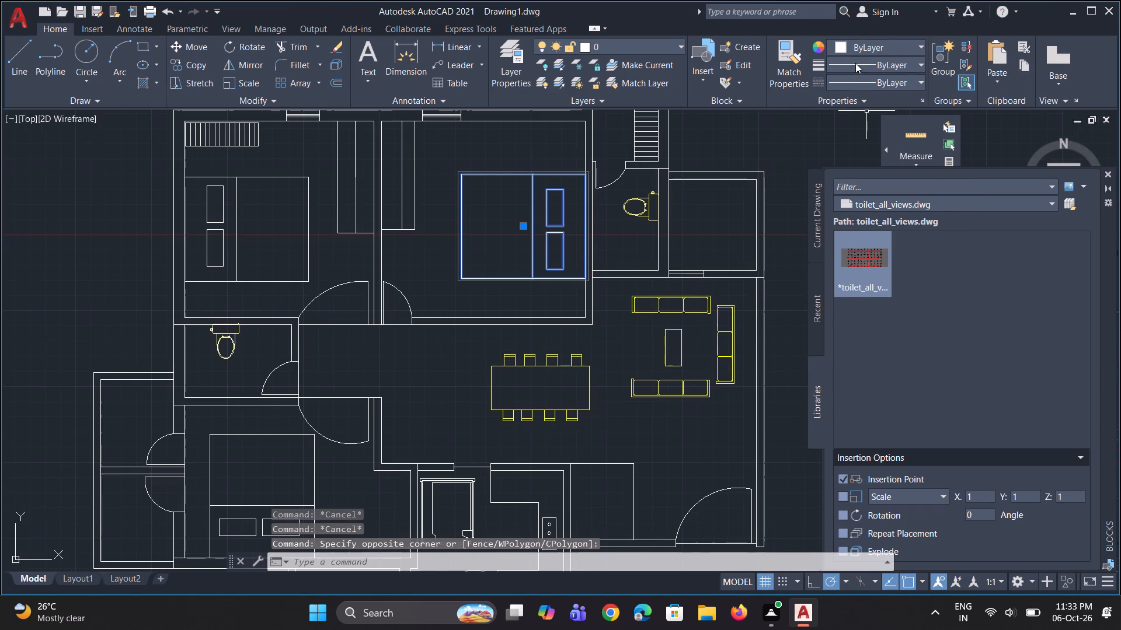
pyautogui.click(840, 47)
pyautogui.click(852, 195)
pyautogui.scroll(-1, 589, 243)
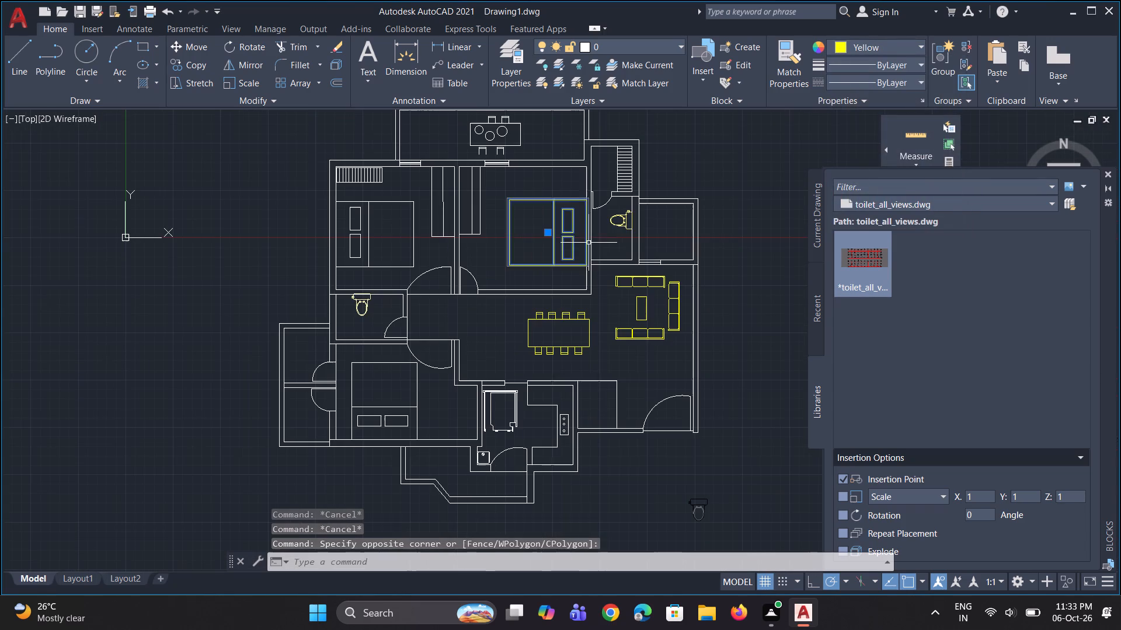
pyautogui.press('Escape')
pyautogui.press('Escape')
# Change the colour of the slatted block in the small room north of the north-east toilet to pale yellow.
pyautogui.click(624, 173)
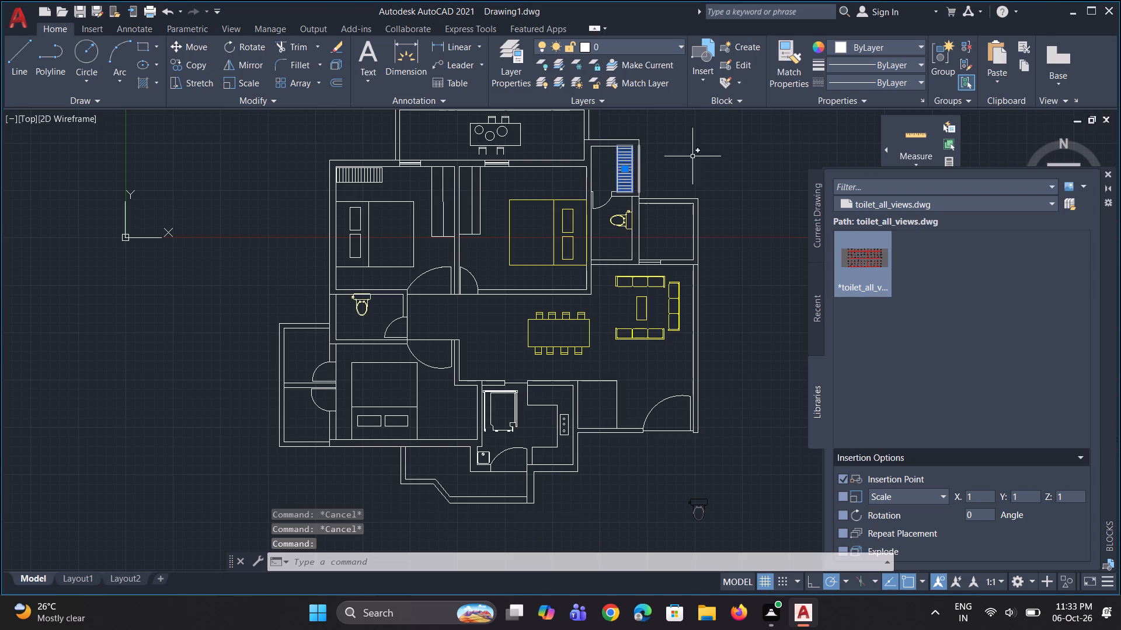
pyautogui.click(843, 45)
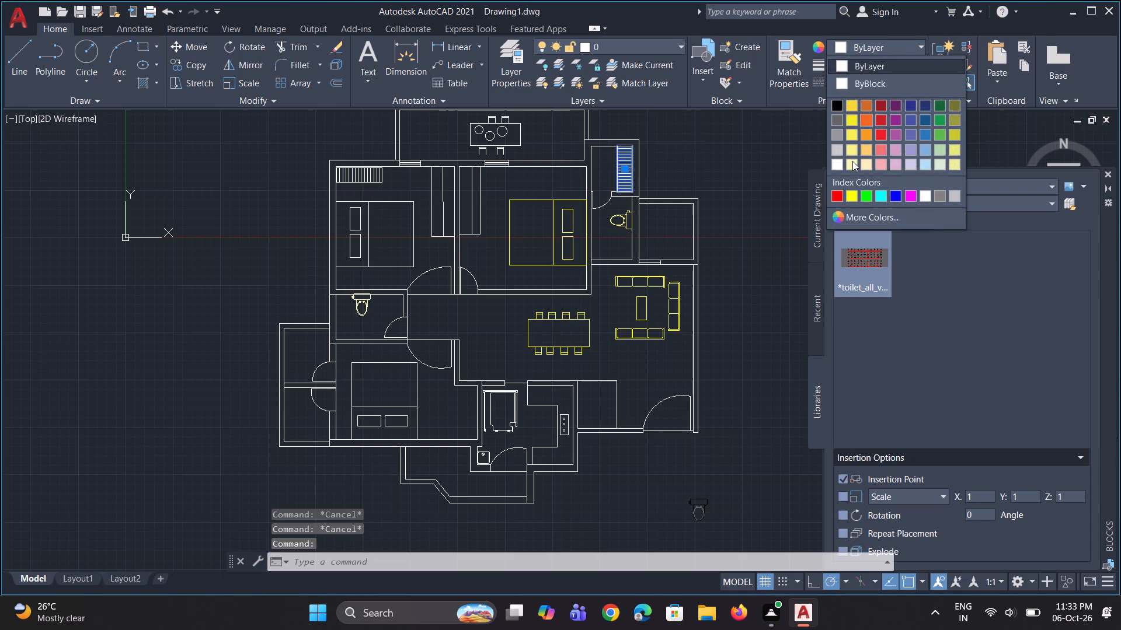
pyautogui.click(852, 166)
pyautogui.press('Escape')
# Change the colour of the slatted block and its end line in the north-west bedroom's upper corner to Yellow.
pyautogui.scroll(1, 387, 163)
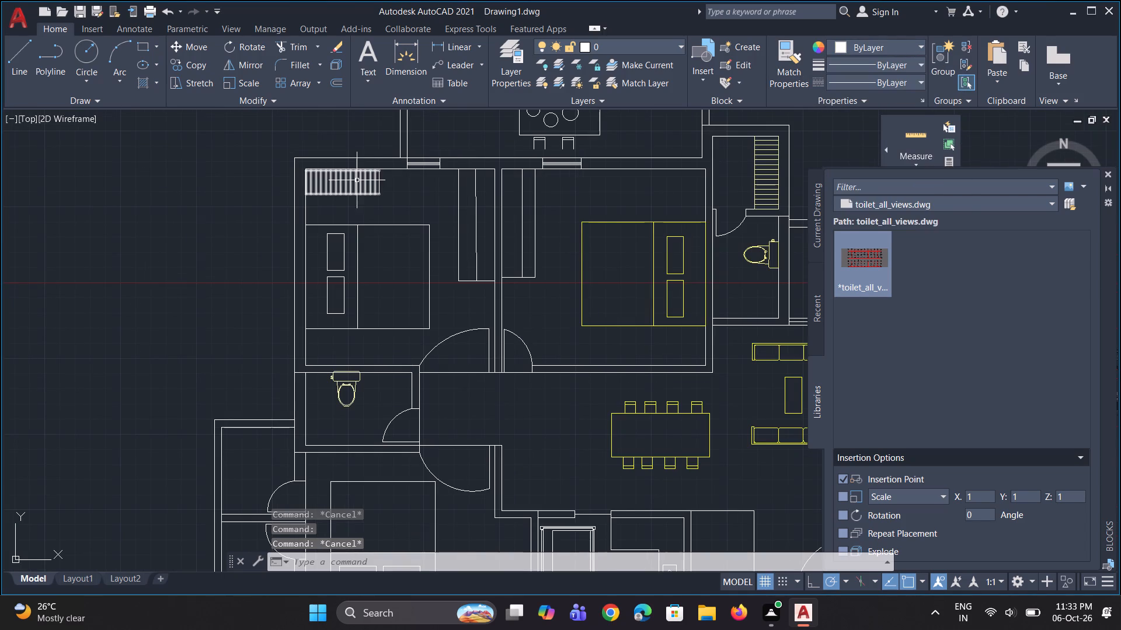
pyautogui.click(357, 182)
pyautogui.scroll(1, 411, 181)
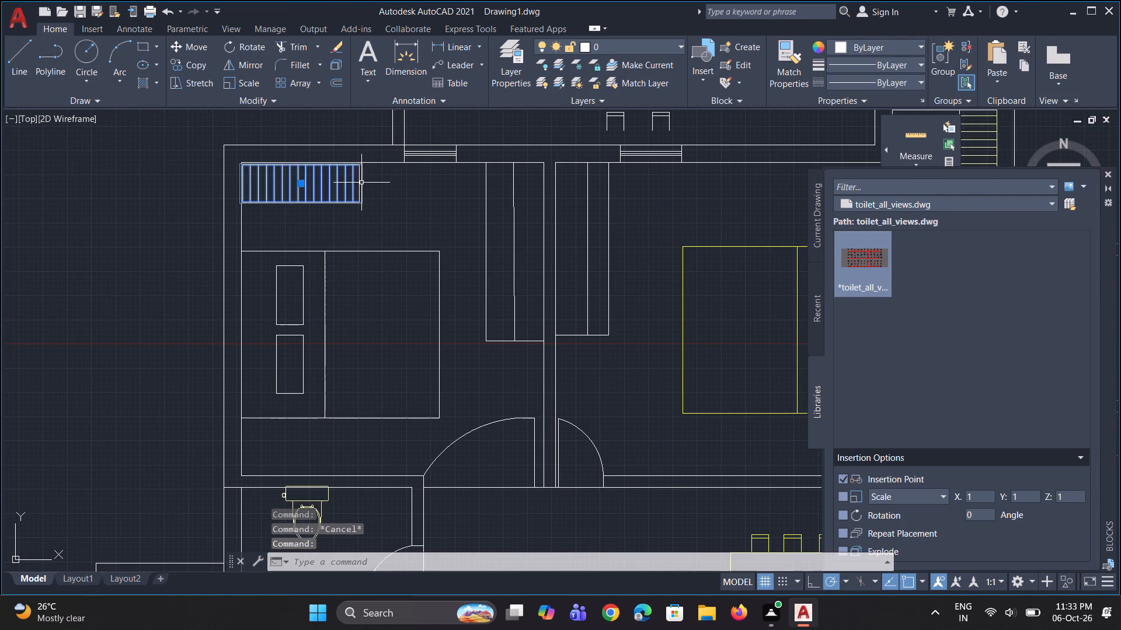
pyautogui.click(361, 183)
pyautogui.click(355, 187)
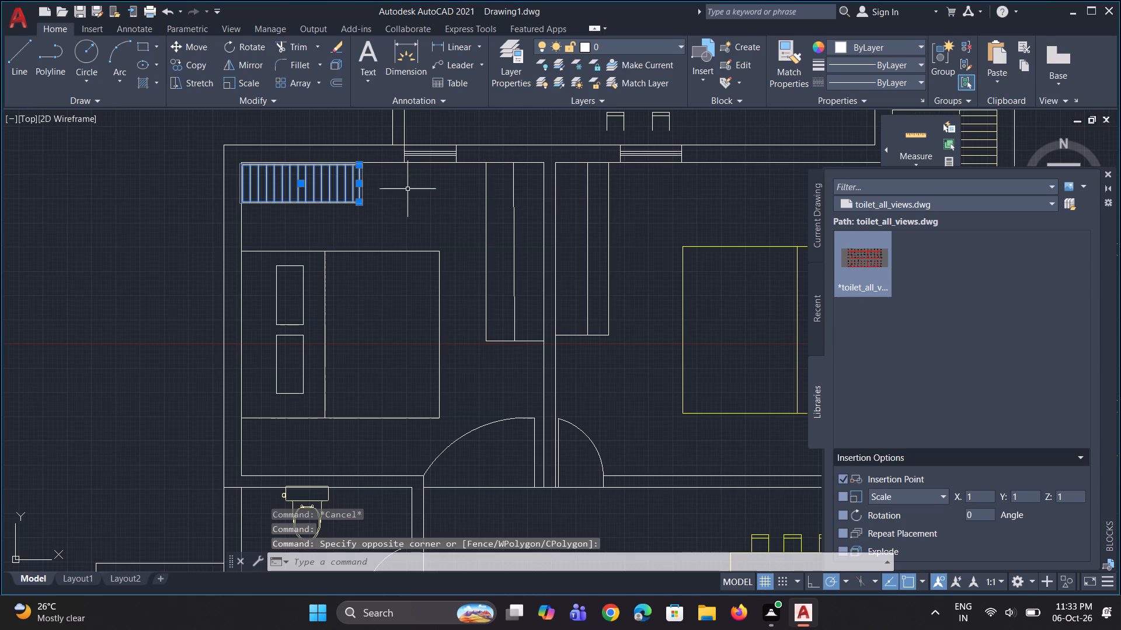
pyautogui.click(844, 50)
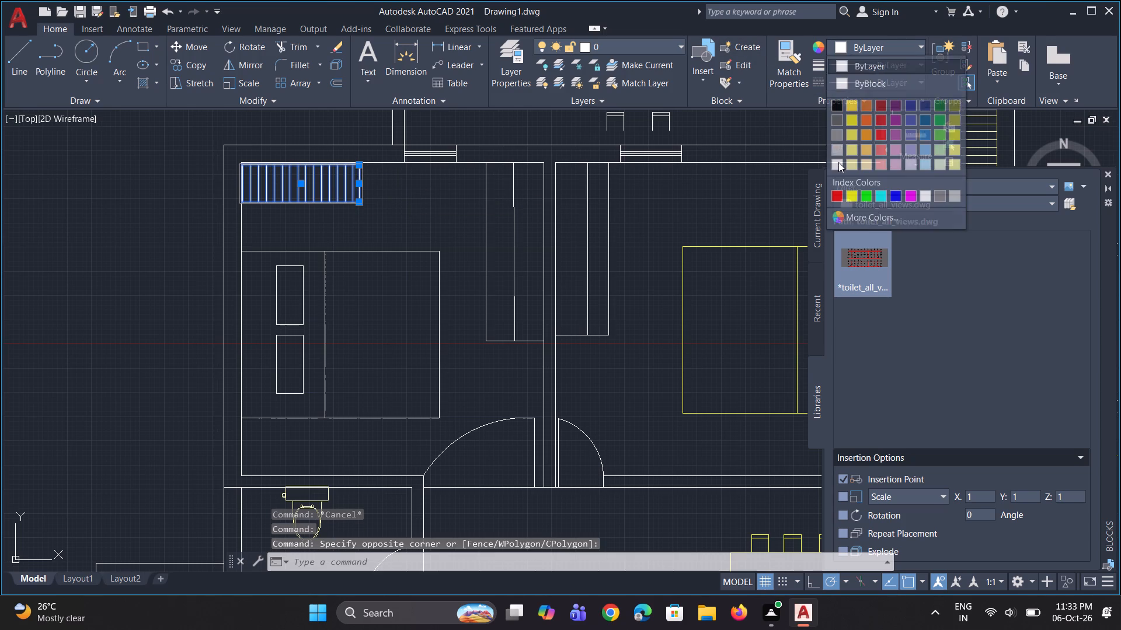
pyautogui.click(856, 196)
pyautogui.scroll(-2, 553, 237)
pyautogui.press('Escape')
# Change the colour of the table, its circles and four chairs in the northernmost room to Yellow.
pyautogui.scroll(1, 590, 164)
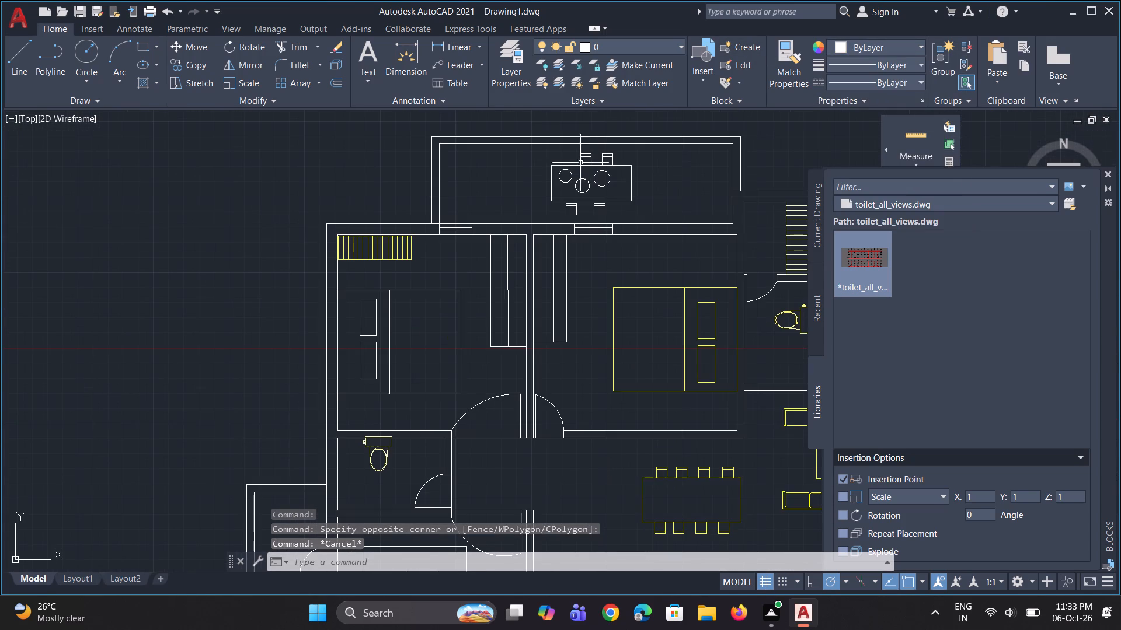
pyautogui.click(545, 155)
pyautogui.click(644, 218)
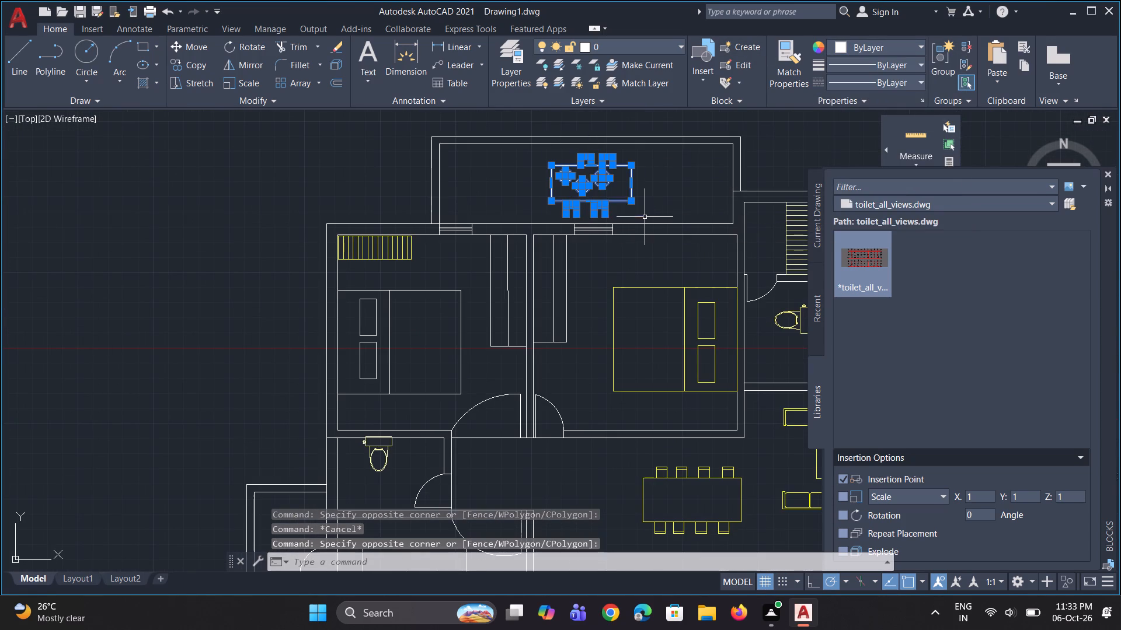
pyautogui.click(842, 48)
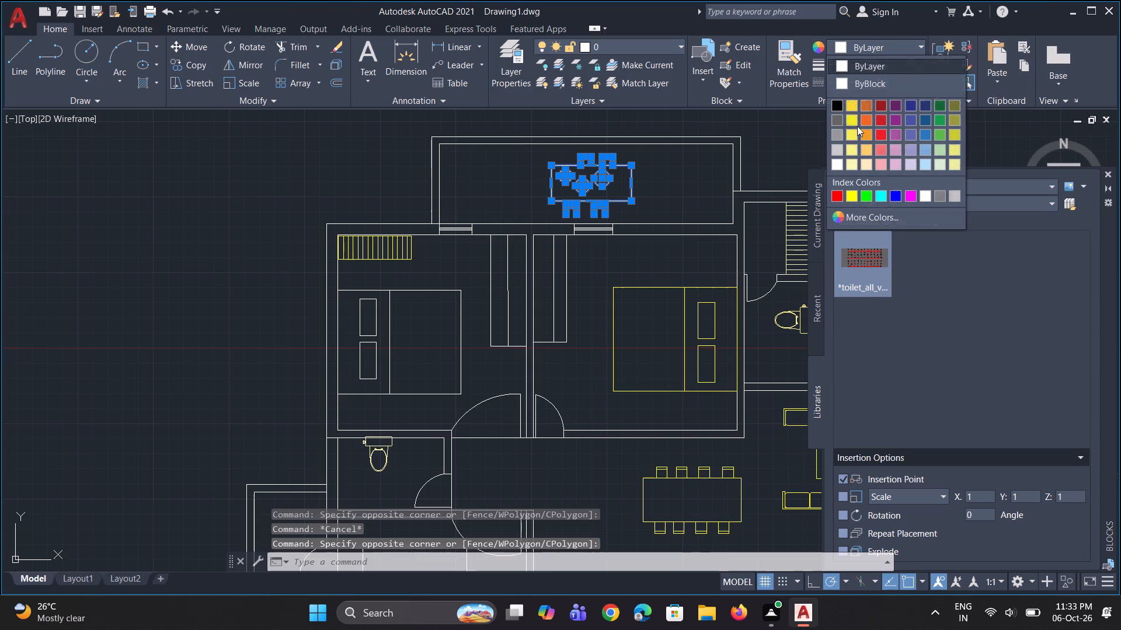
pyautogui.click(849, 199)
pyautogui.press('Escape')
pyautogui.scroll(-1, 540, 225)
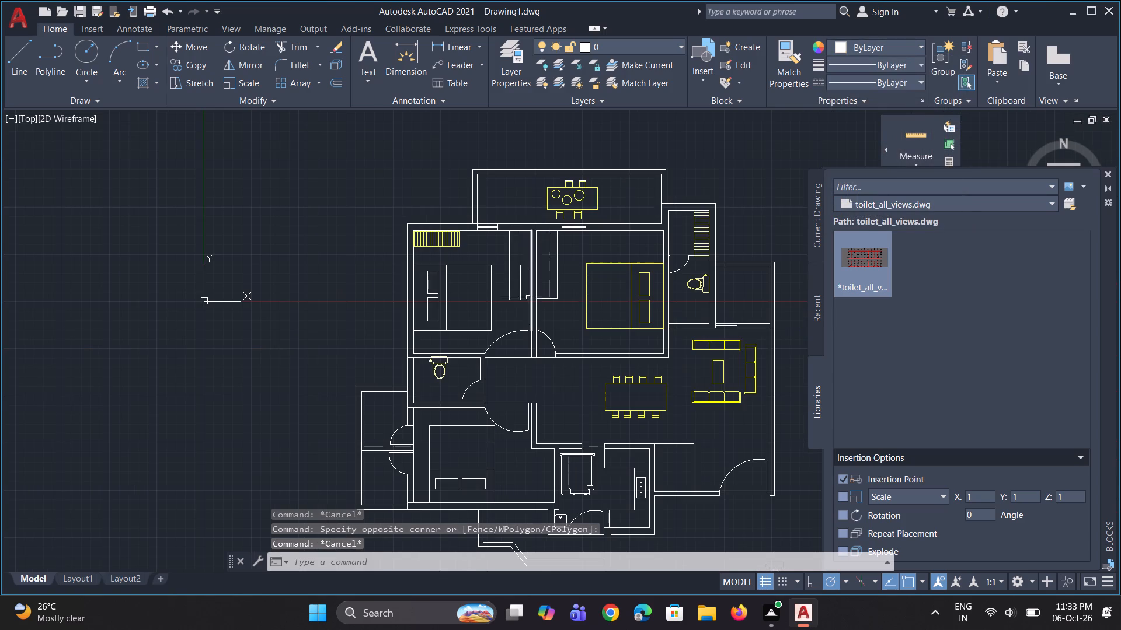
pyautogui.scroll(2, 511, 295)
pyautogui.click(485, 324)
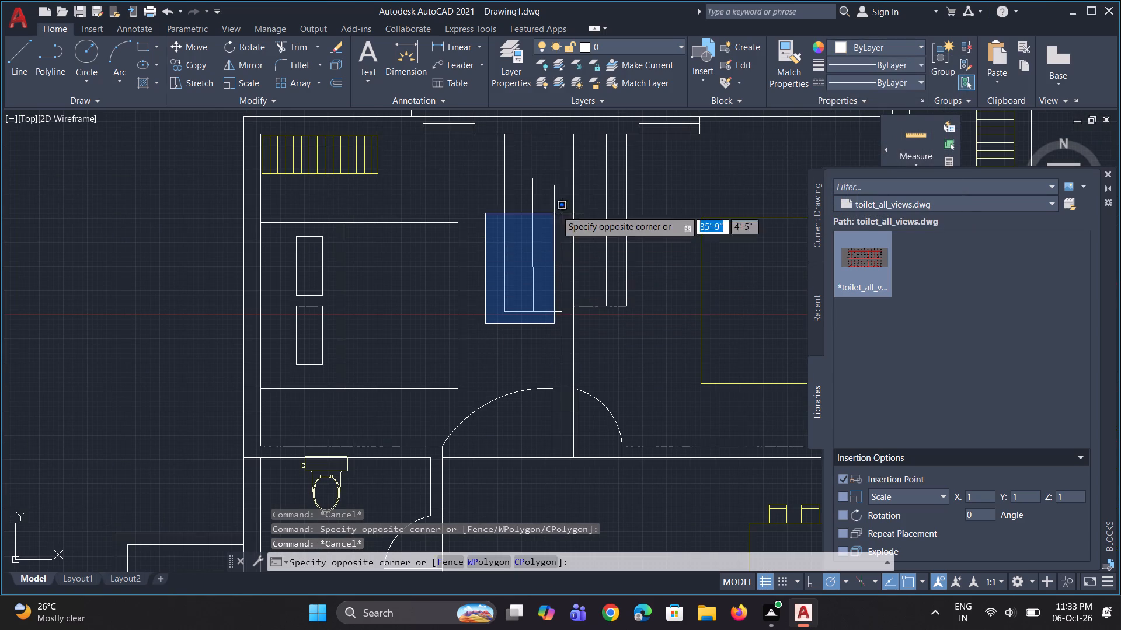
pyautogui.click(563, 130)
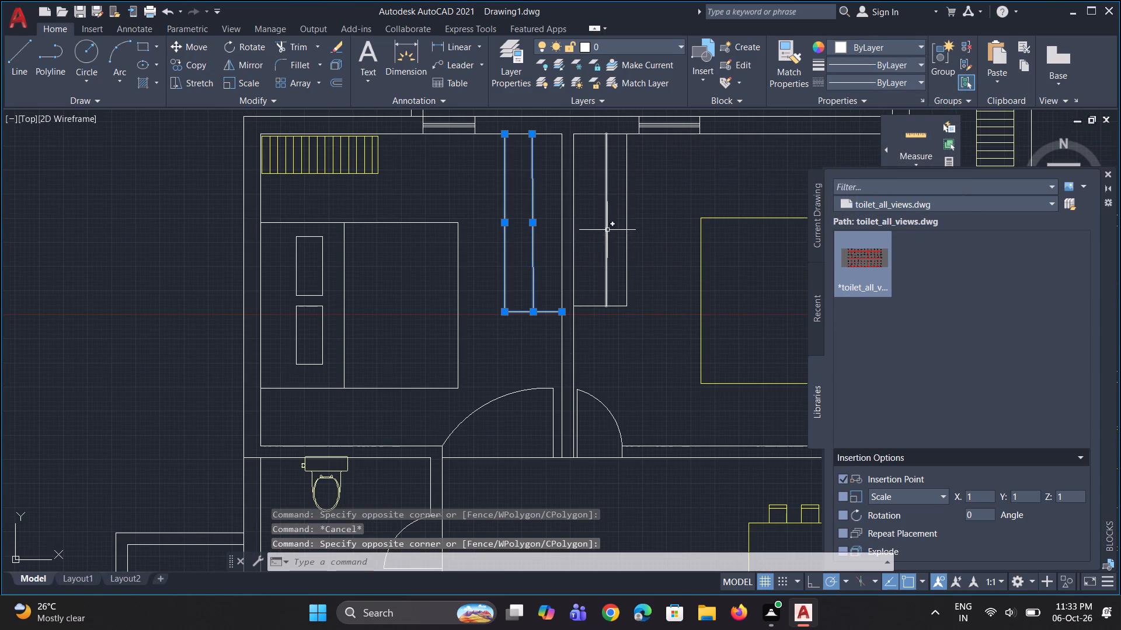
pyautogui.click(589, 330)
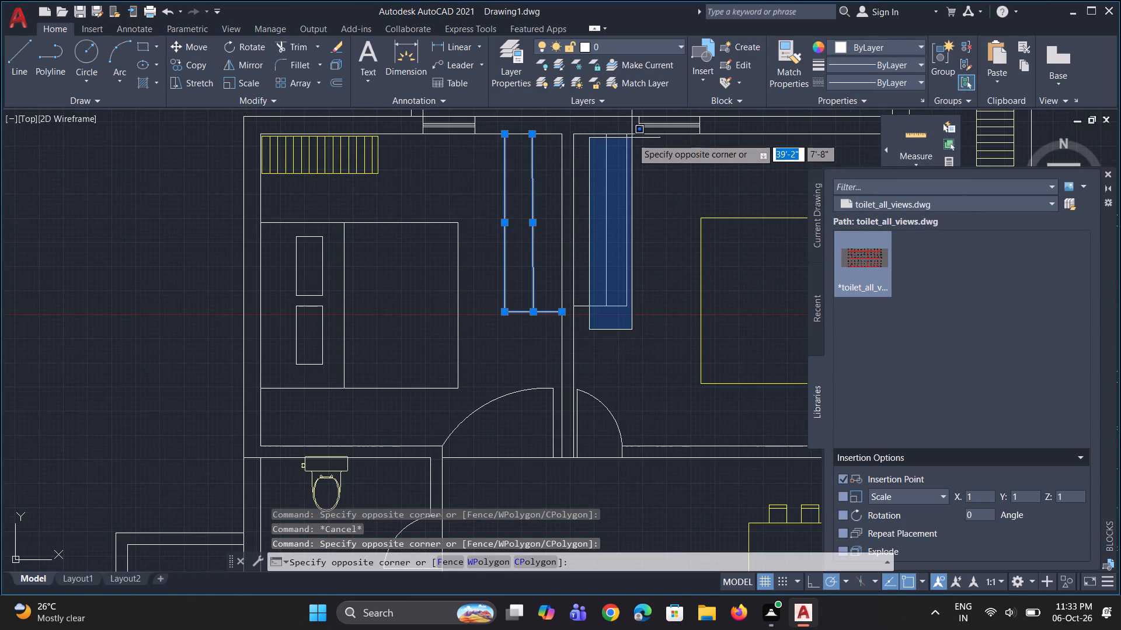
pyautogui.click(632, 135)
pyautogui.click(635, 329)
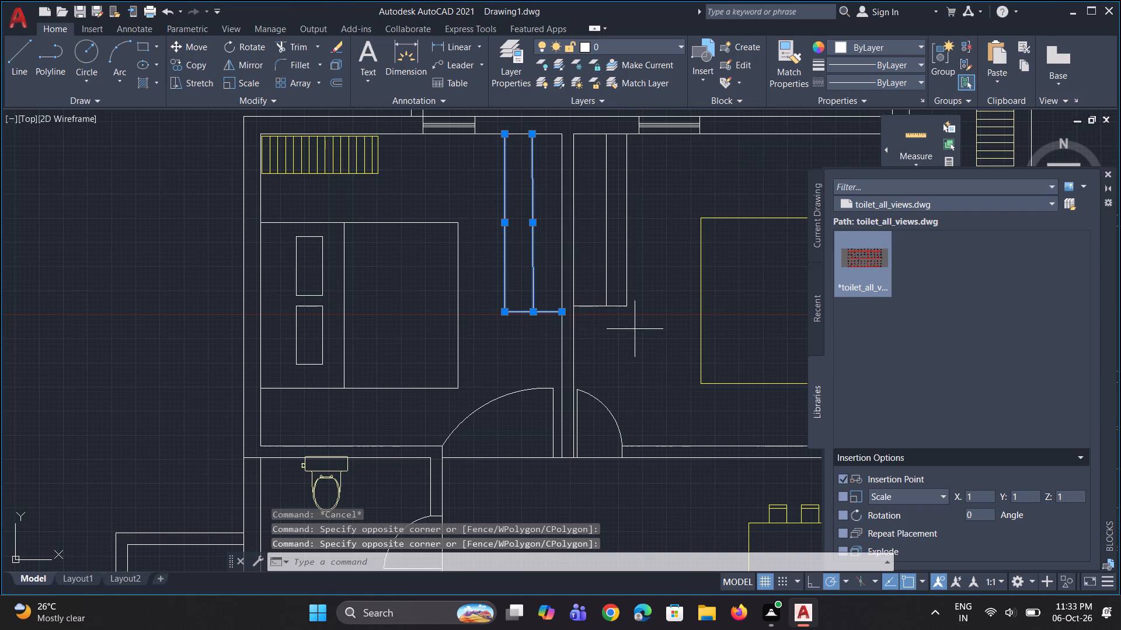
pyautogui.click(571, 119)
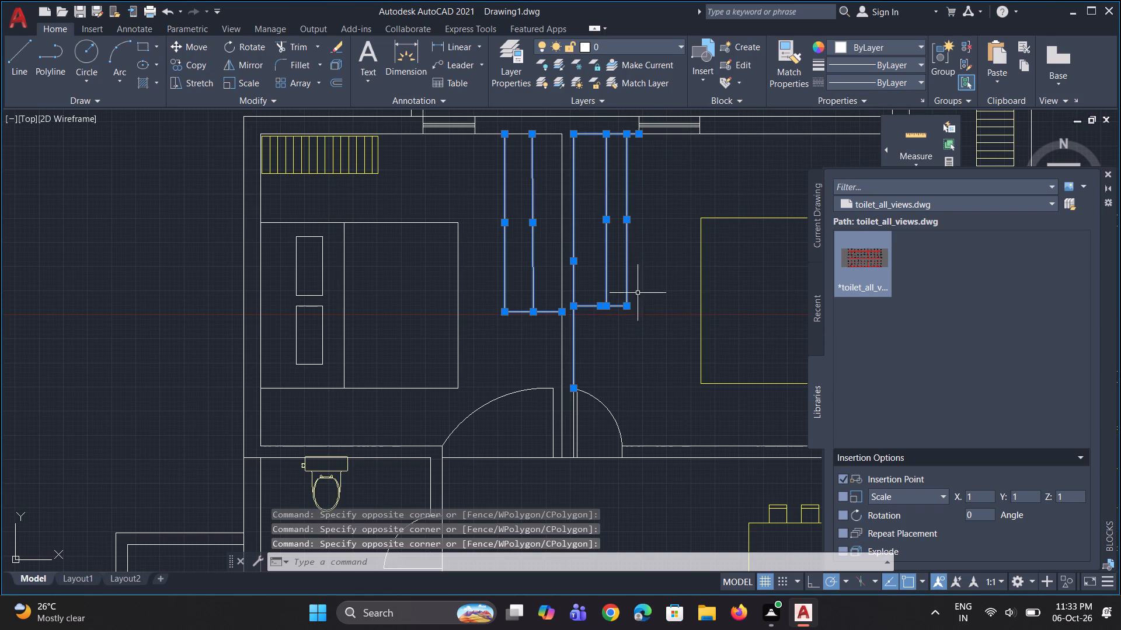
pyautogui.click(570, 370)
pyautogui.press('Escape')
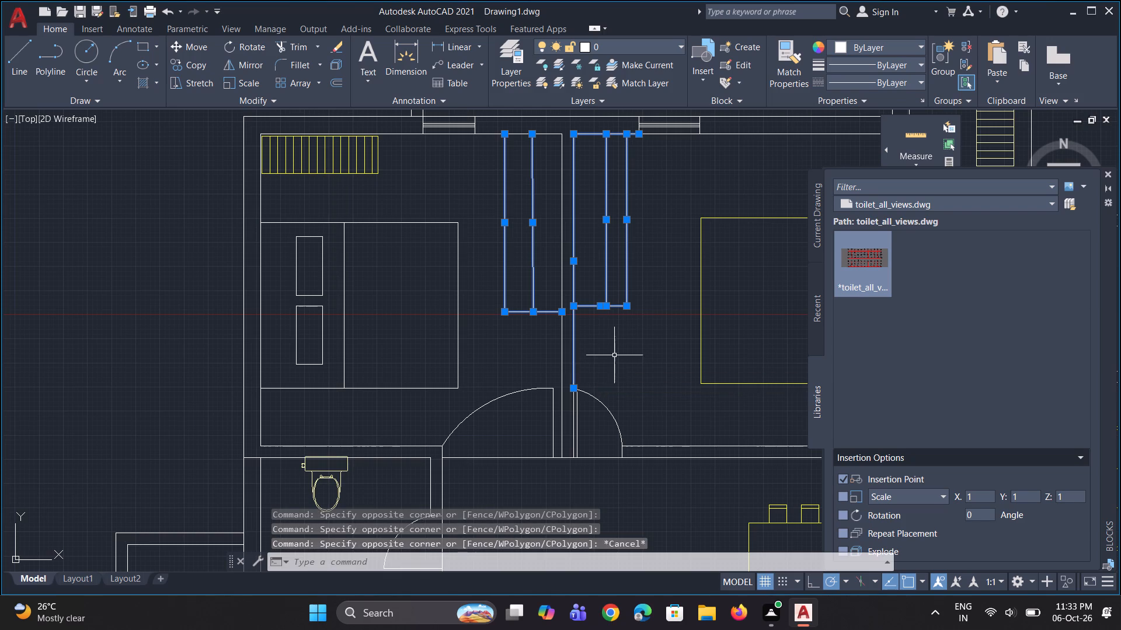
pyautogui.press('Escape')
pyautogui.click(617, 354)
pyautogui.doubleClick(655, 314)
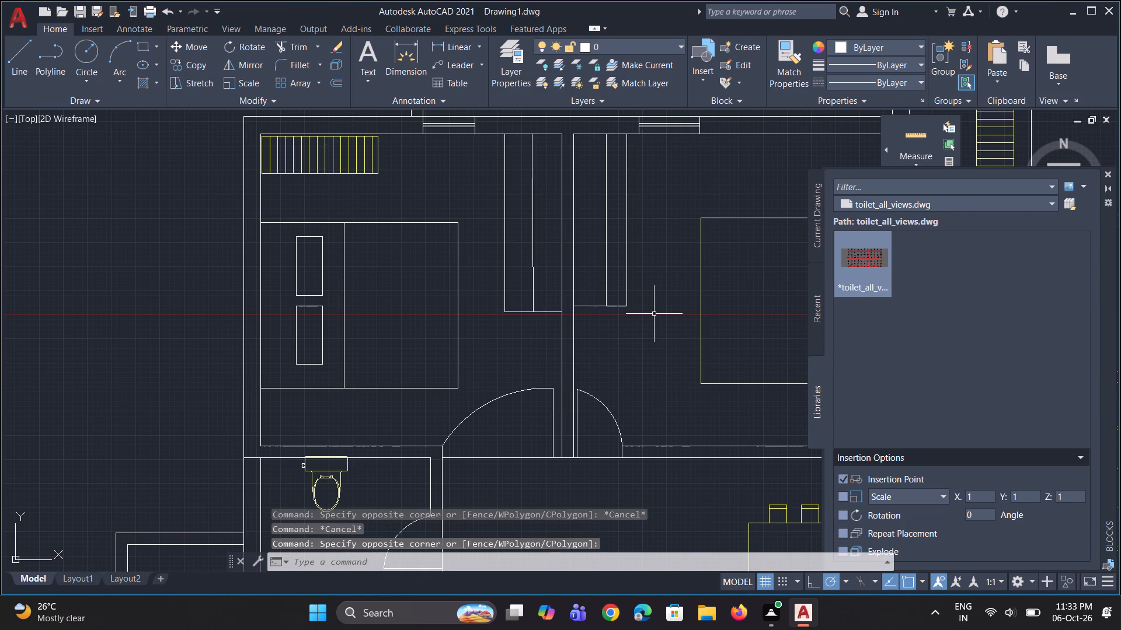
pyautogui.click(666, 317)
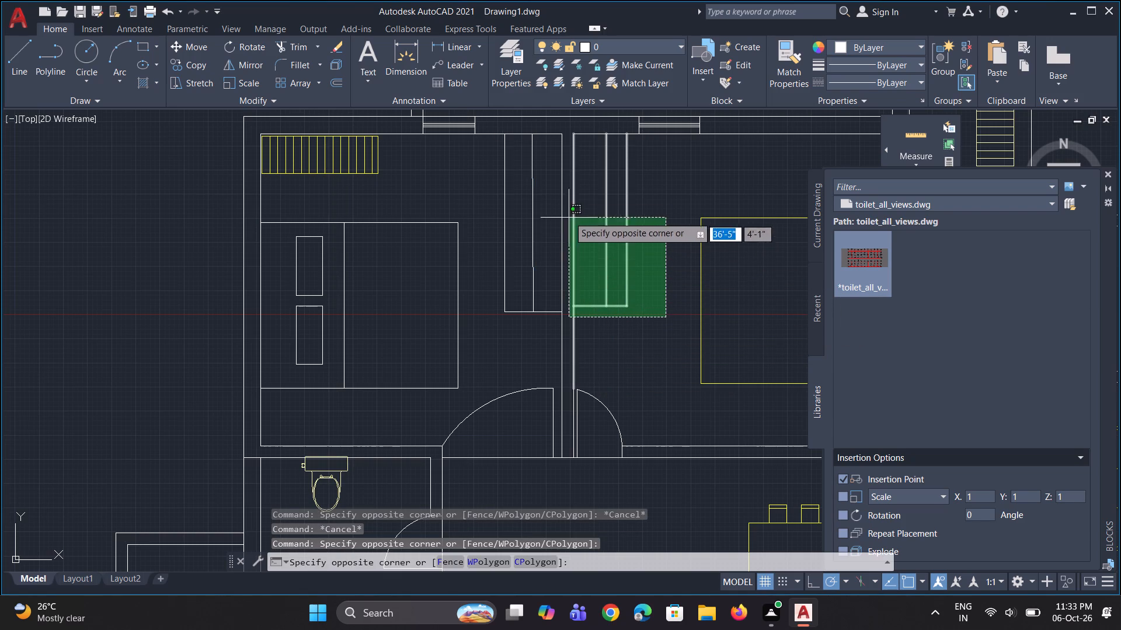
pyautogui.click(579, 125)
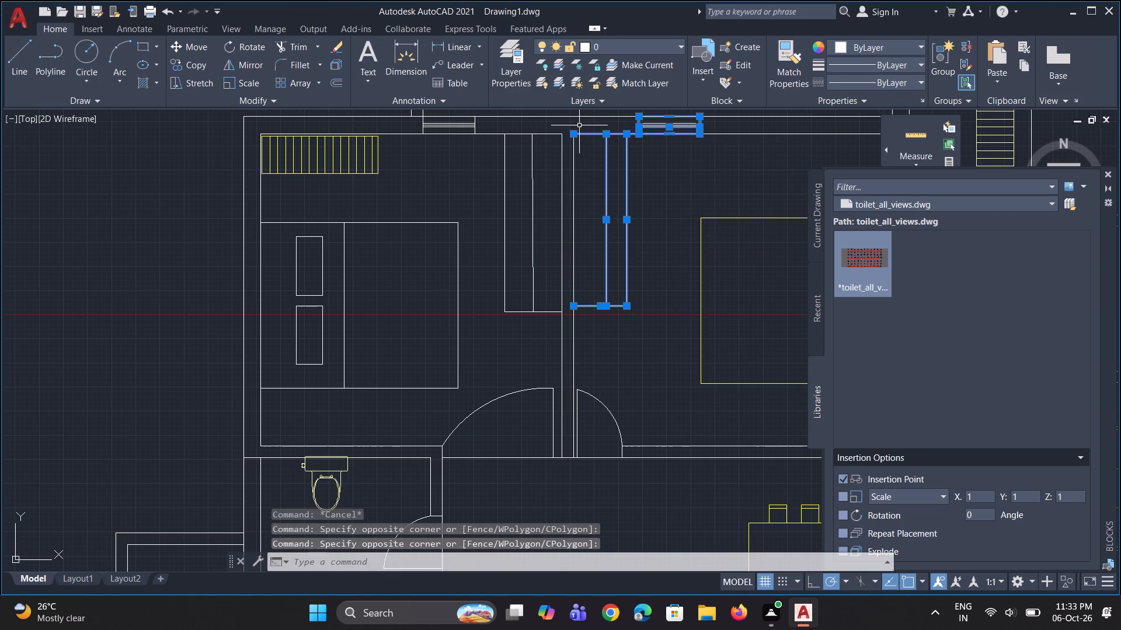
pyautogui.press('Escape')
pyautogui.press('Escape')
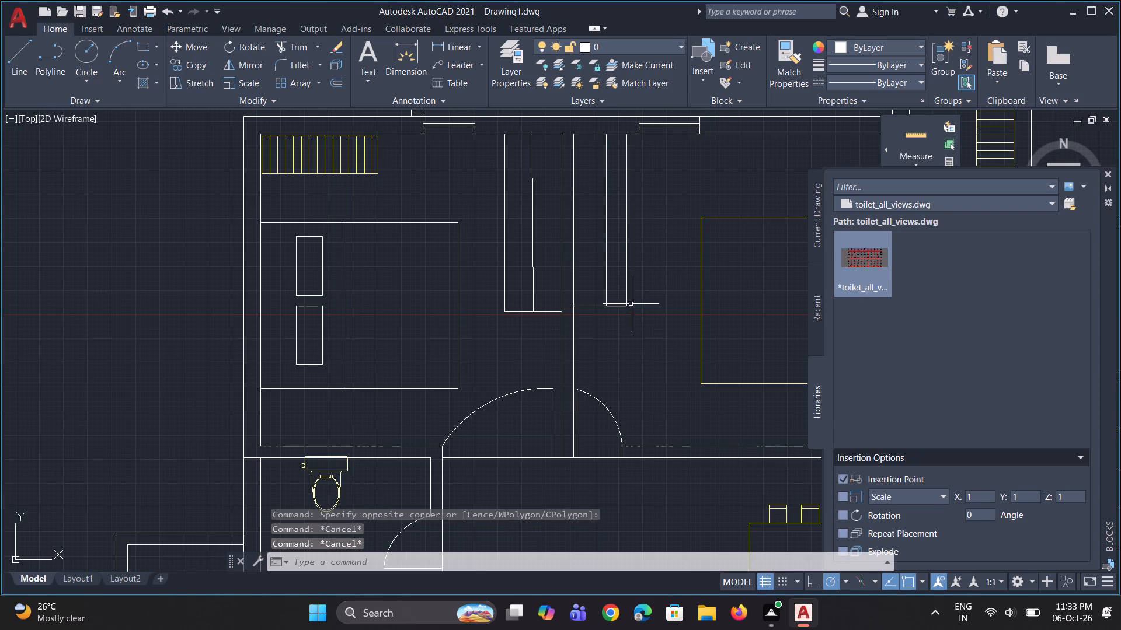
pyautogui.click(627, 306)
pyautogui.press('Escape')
# Change the colour of the three wardrobe lines along the north-east bedroom's west wall to Yellow.
pyautogui.click(607, 269)
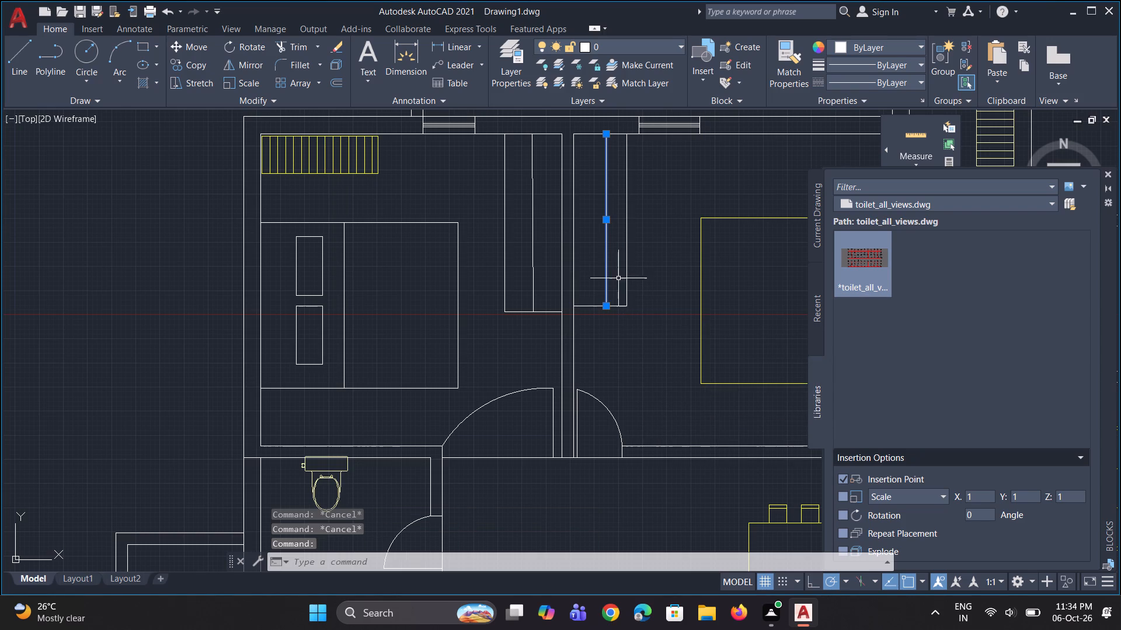
pyautogui.click(628, 285)
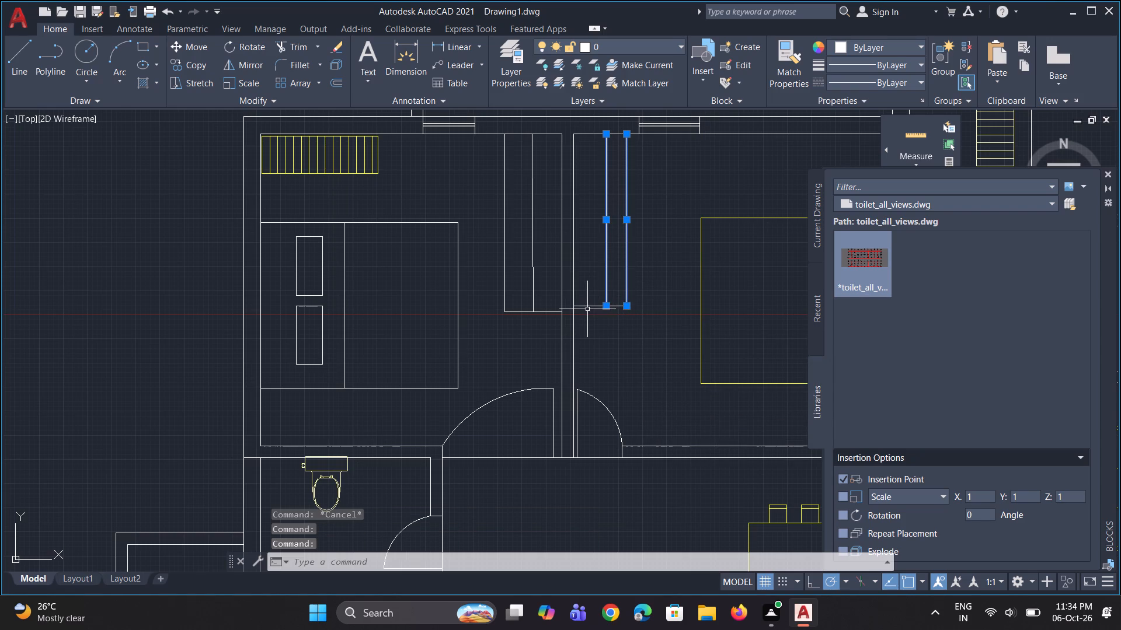
pyautogui.click(588, 307)
pyautogui.scroll(2, 635, 307)
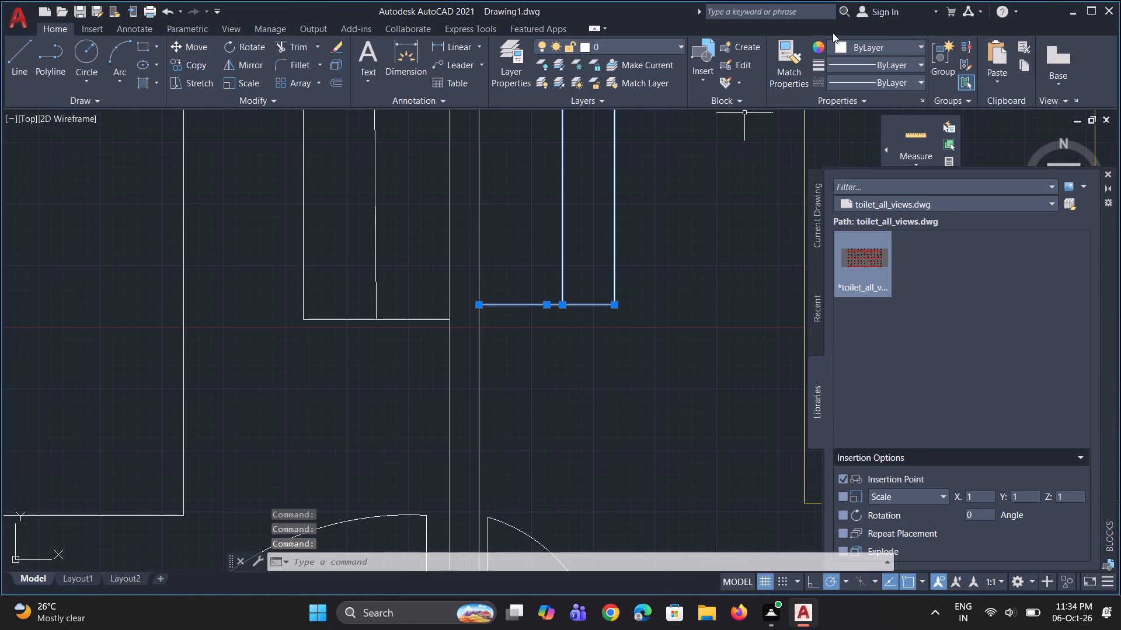
pyautogui.click(835, 50)
pyautogui.click(850, 198)
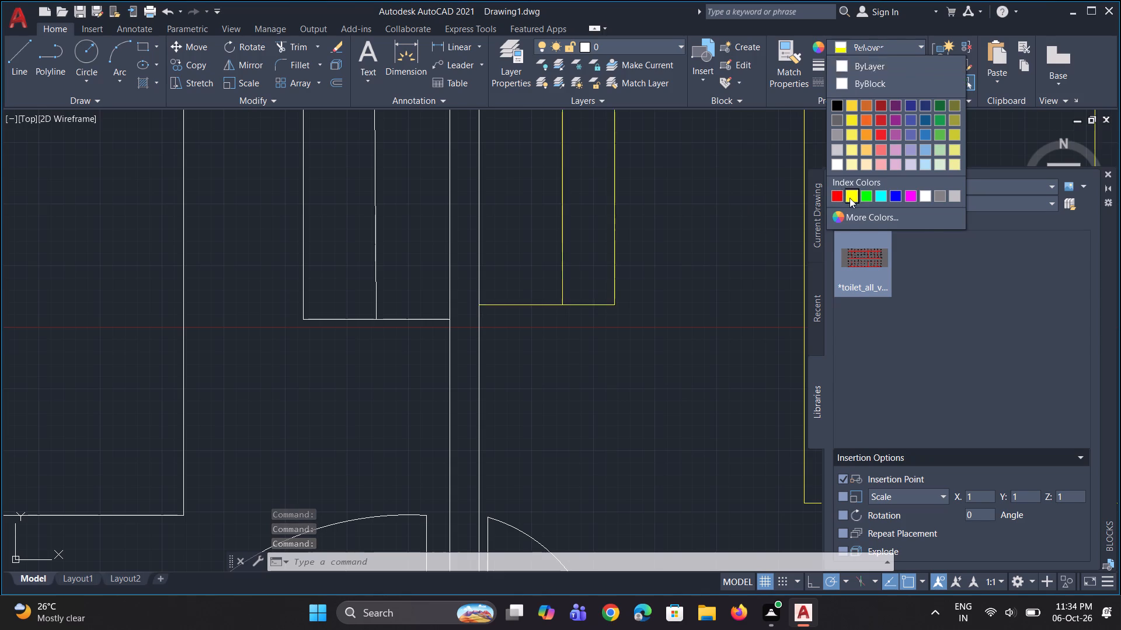
pyautogui.press('Escape')
# Change the colour of the three wardrobe lines along the north-west bedroom's east wall to Yellow.
pyautogui.scroll(-2, 629, 352)
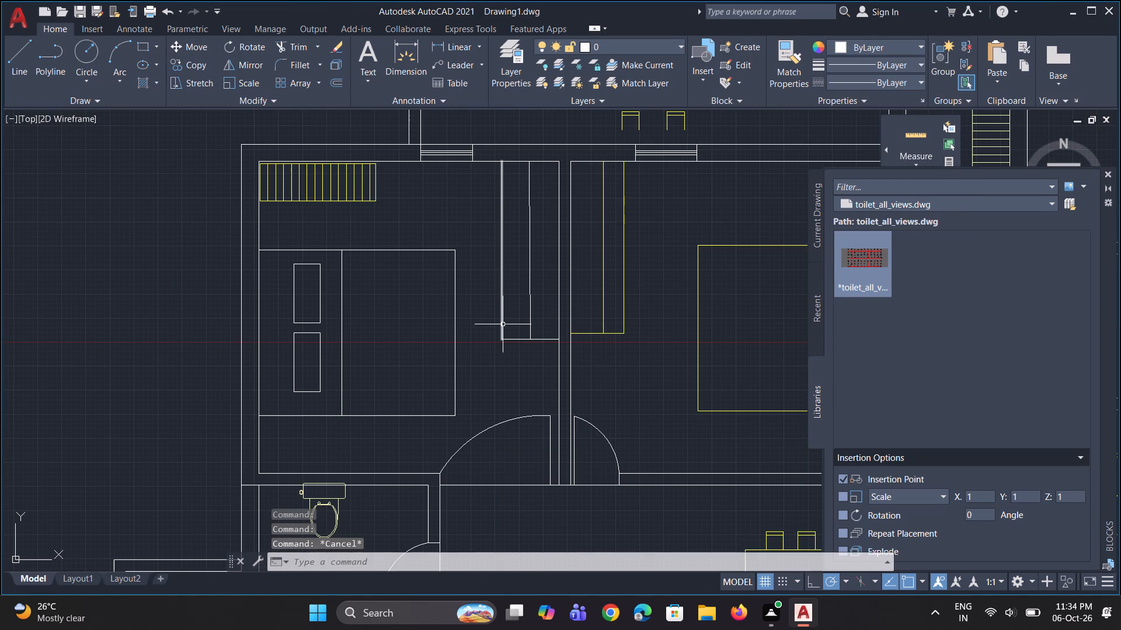
pyautogui.click(503, 324)
pyautogui.click(529, 324)
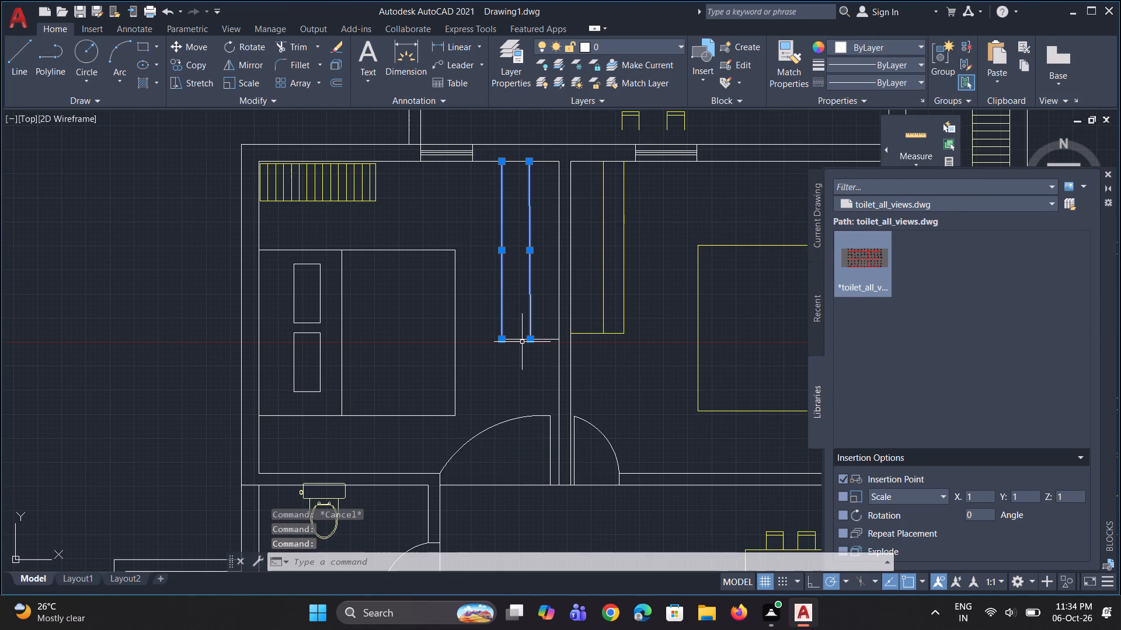
pyautogui.click(524, 340)
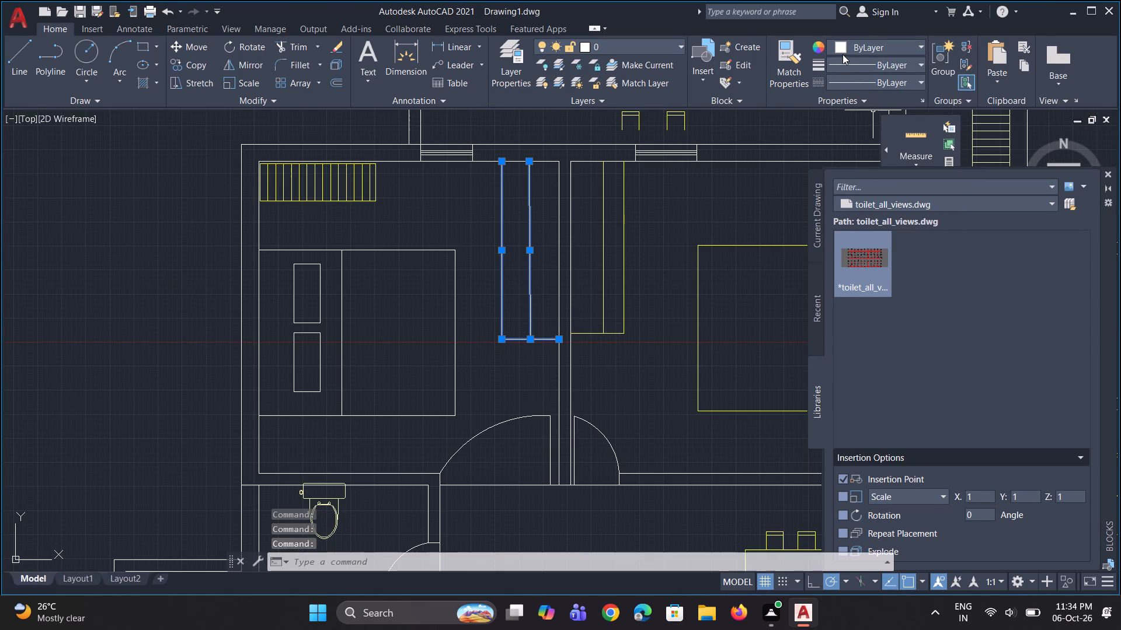
pyautogui.click(843, 54)
pyautogui.click(852, 197)
pyautogui.press('Escape')
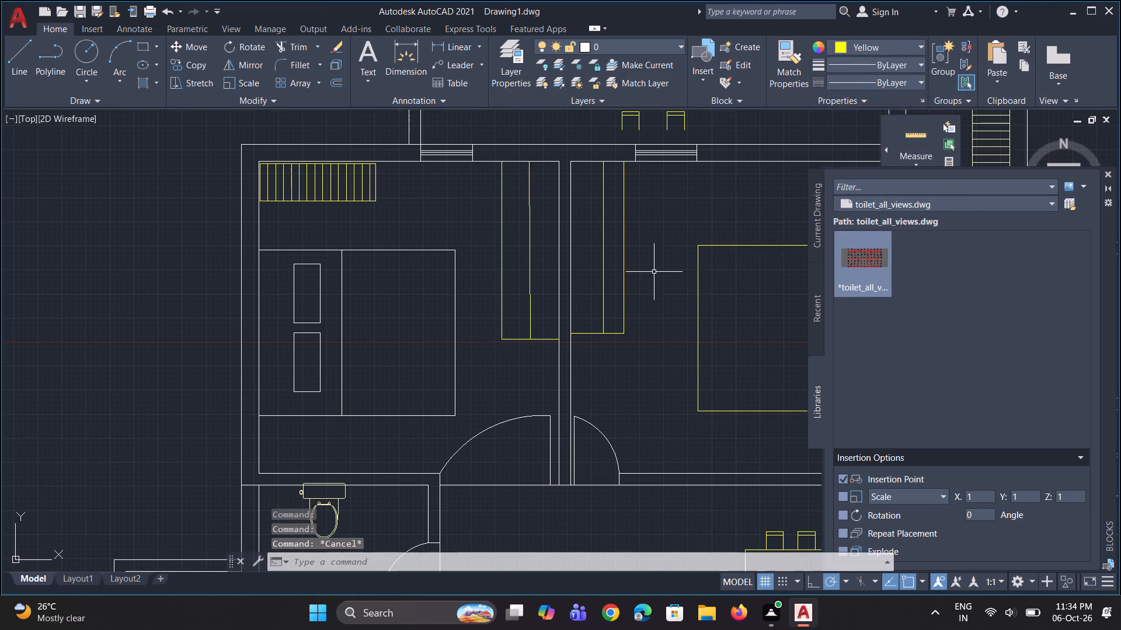
# Change the colour of the toilet fixture in the bathroom south of the north-west bedroom to Yellow.
pyautogui.scroll(-3, 643, 269)
pyautogui.scroll(3, 624, 352)
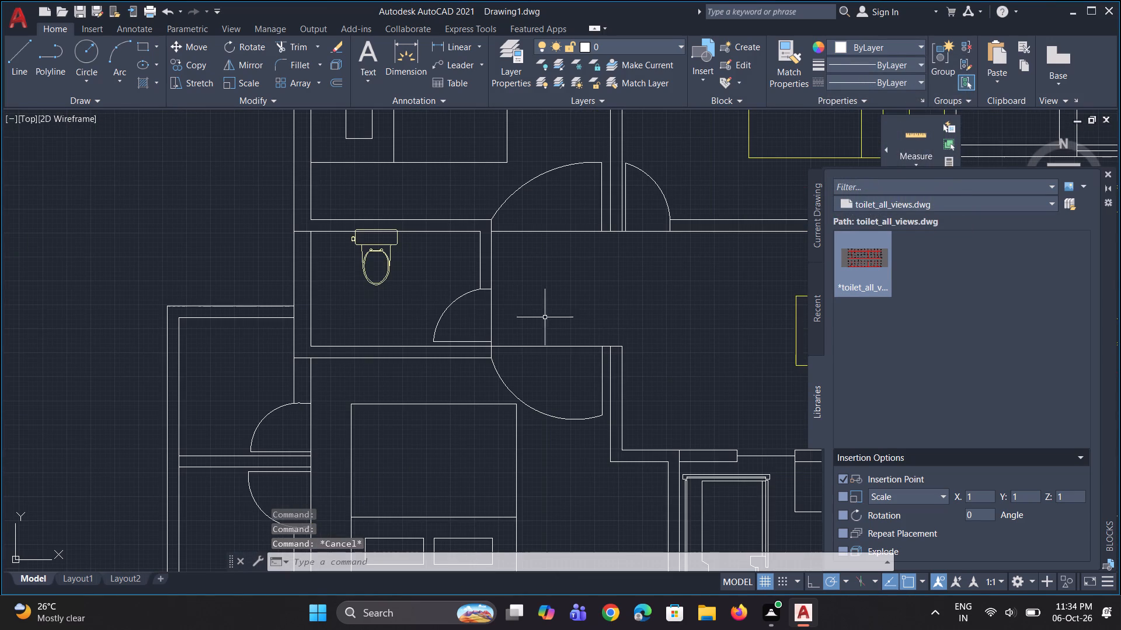
pyautogui.click(381, 279)
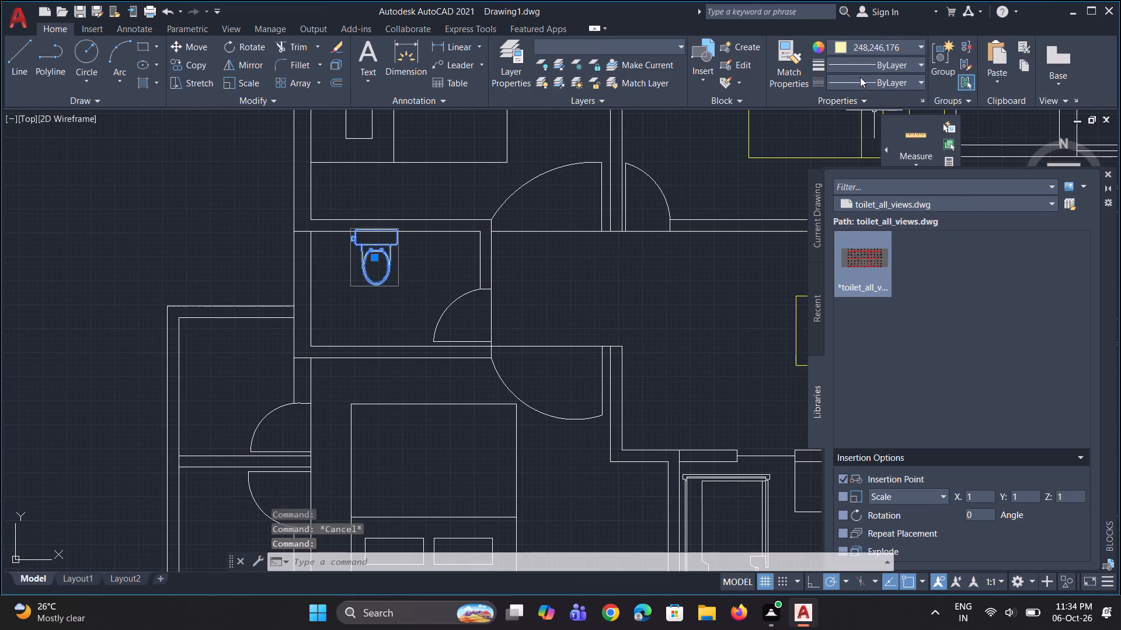
pyautogui.click(838, 43)
pyautogui.click(858, 199)
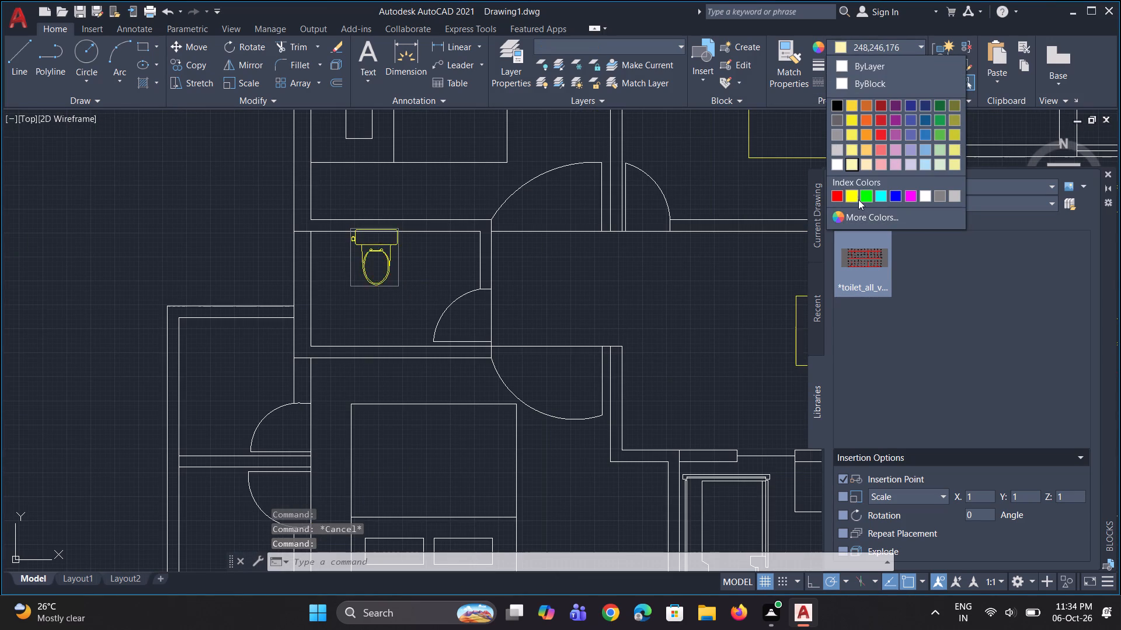
pyautogui.press('Escape')
# Change the colour of the bed in the south-west bedroom to Yellow.
pyautogui.scroll(-2, 505, 298)
pyautogui.scroll(1, 444, 434)
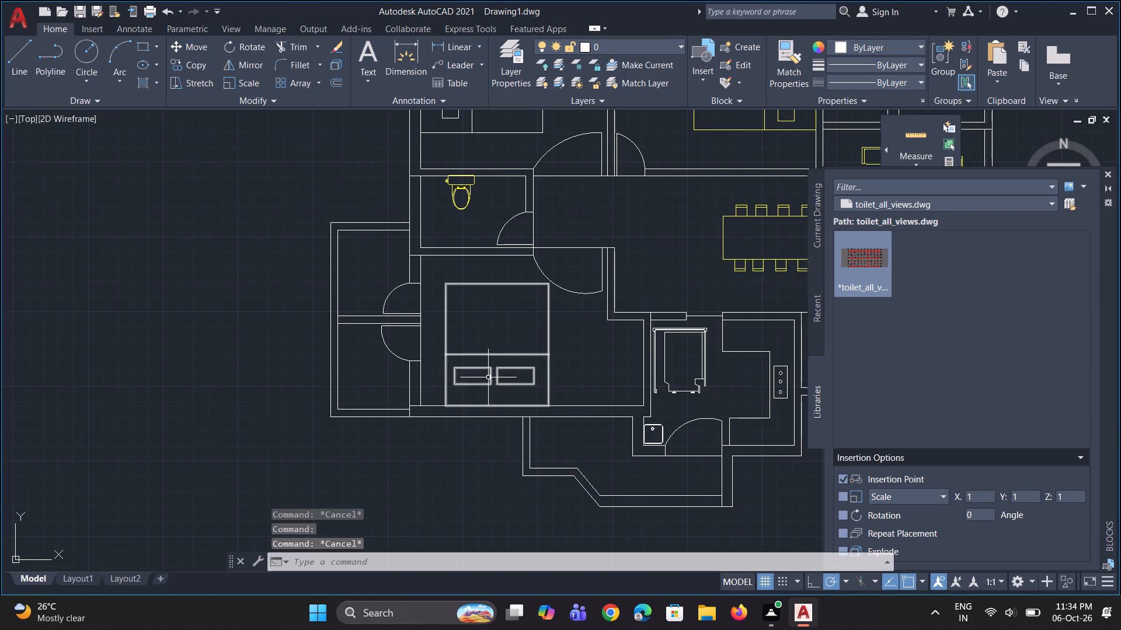
pyautogui.click(427, 272)
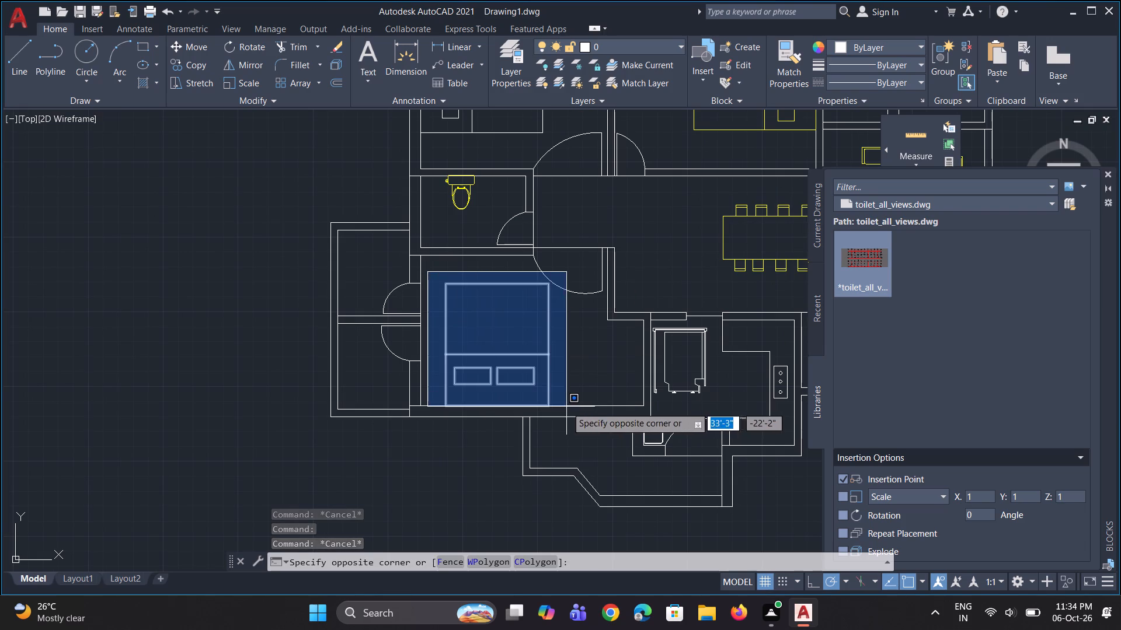
pyautogui.click(566, 407)
pyautogui.click(848, 47)
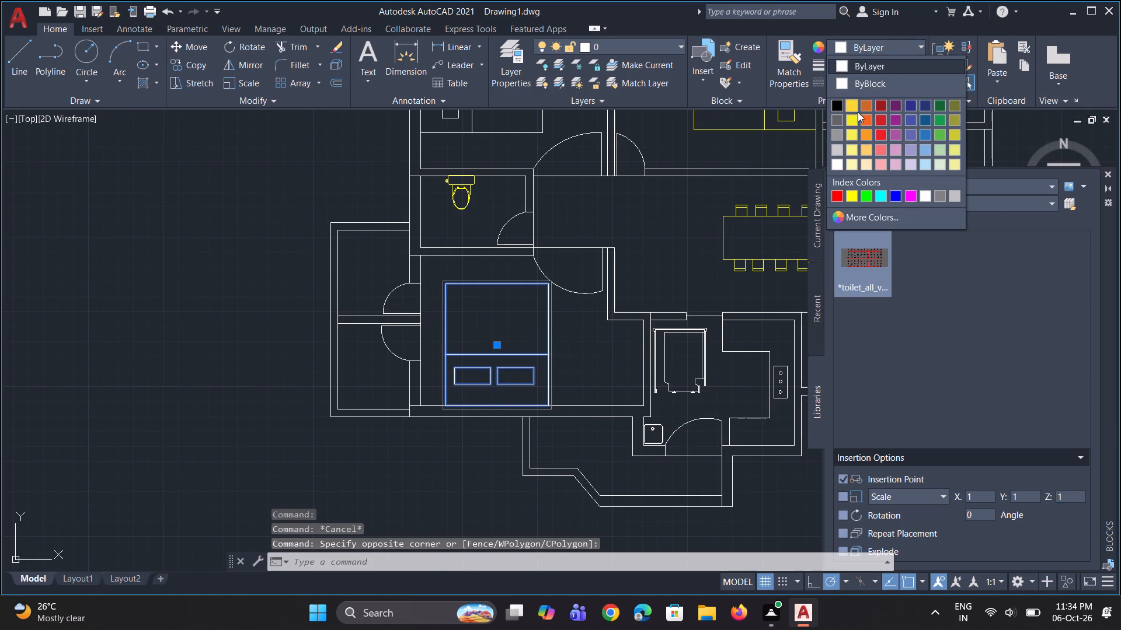
pyautogui.click(850, 191)
pyautogui.press('Escape')
# Set the colour of the large appliance block along the kitchen's west wall to Yellow.
pyautogui.scroll(-2, 440, 346)
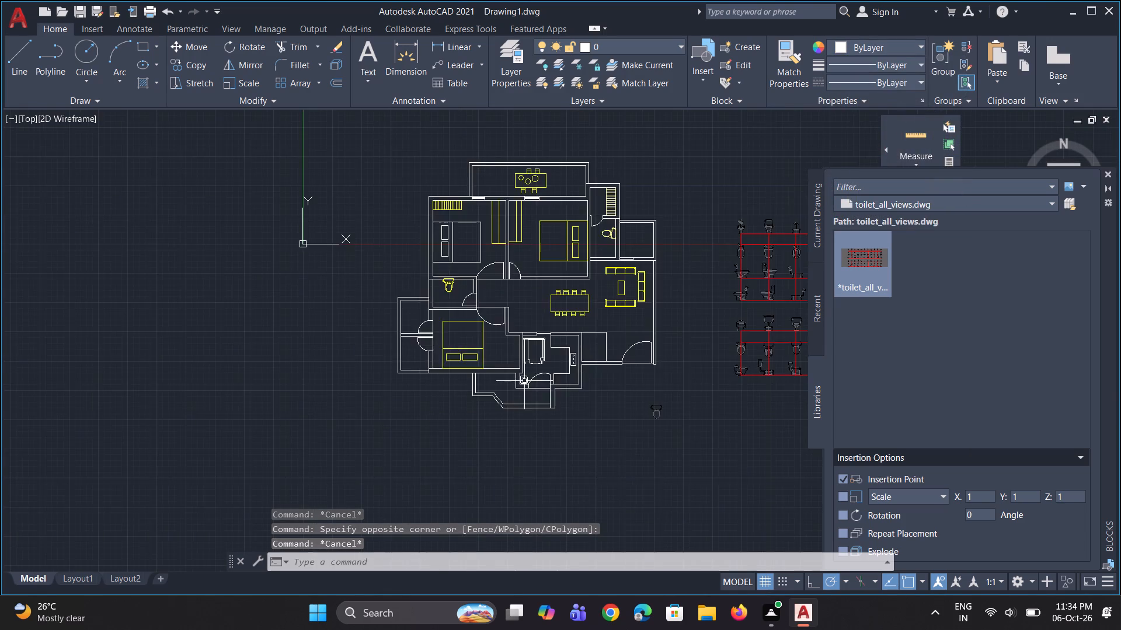
pyautogui.scroll(2, 534, 388)
pyautogui.click(550, 325)
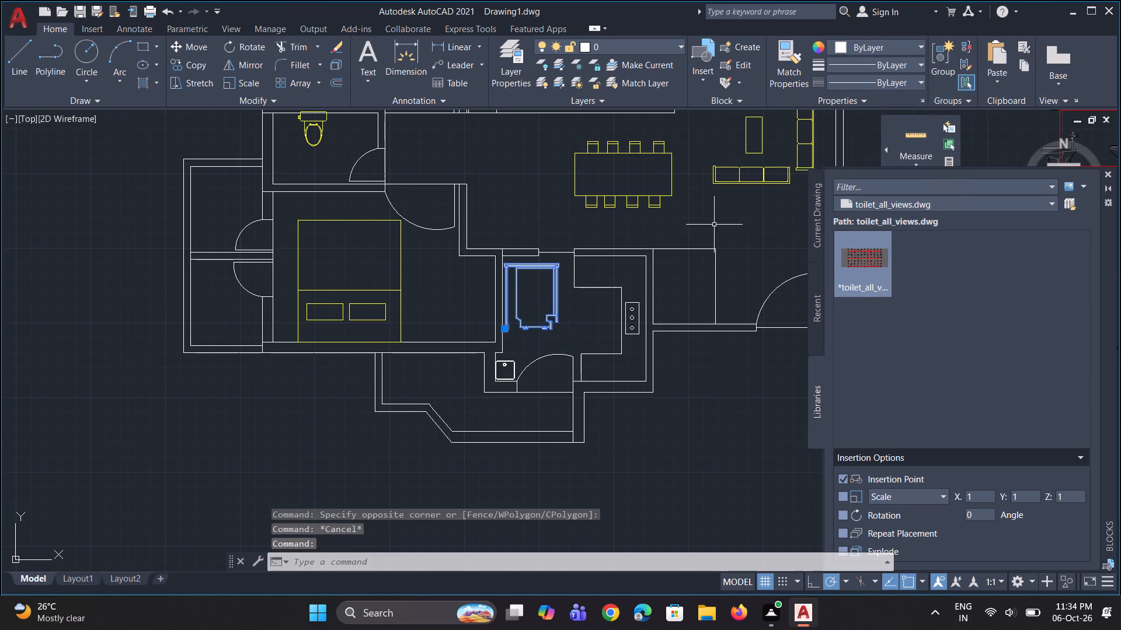
pyautogui.click(831, 41)
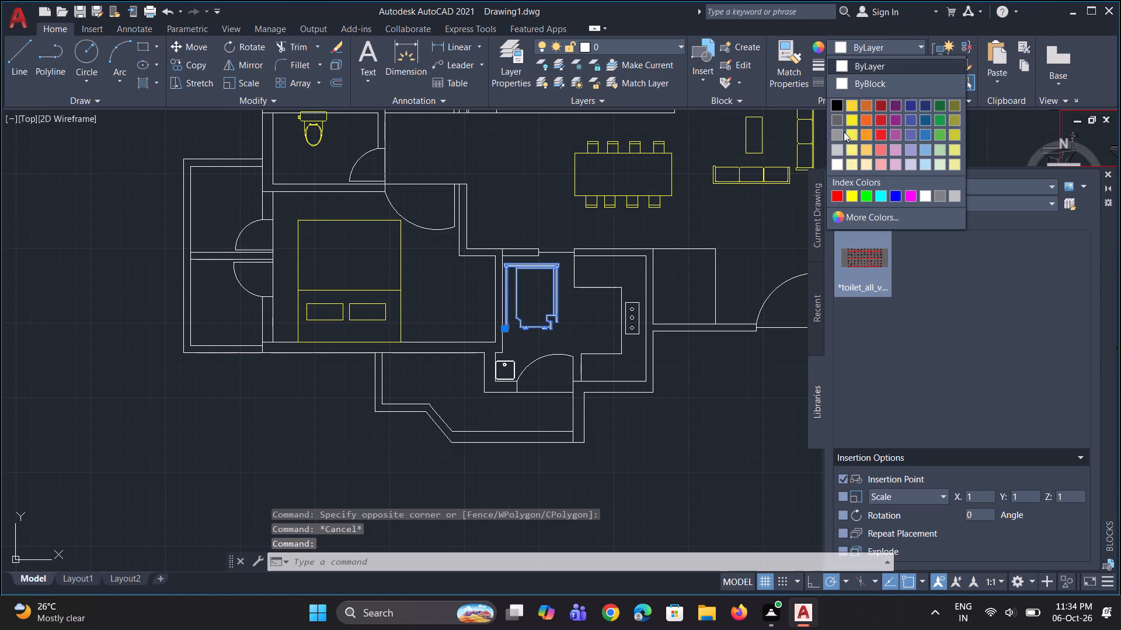
pyautogui.click(846, 197)
pyautogui.scroll(2, 555, 378)
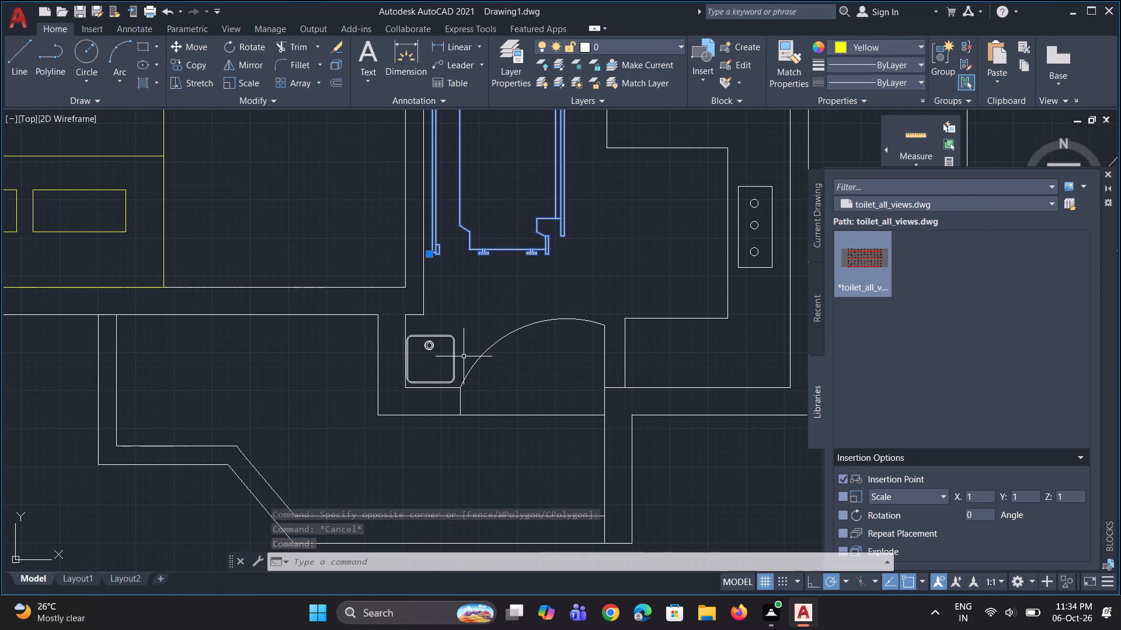
pyautogui.click(454, 357)
pyautogui.press('Escape')
pyautogui.press('Escape')
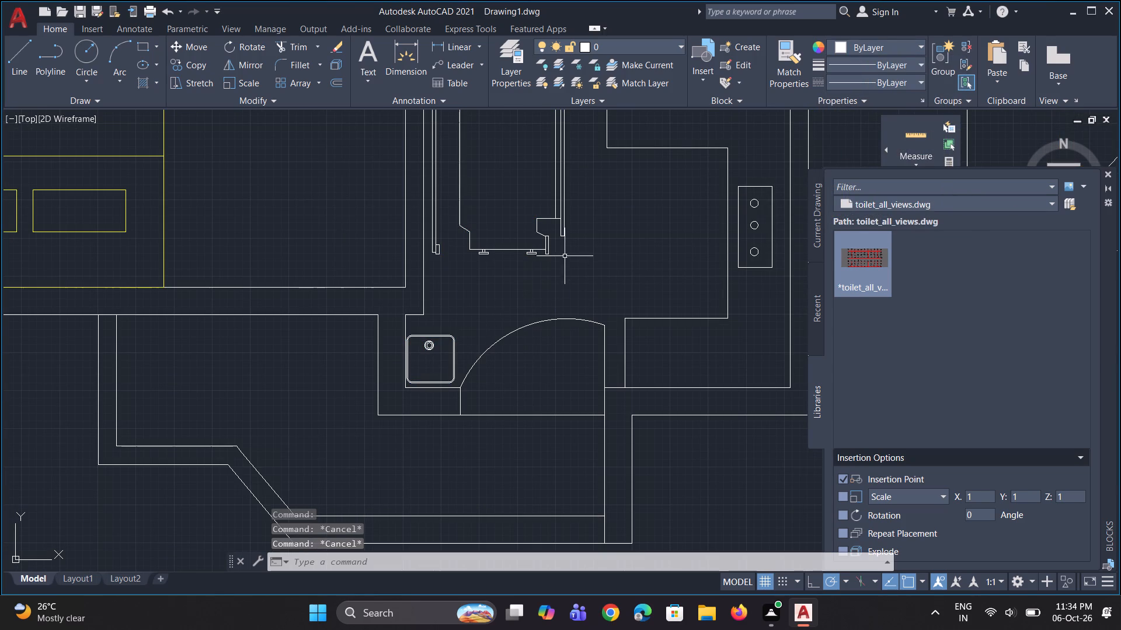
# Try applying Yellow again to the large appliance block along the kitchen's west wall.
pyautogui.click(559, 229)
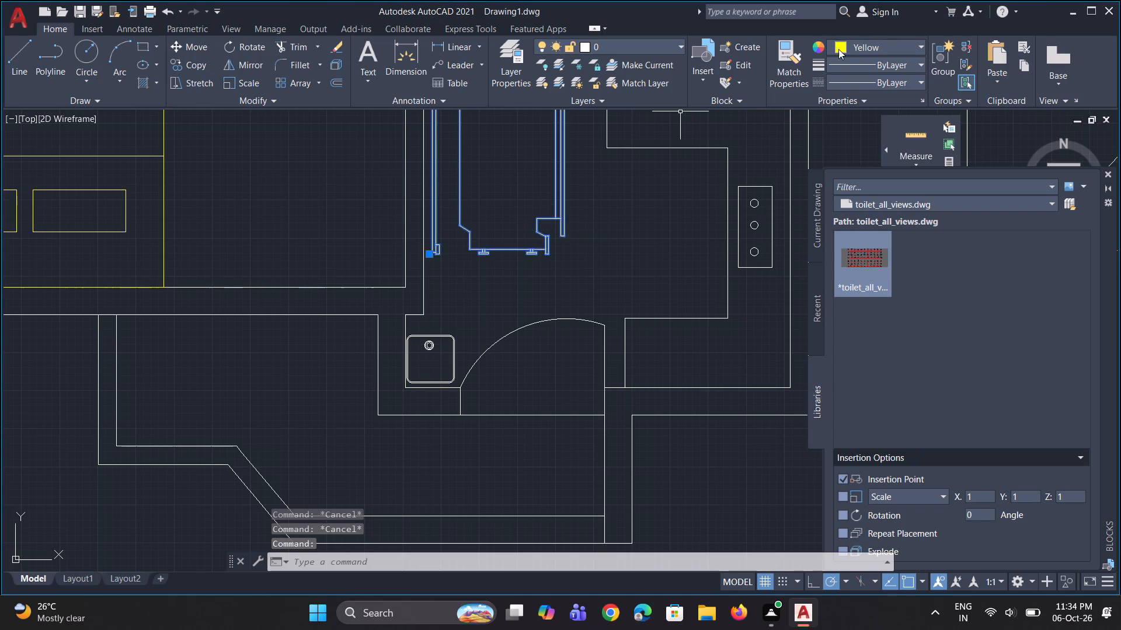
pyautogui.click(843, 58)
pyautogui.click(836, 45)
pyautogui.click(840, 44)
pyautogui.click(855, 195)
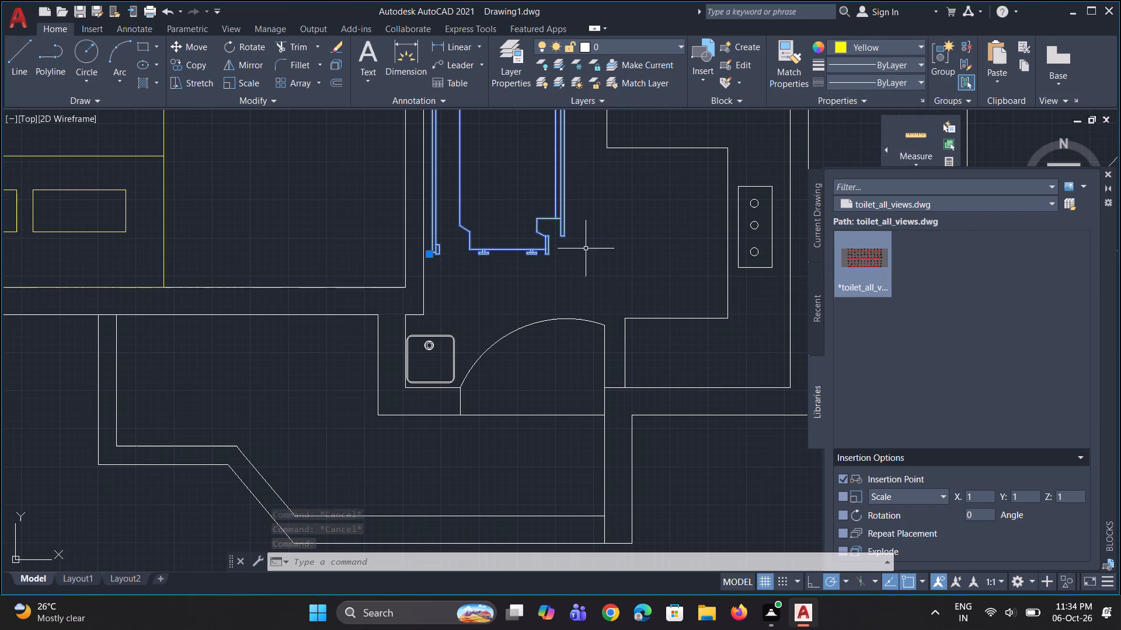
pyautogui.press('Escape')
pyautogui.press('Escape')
# Change the colour of the square sink block in the kitchen's south-west corner to Yellow.
pyautogui.click(458, 363)
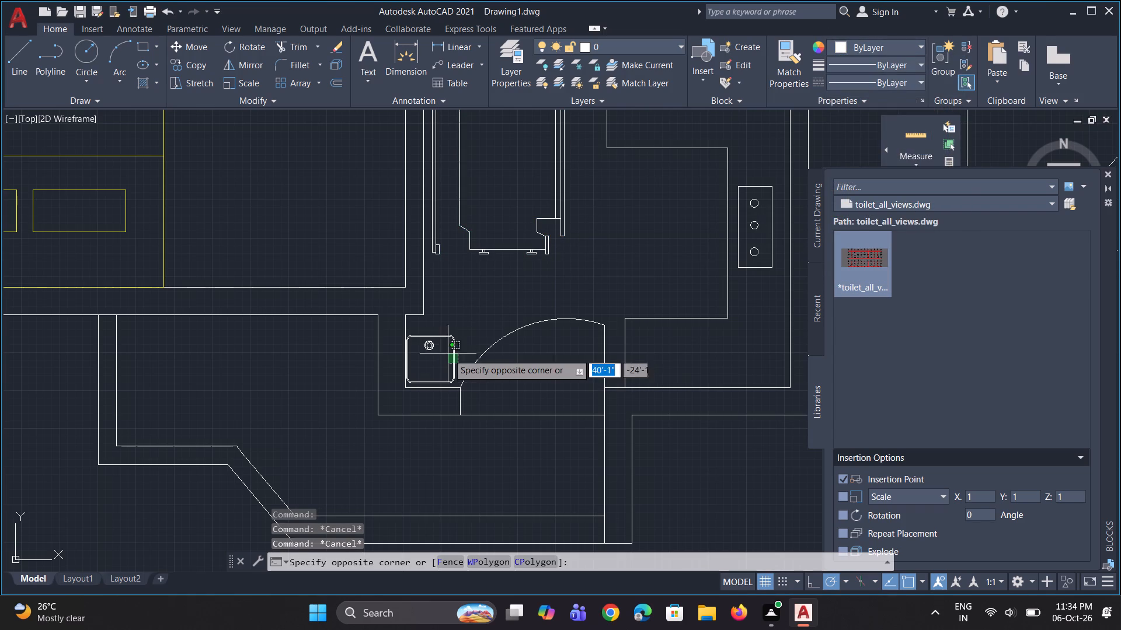
pyautogui.click(438, 349)
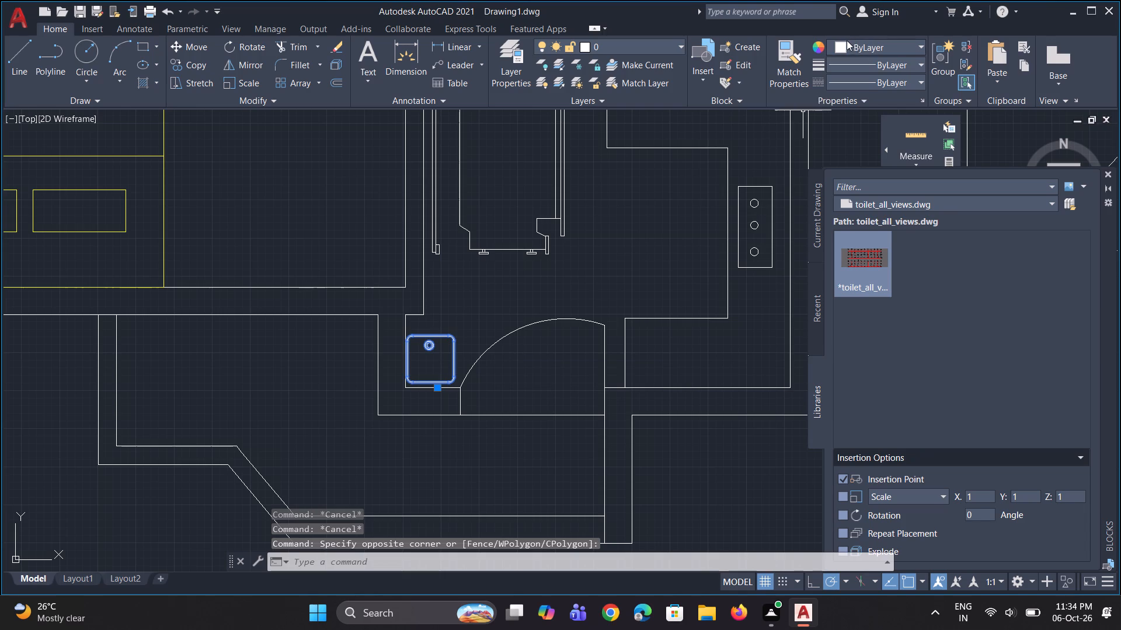
pyautogui.click(841, 43)
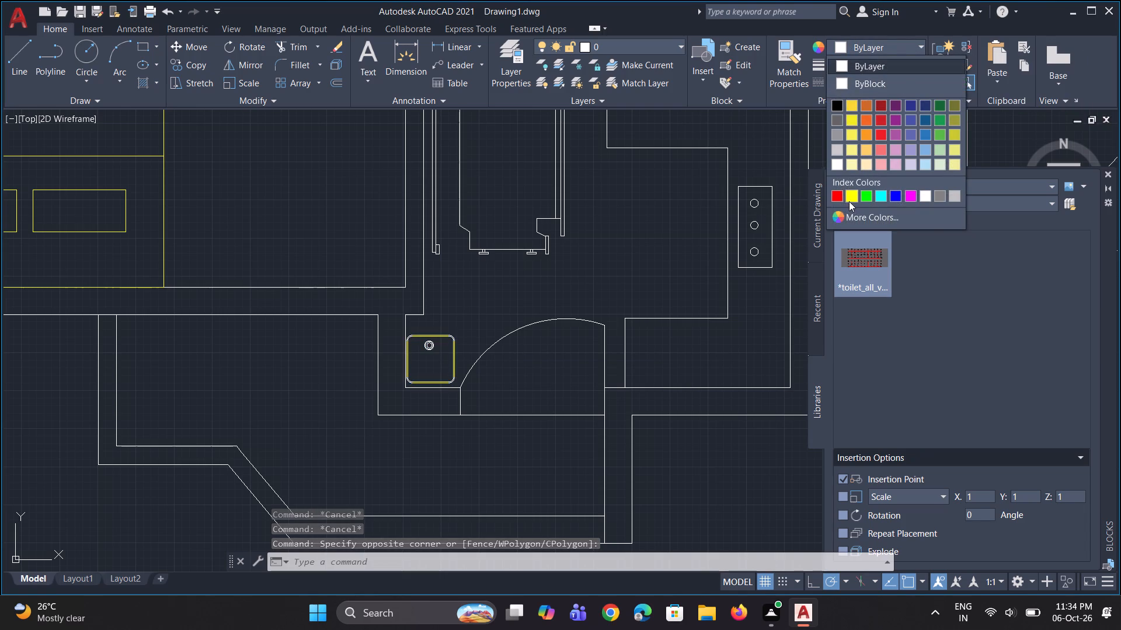
pyautogui.click(849, 201)
pyautogui.scroll(-3, 631, 237)
pyautogui.press('Escape')
# Change the colour of the stove's rectangle and three burner circles on the kitchen's east counter to Yellow.
pyautogui.scroll(2, 682, 242)
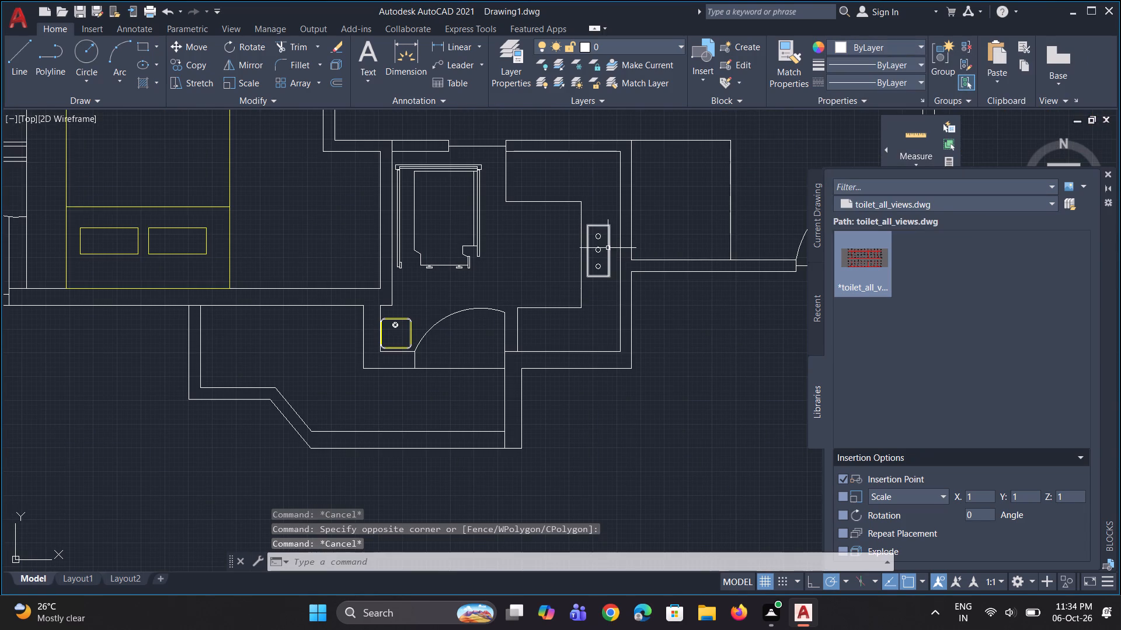
pyautogui.click(589, 214)
pyautogui.click(620, 281)
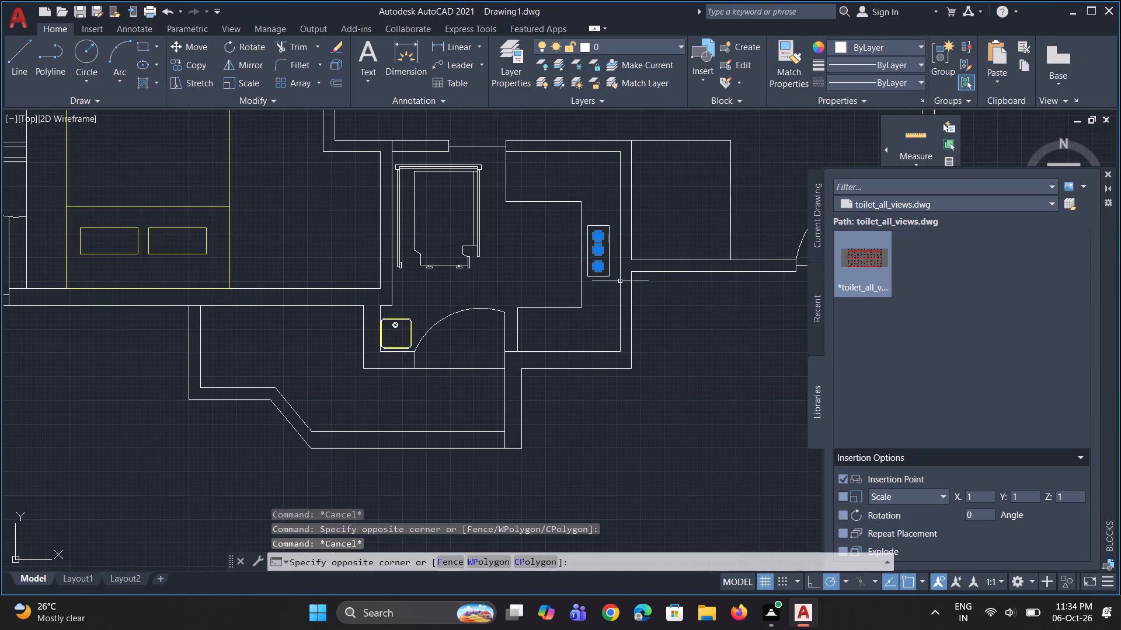
pyautogui.scroll(2, 587, 268)
pyautogui.click(582, 146)
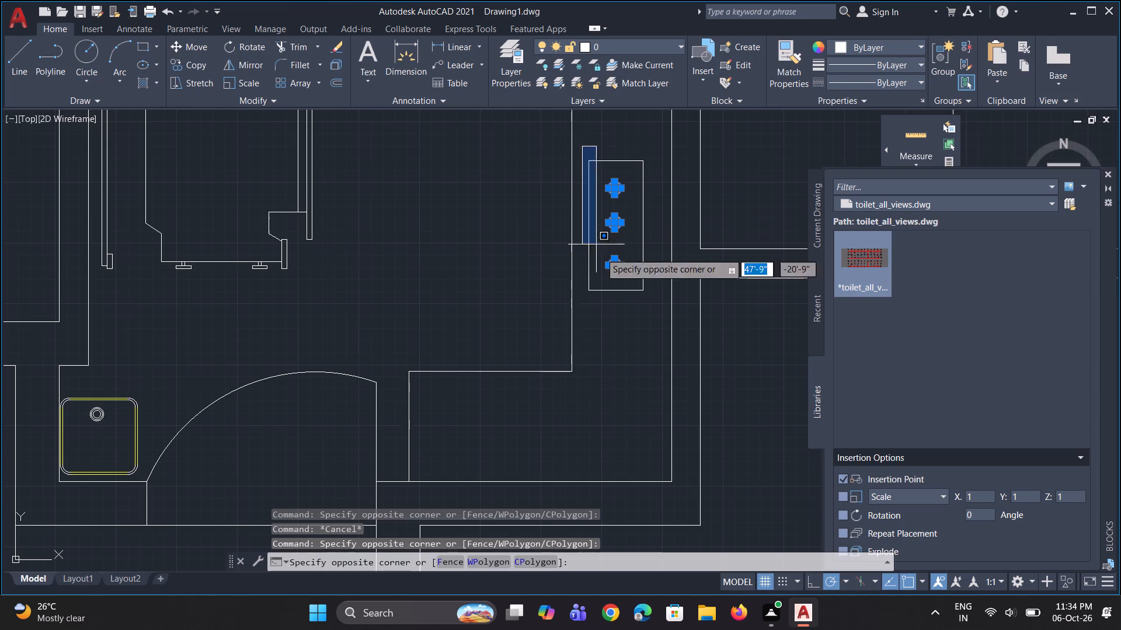
pyautogui.click(657, 312)
pyautogui.click(840, 51)
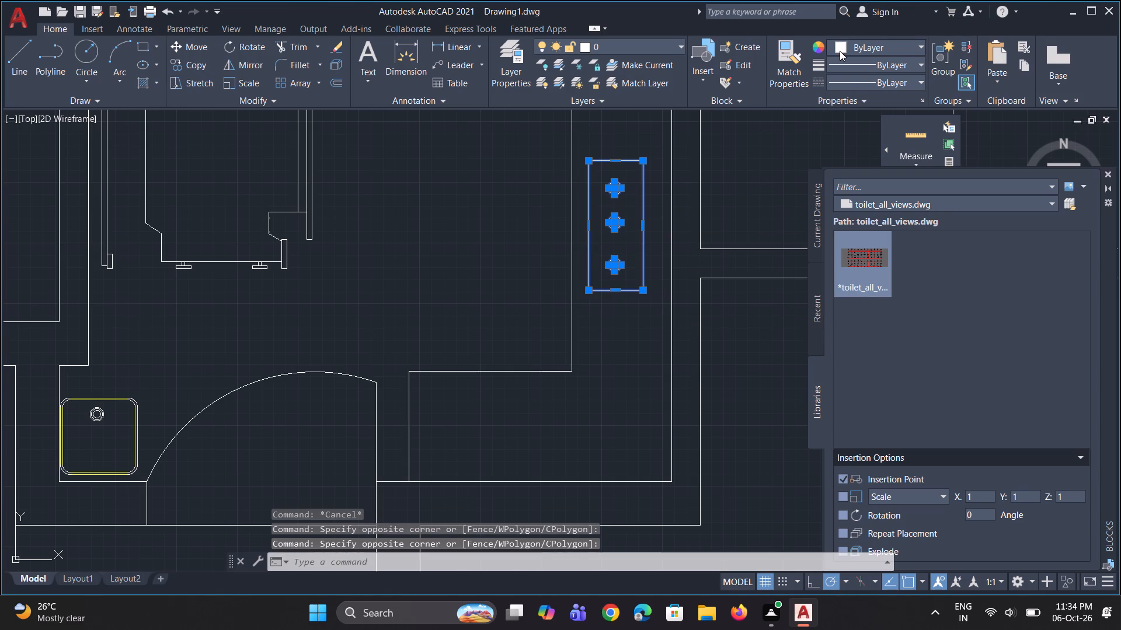
pyautogui.click(854, 197)
pyautogui.press('Escape')
# Add the multiline text label "bedroom" in the north-west bedroom, between the striped unit and the wardrobe above the bed.
pyautogui.scroll(-3, 624, 316)
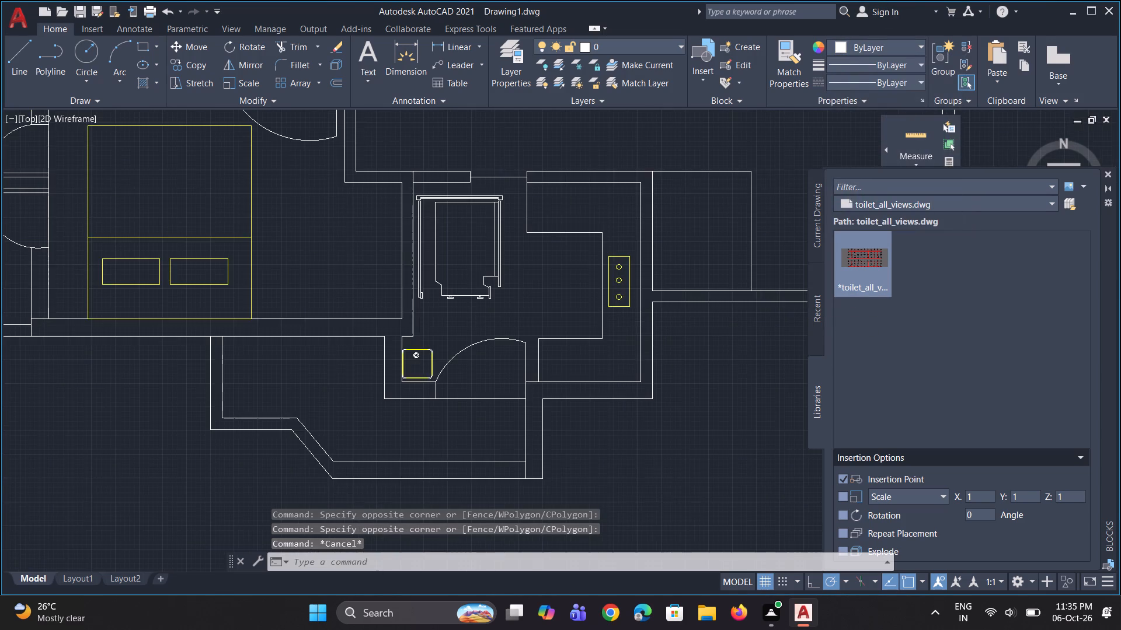
pyautogui.scroll(-2, 618, 319)
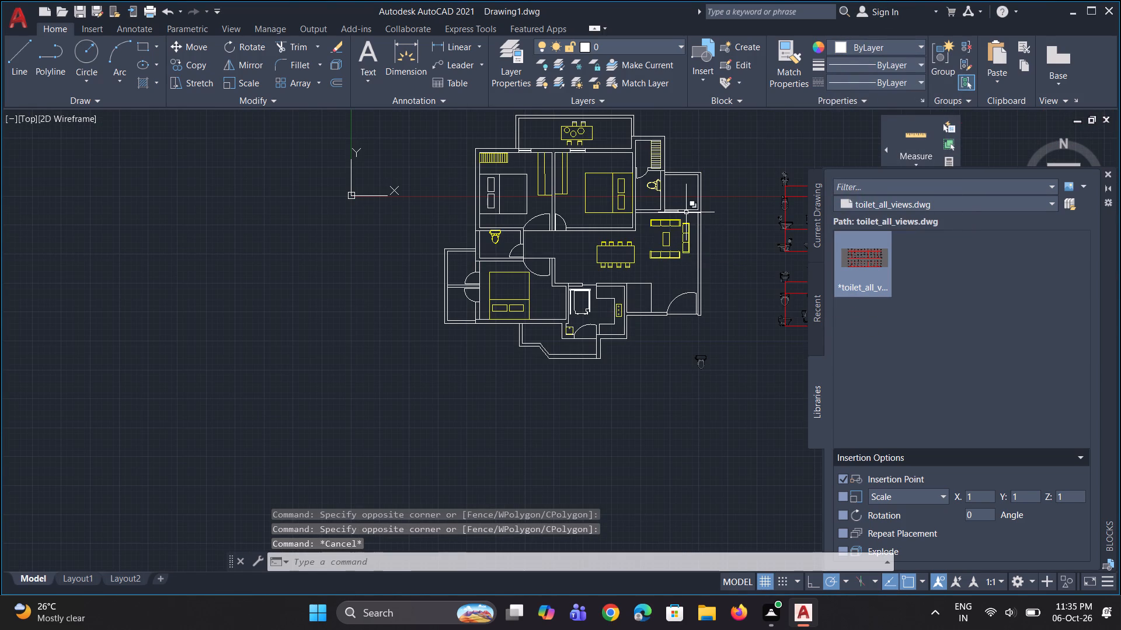
pyautogui.write('mtext')
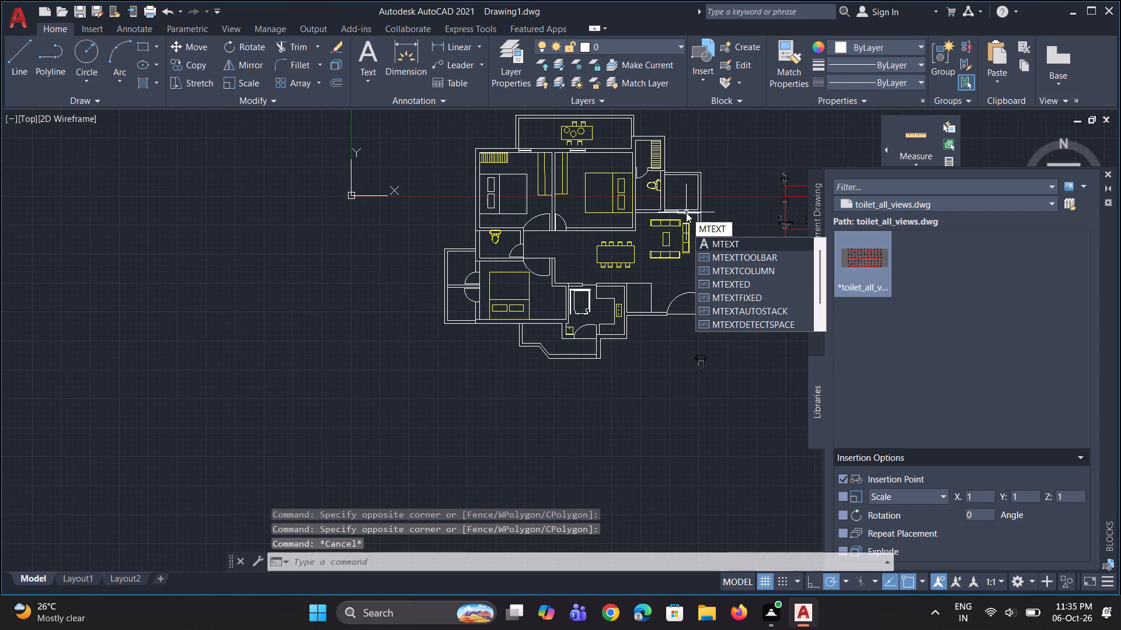
pyautogui.click(729, 243)
pyautogui.scroll(-1, 527, 185)
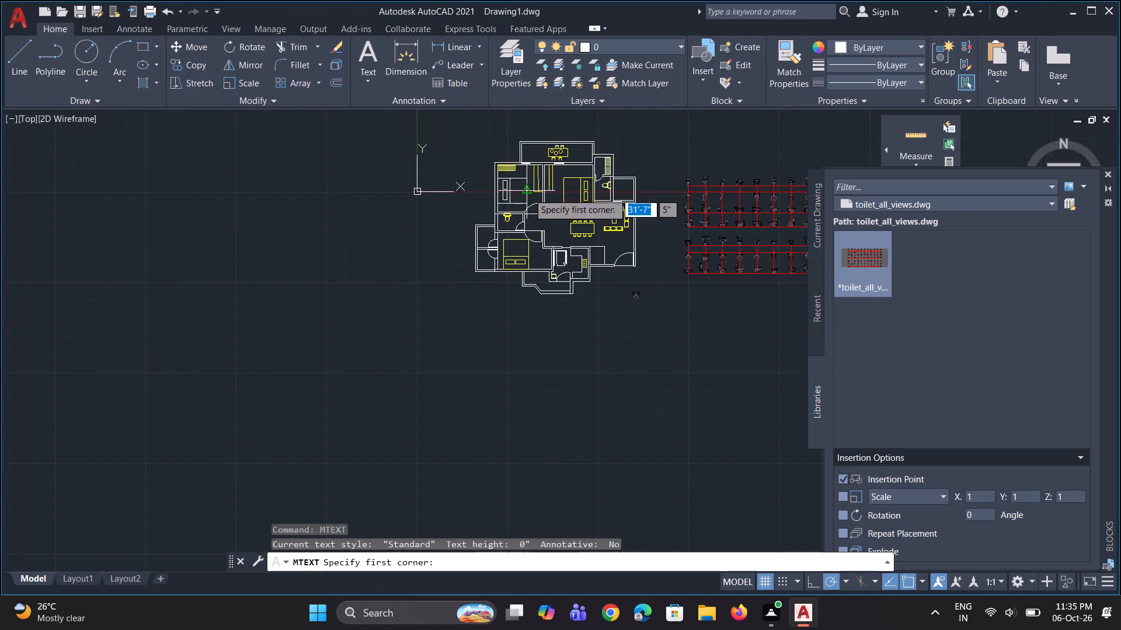
pyautogui.scroll(4, 536, 153)
pyautogui.scroll(-1, 505, 191)
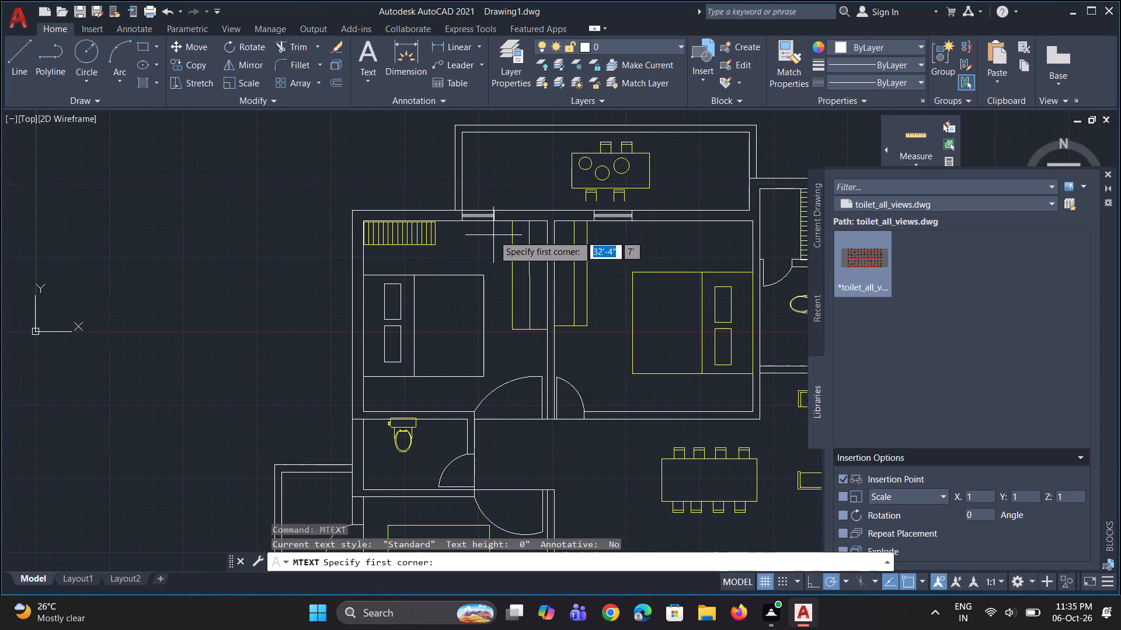
pyautogui.scroll(1, 469, 285)
pyautogui.doubleClick(423, 239)
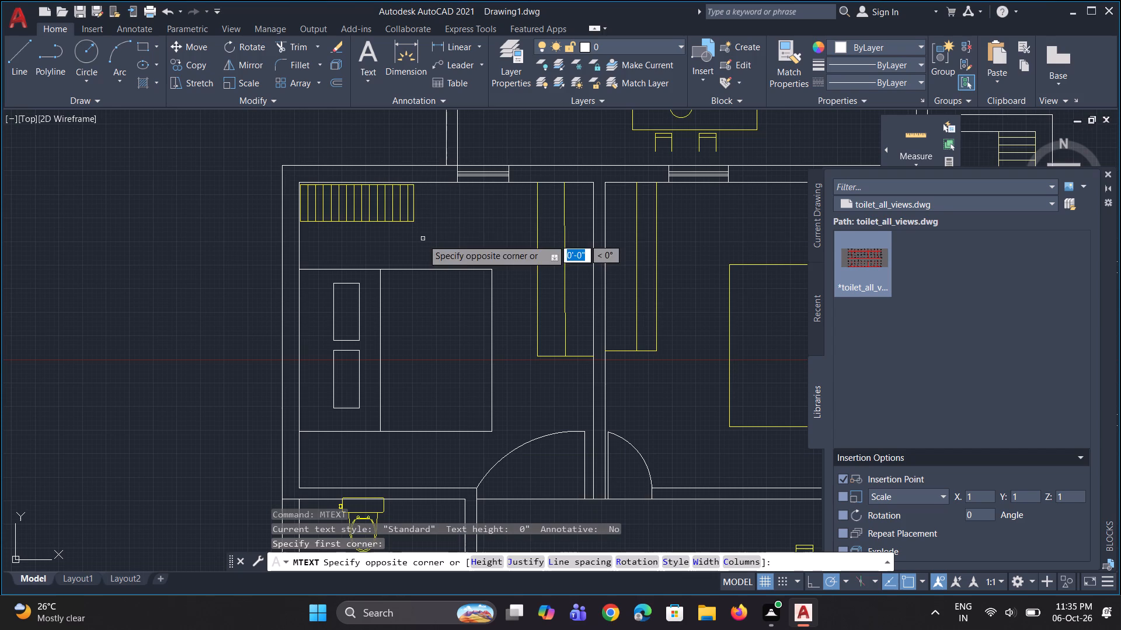
pyautogui.click(461, 242)
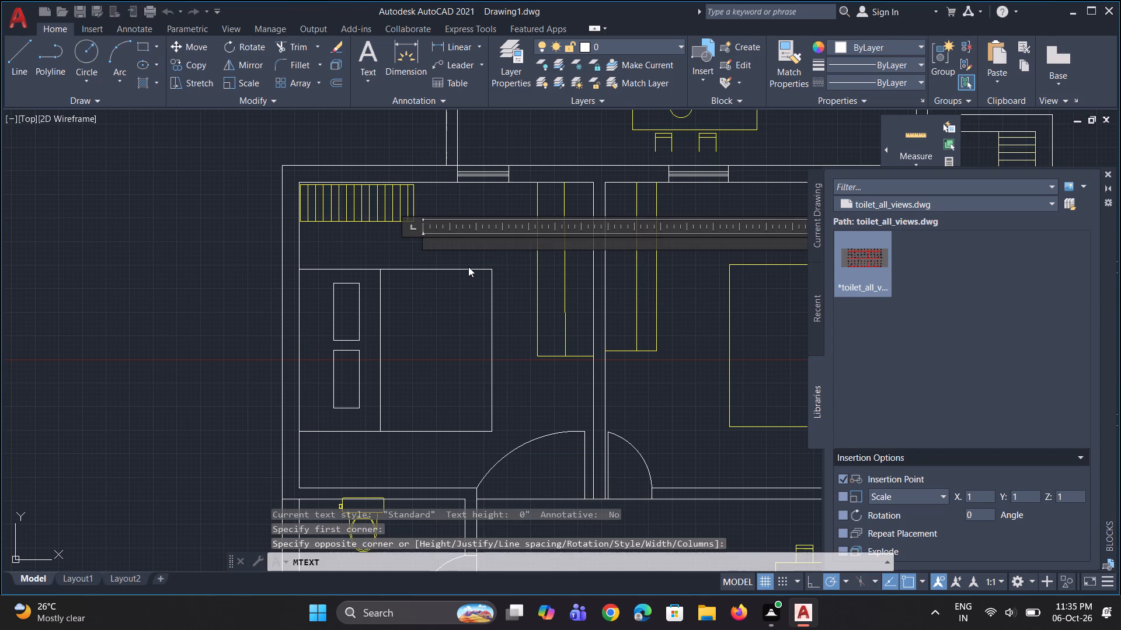
pyautogui.write('bedroom')
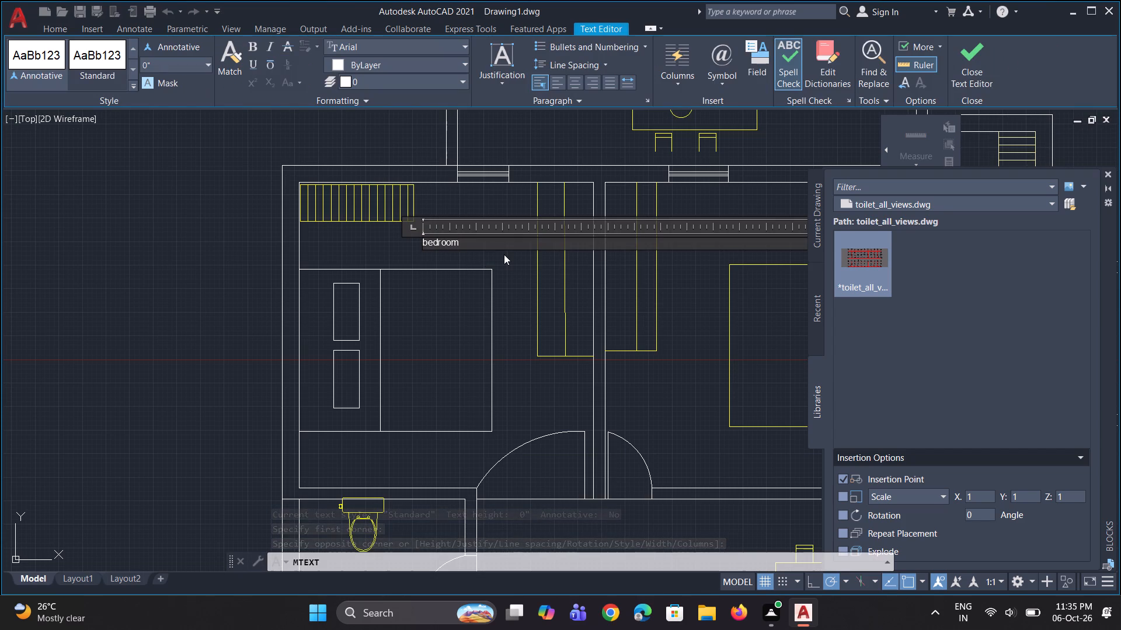
pyautogui.scroll(1, 535, 230)
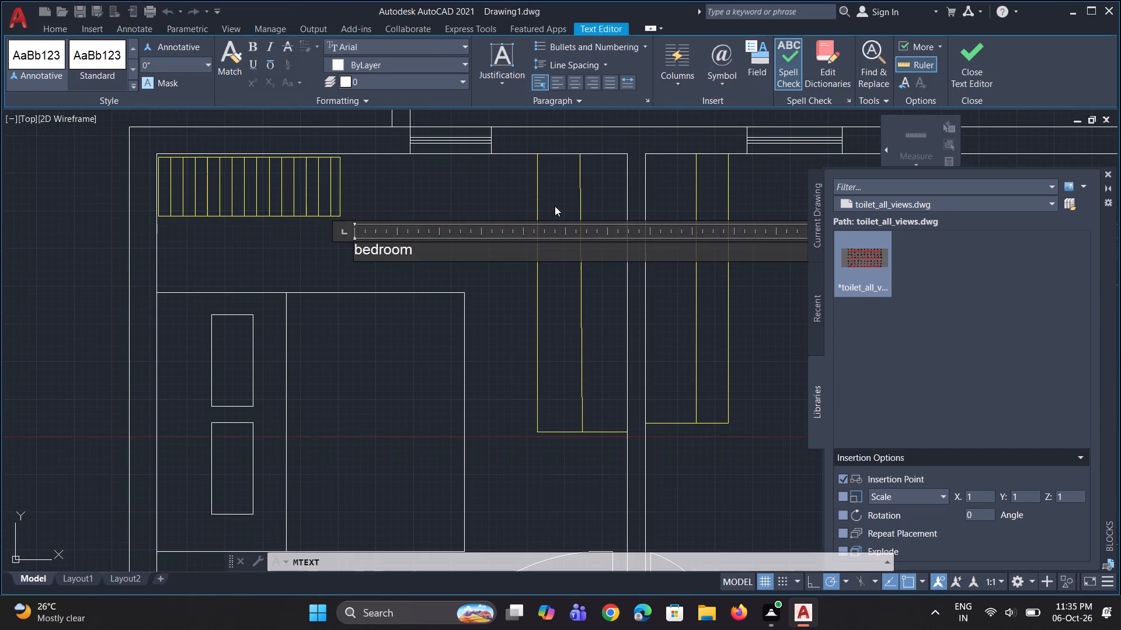
pyautogui.press('Return')
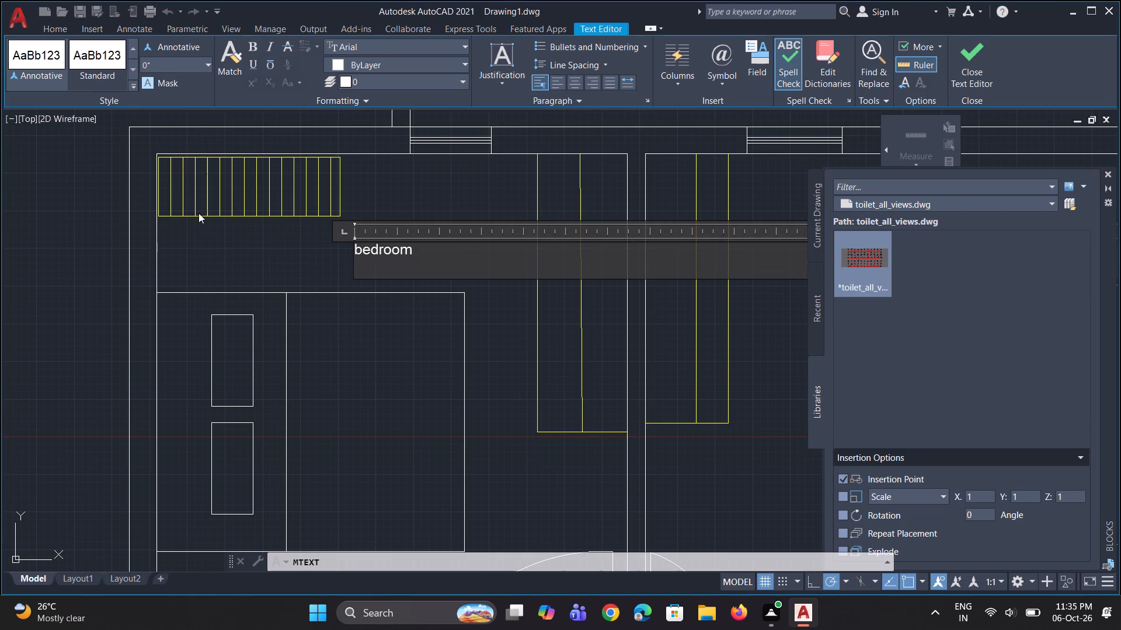
pyautogui.click(99, 242)
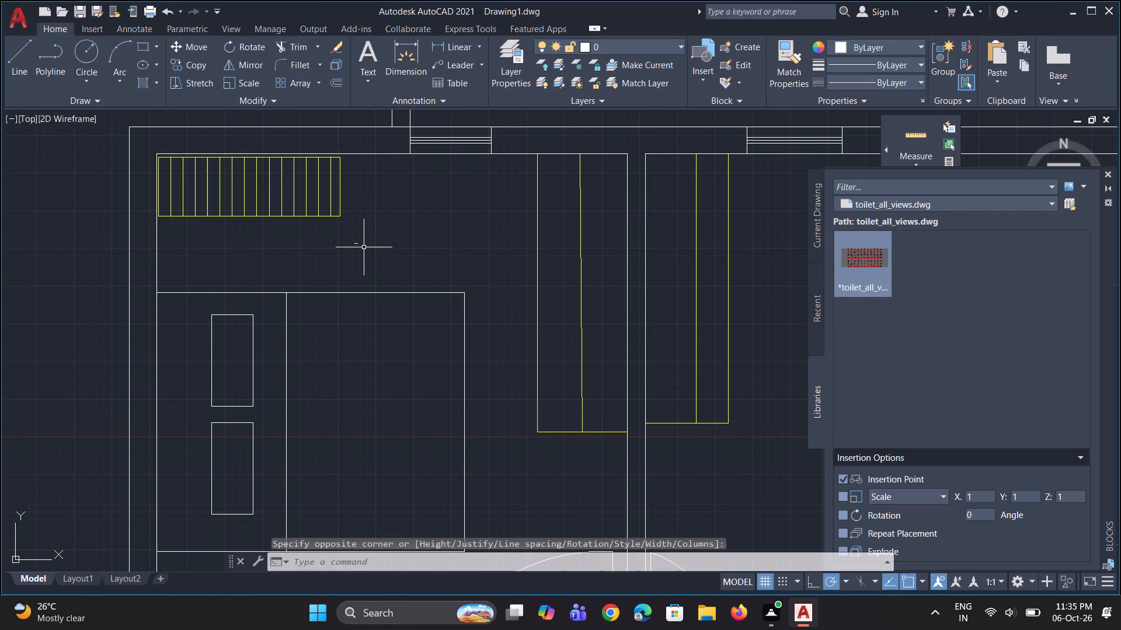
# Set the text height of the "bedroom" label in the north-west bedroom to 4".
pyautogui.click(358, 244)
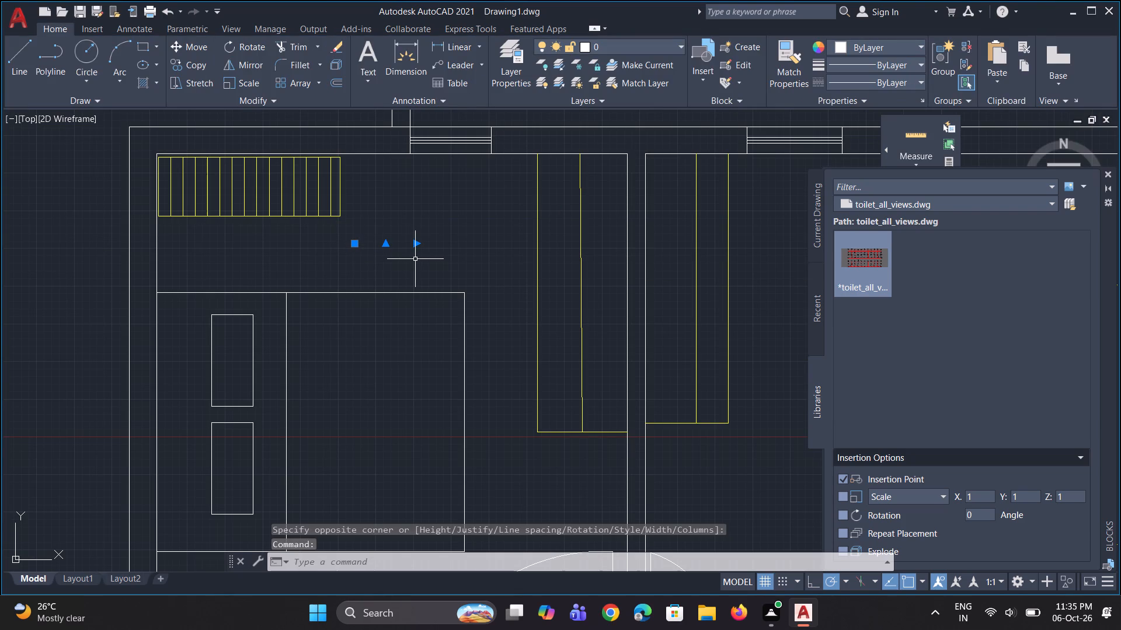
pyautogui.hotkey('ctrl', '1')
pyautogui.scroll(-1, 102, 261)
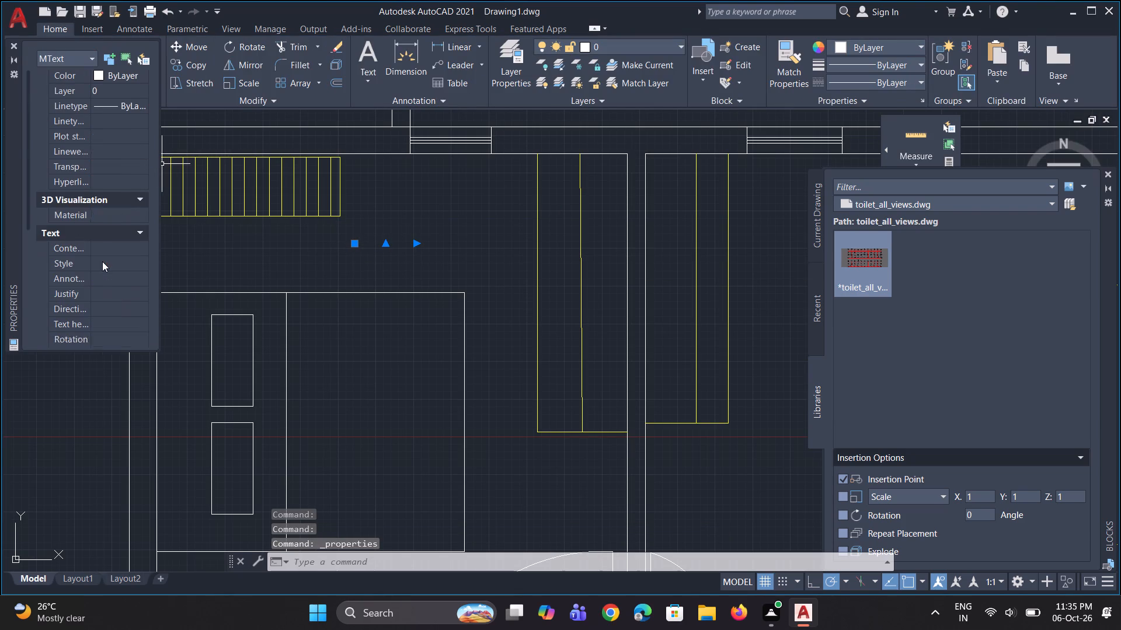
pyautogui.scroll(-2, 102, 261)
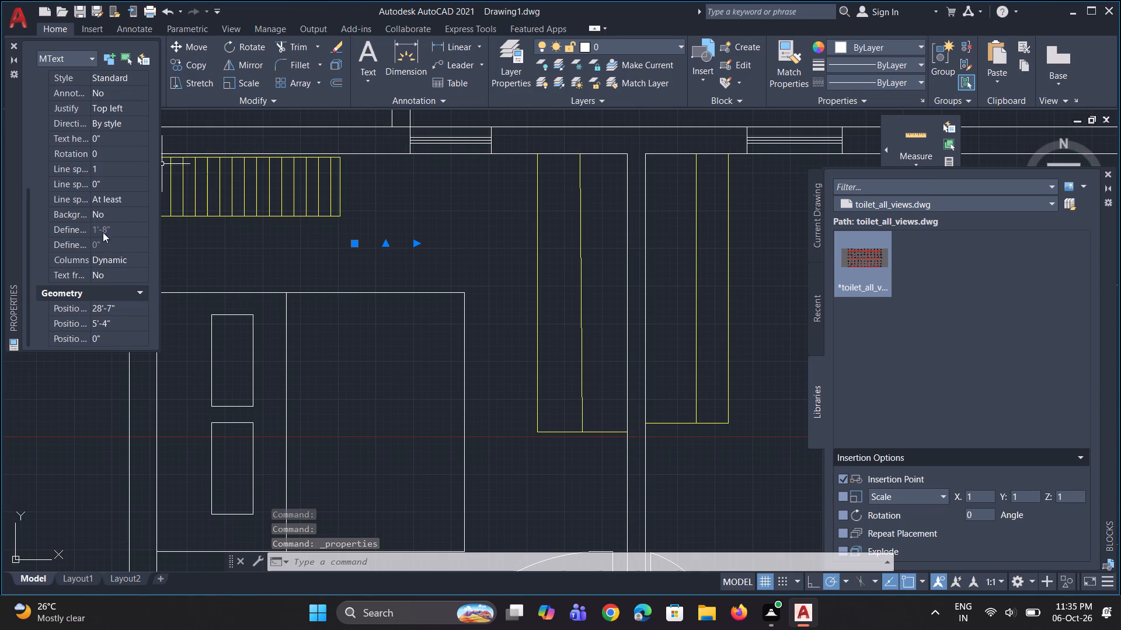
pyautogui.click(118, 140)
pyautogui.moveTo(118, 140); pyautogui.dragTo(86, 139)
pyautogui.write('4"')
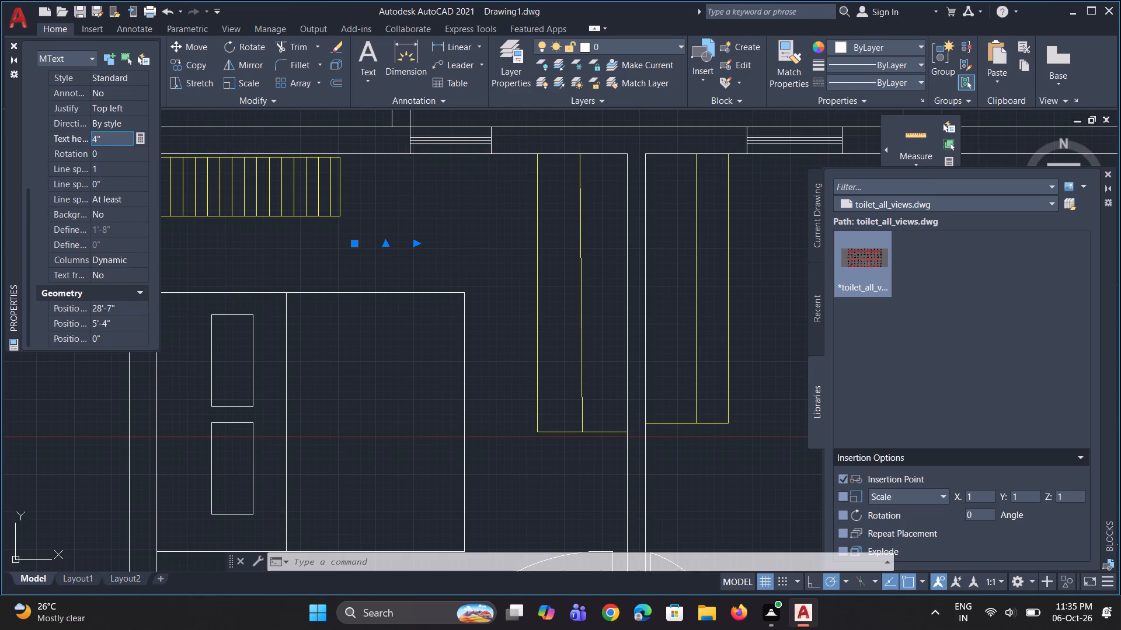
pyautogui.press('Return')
# Copy the "bedroom" label into the north-east bedroom beside its wardrobe and into the south-west bedroom east of the bed.
pyautogui.scroll(1, 375, 250)
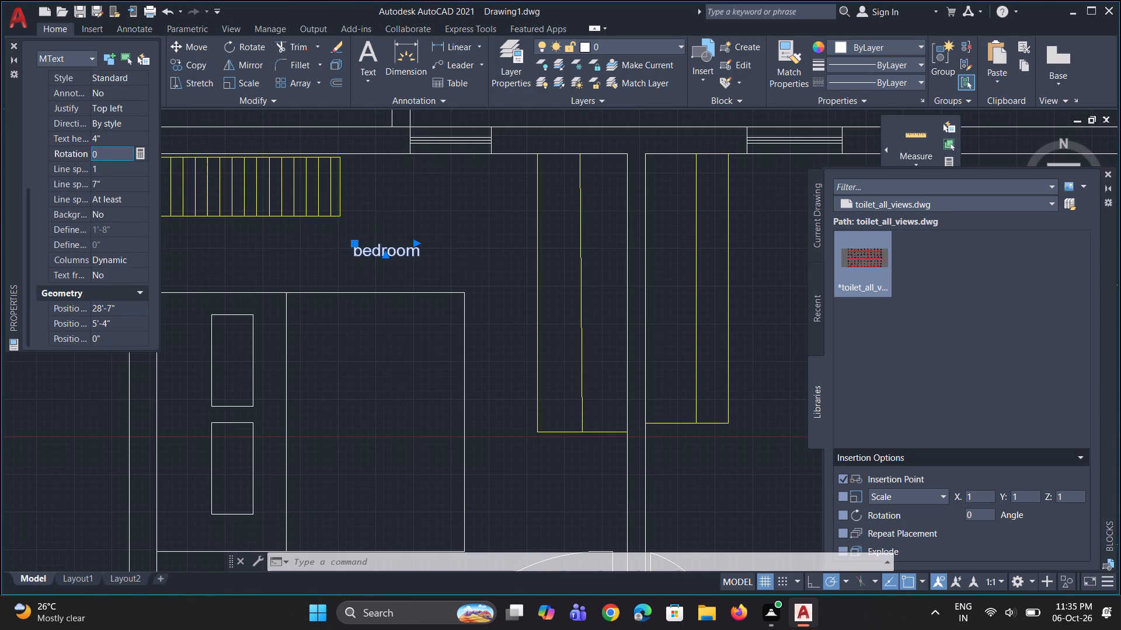
pyautogui.click(375, 250)
pyautogui.scroll(-3, 325, 275)
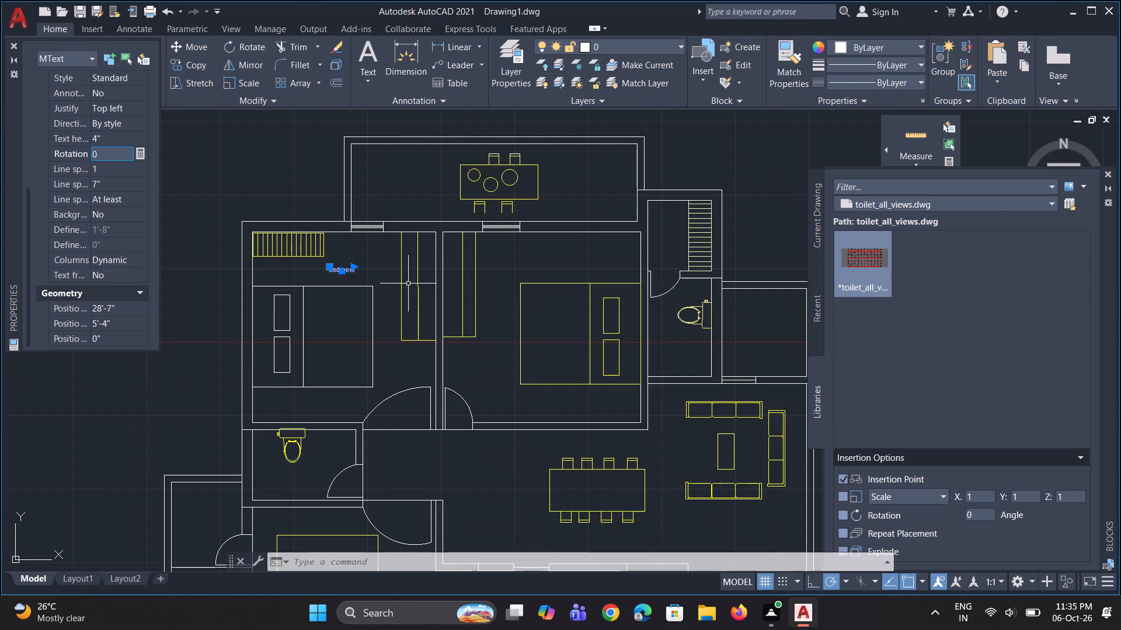
pyautogui.scroll(2, 525, 271)
pyautogui.scroll(-2, 480, 261)
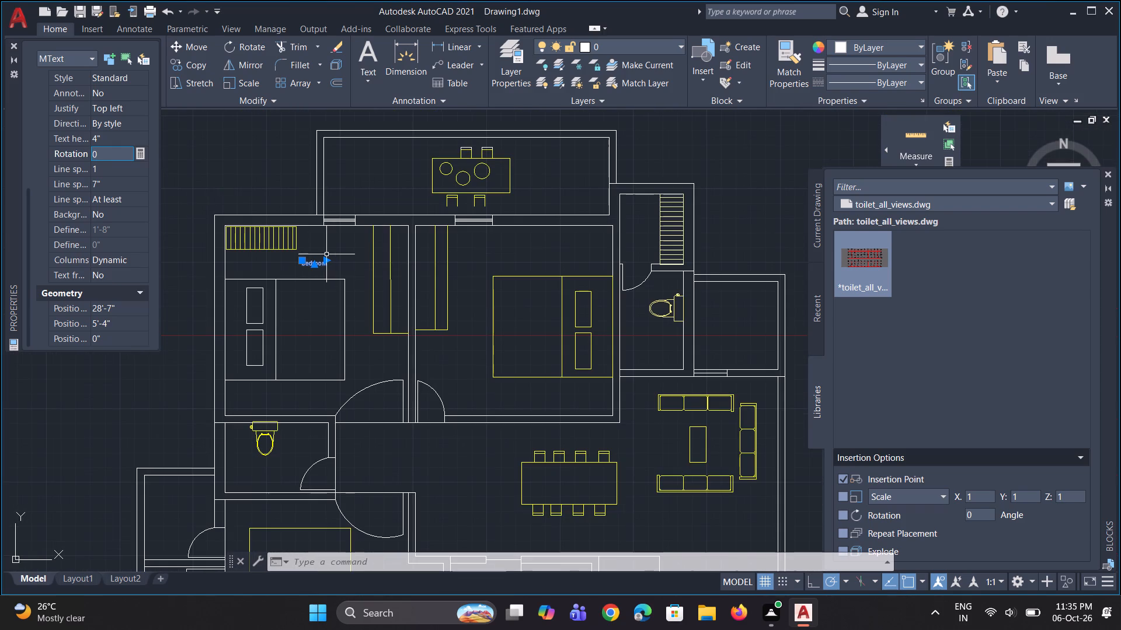
pyautogui.scroll(2, 323, 265)
pyautogui.click(317, 262)
pyautogui.write('co')
pyautogui.press('space')
pyautogui.click(317, 264)
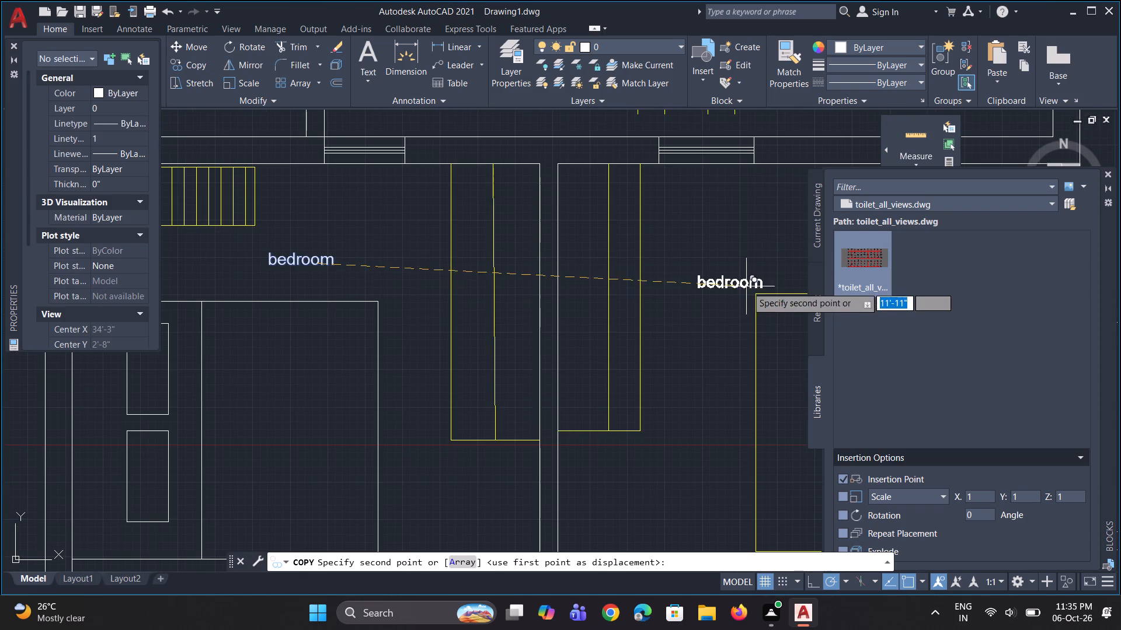
pyautogui.click(754, 265)
pyautogui.scroll(-3, 581, 260)
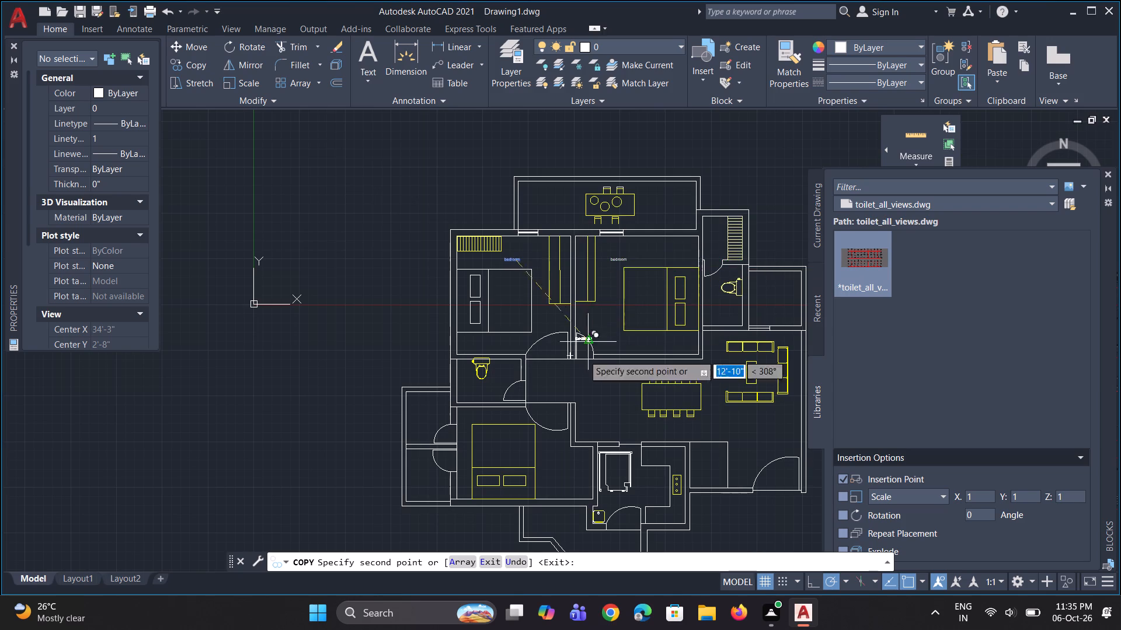
pyautogui.scroll(2, 488, 474)
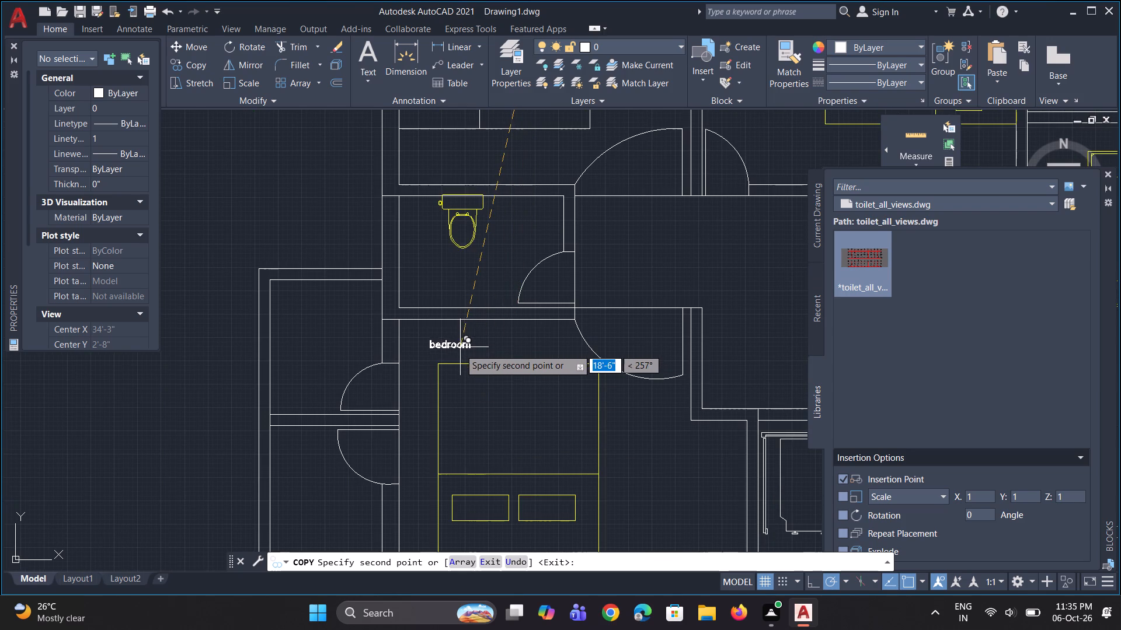
pyautogui.click(657, 467)
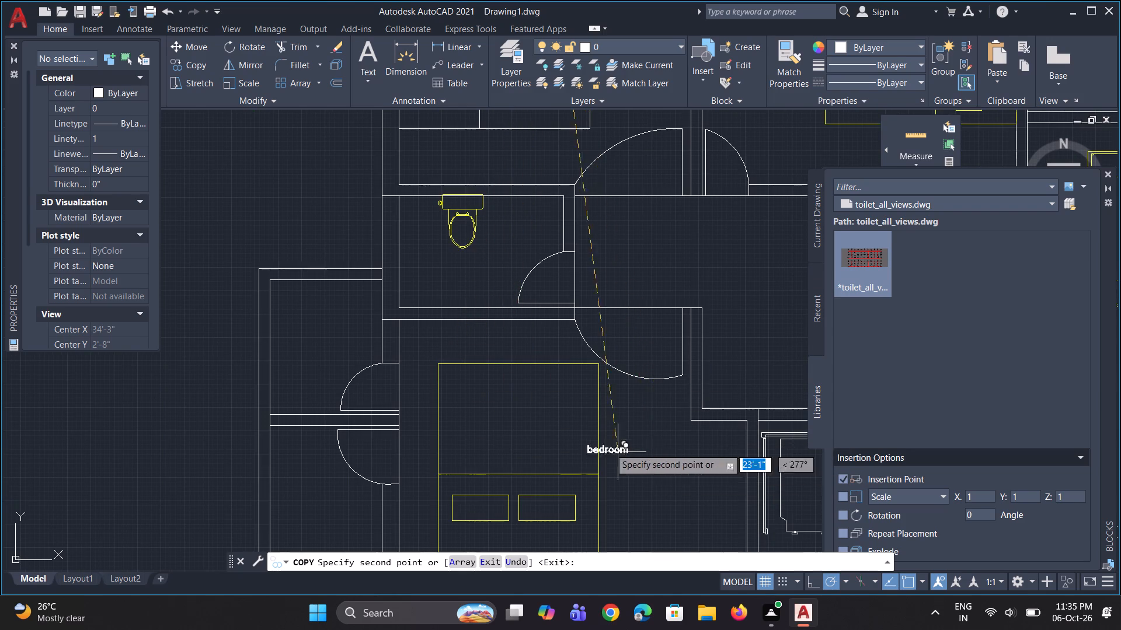
pyautogui.scroll(-3, 549, 402)
pyautogui.scroll(2, 612, 341)
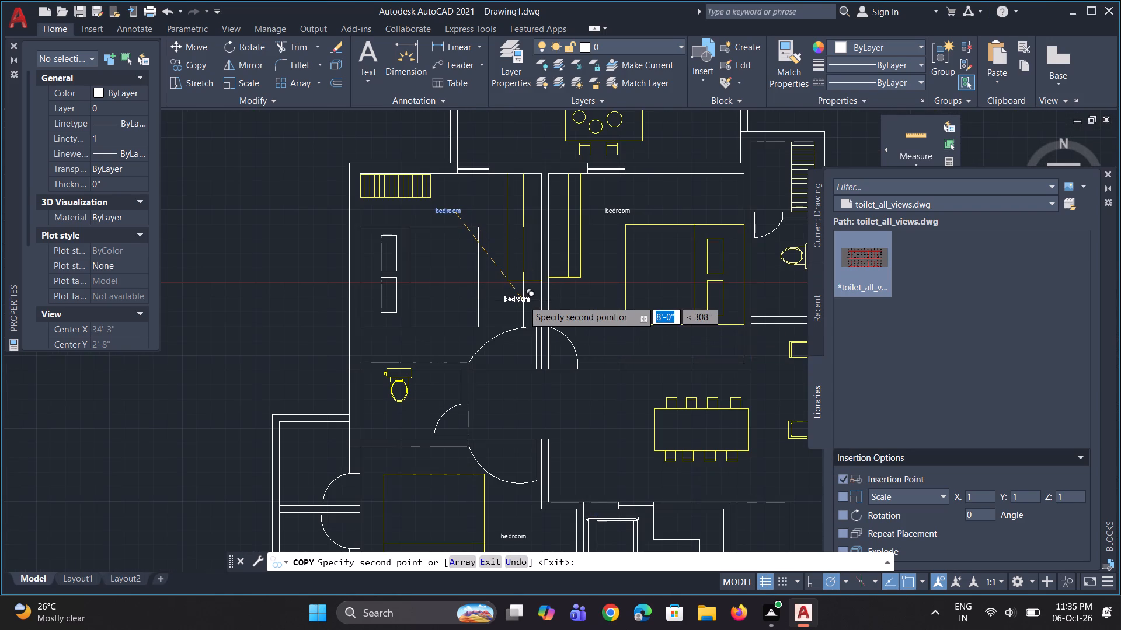
pyautogui.press('Escape')
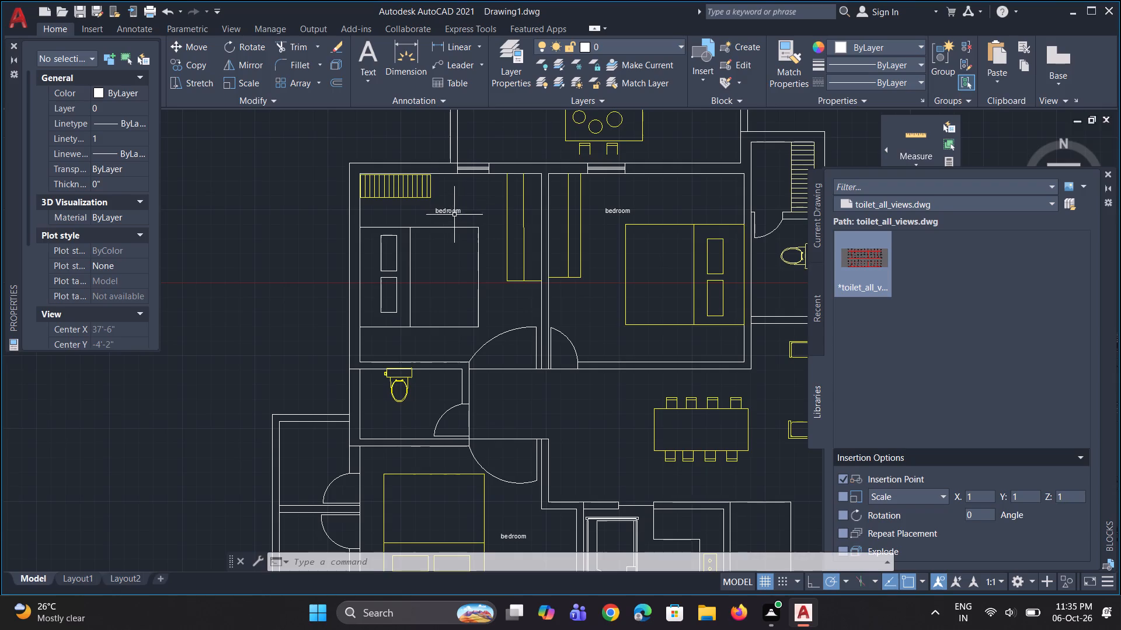
# Set the text height of all three "bedroom" labels to 6".
pyautogui.click(454, 214)
pyautogui.click(619, 211)
pyautogui.scroll(-2, 608, 206)
pyautogui.scroll(1, 539, 358)
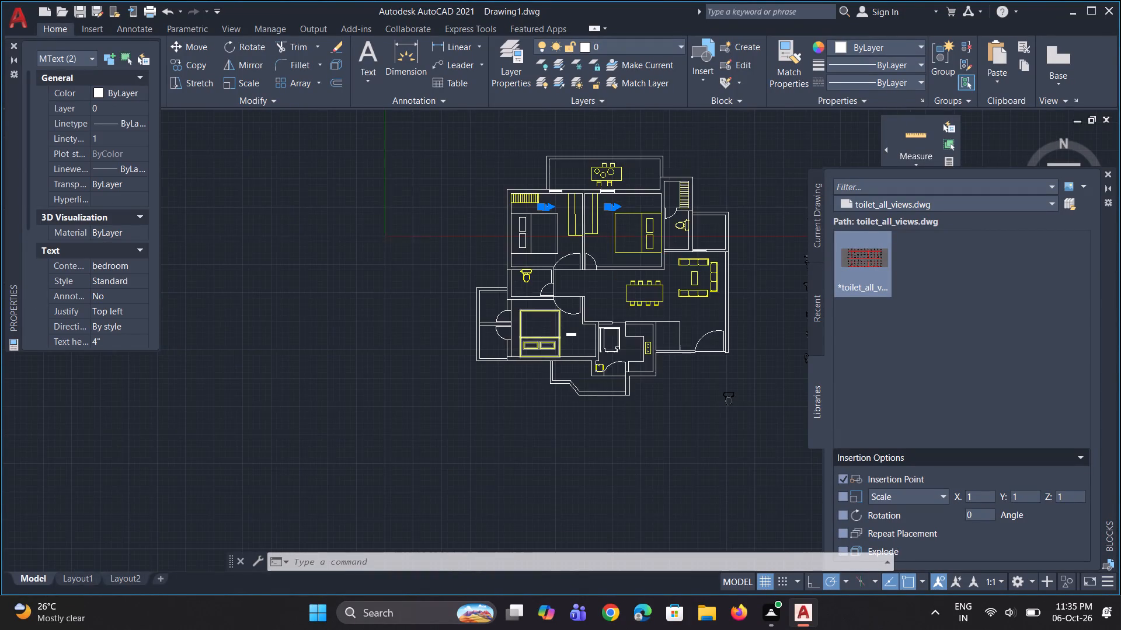
pyautogui.click(597, 321)
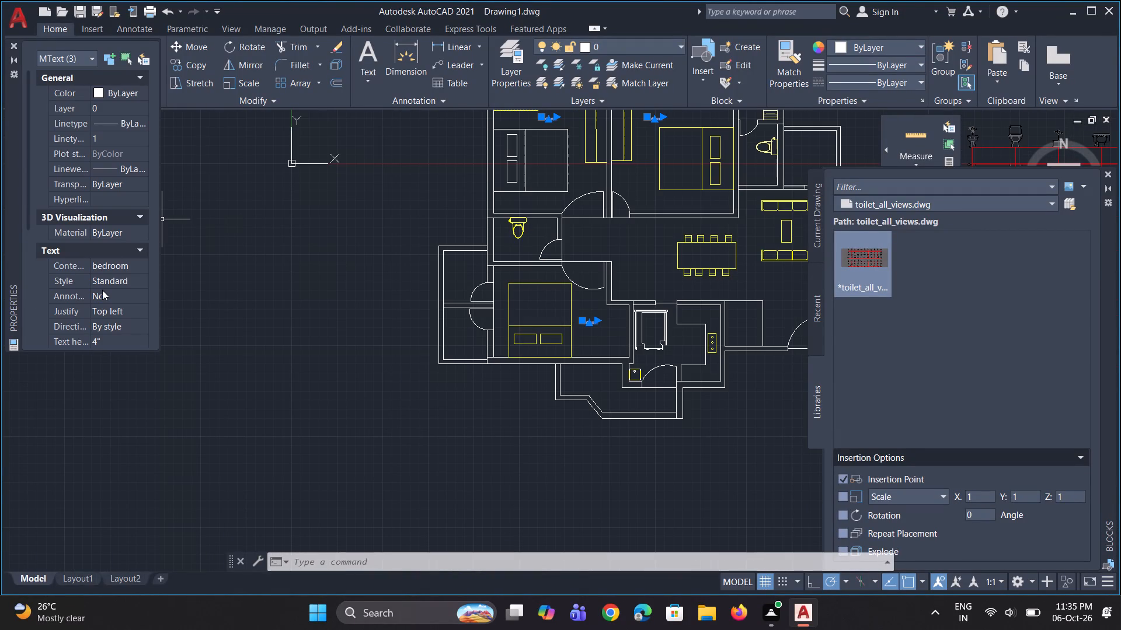
pyautogui.click(106, 341)
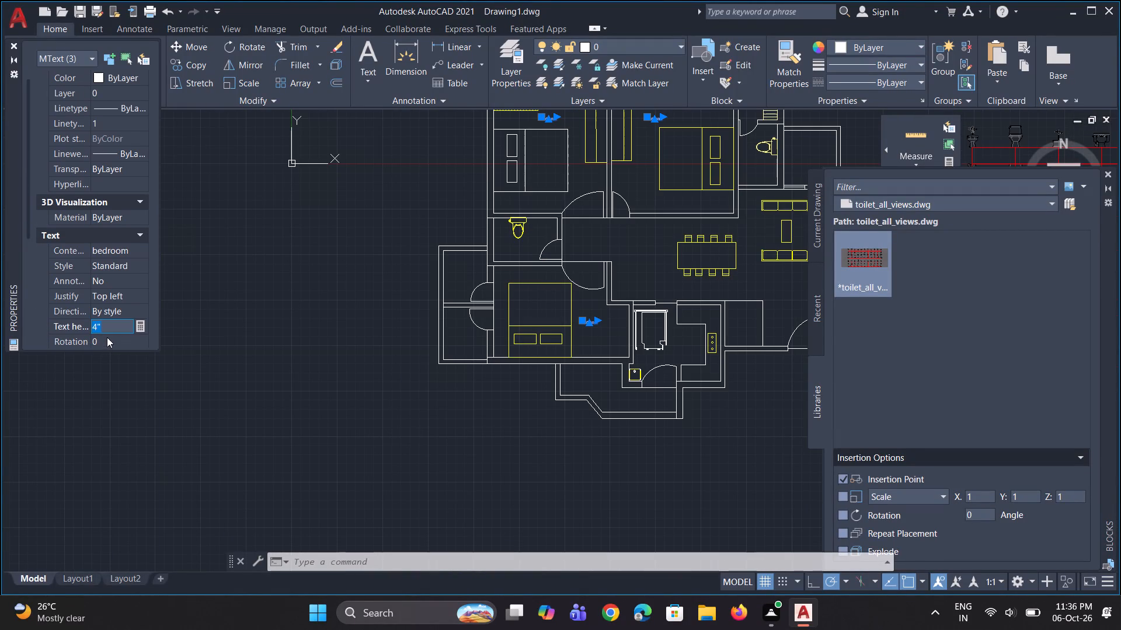
pyautogui.press('6')
pyautogui.hotkey('shift', '"')
pyautogui.press('Return')
pyautogui.scroll(-1, 255, 309)
pyautogui.press('Escape')
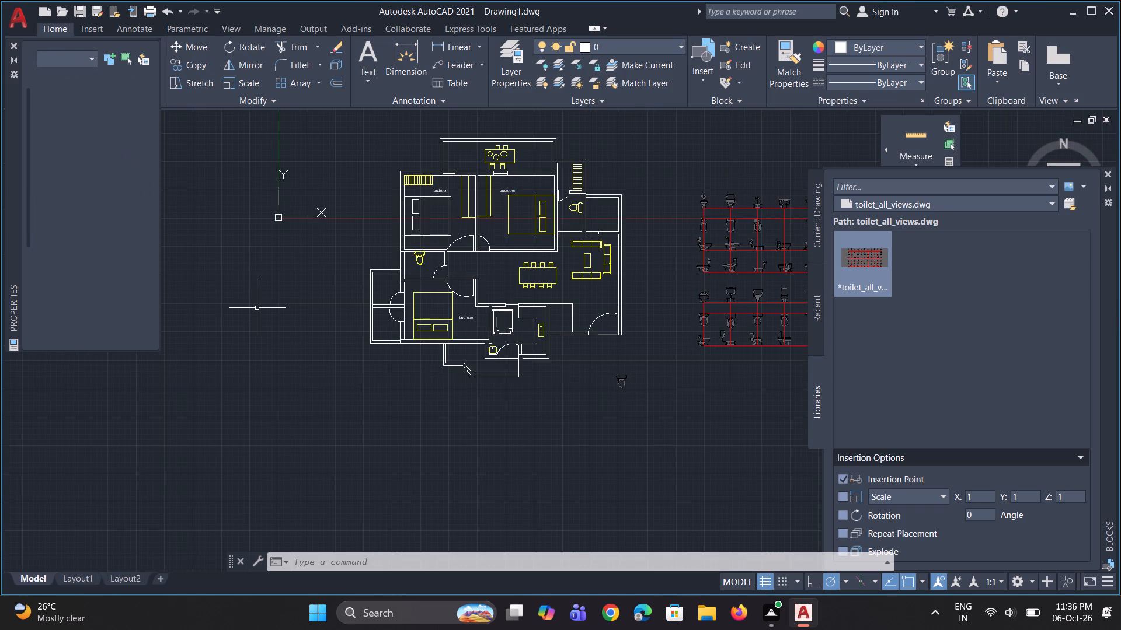
# Add the multiline text label "hall&dinning" in the central hall, west of the dining table.
pyautogui.scroll(2, 499, 235)
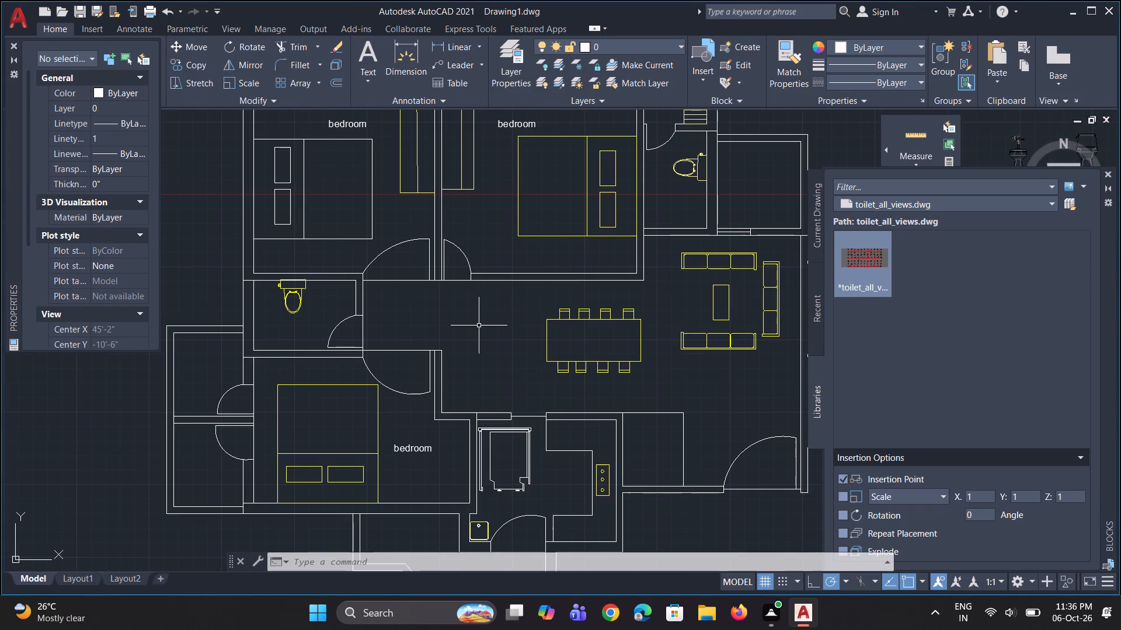
pyautogui.write('mtr')
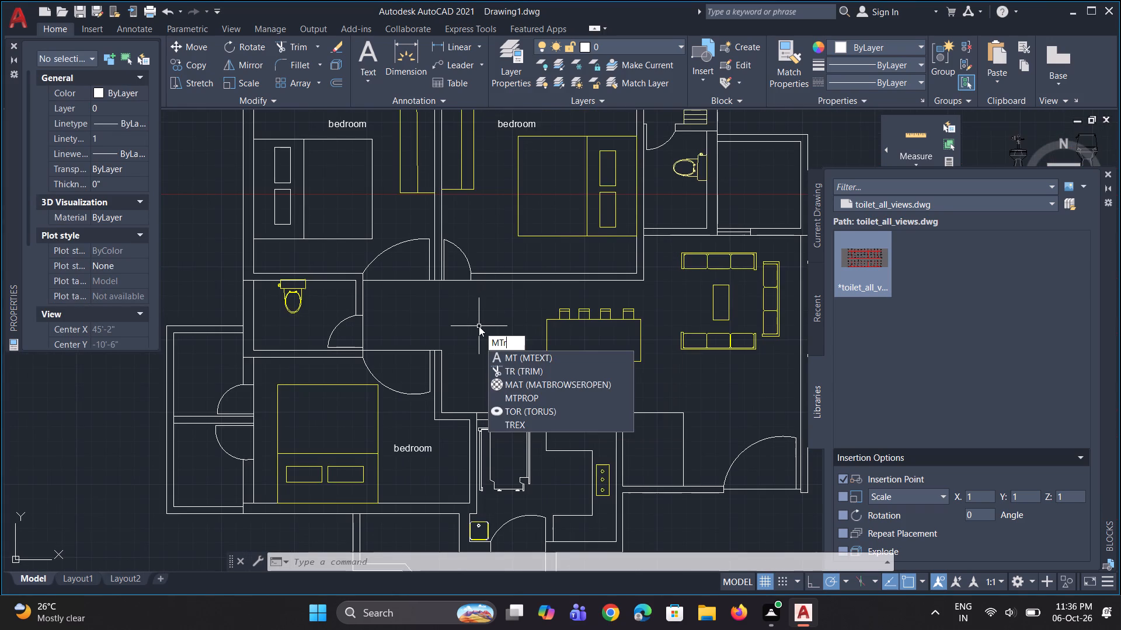
pyautogui.press('BackSpace')
pyautogui.click(558, 362)
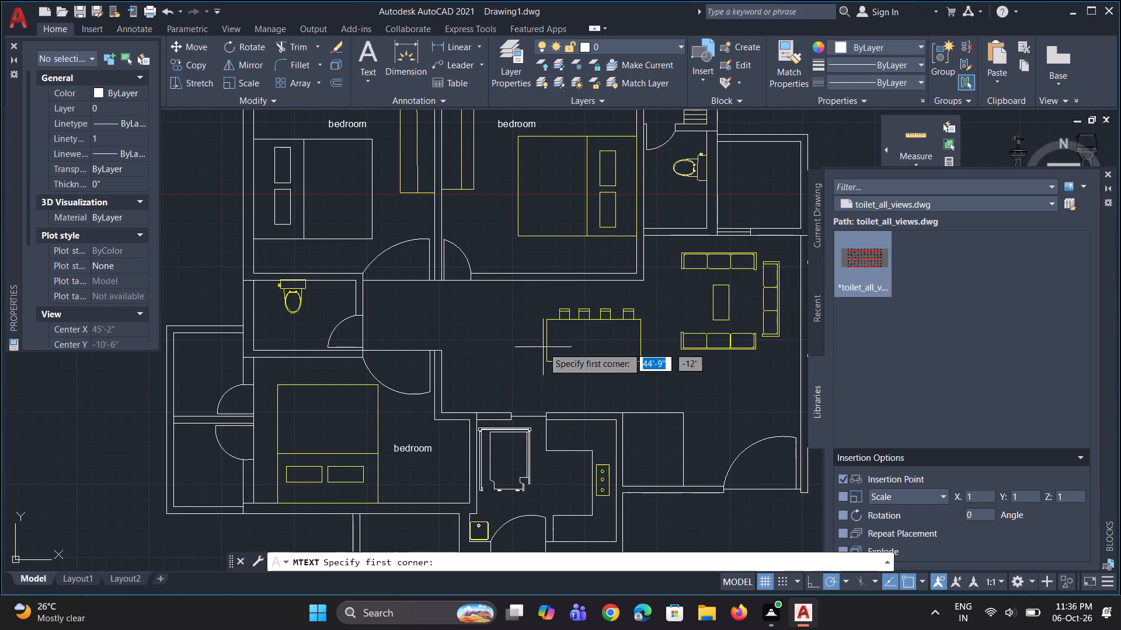
pyautogui.click(441, 323)
pyautogui.click(504, 334)
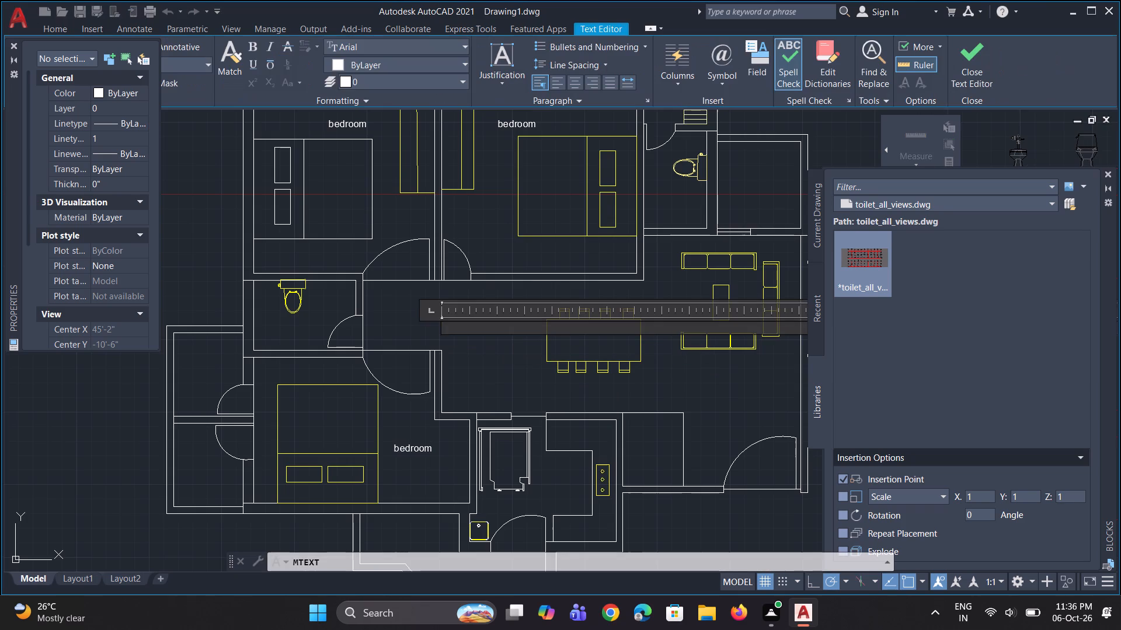
pyautogui.write('hall')
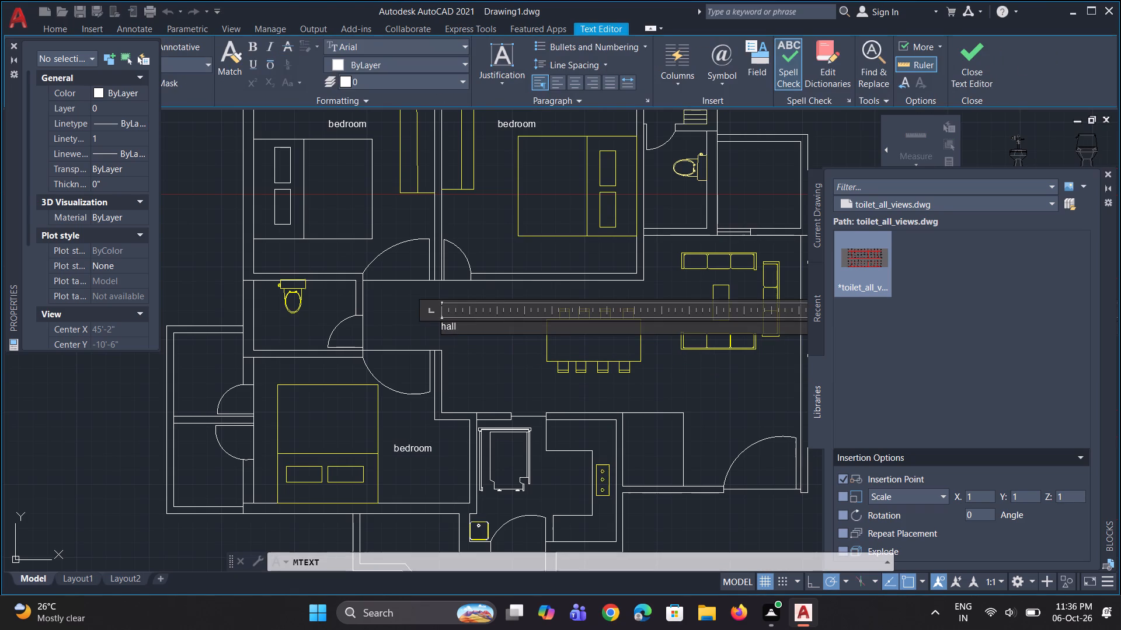
pyautogui.hotkey('shift', '&')
pyautogui.write('dinning')
pyautogui.scroll(1, 472, 325)
pyautogui.click(516, 383)
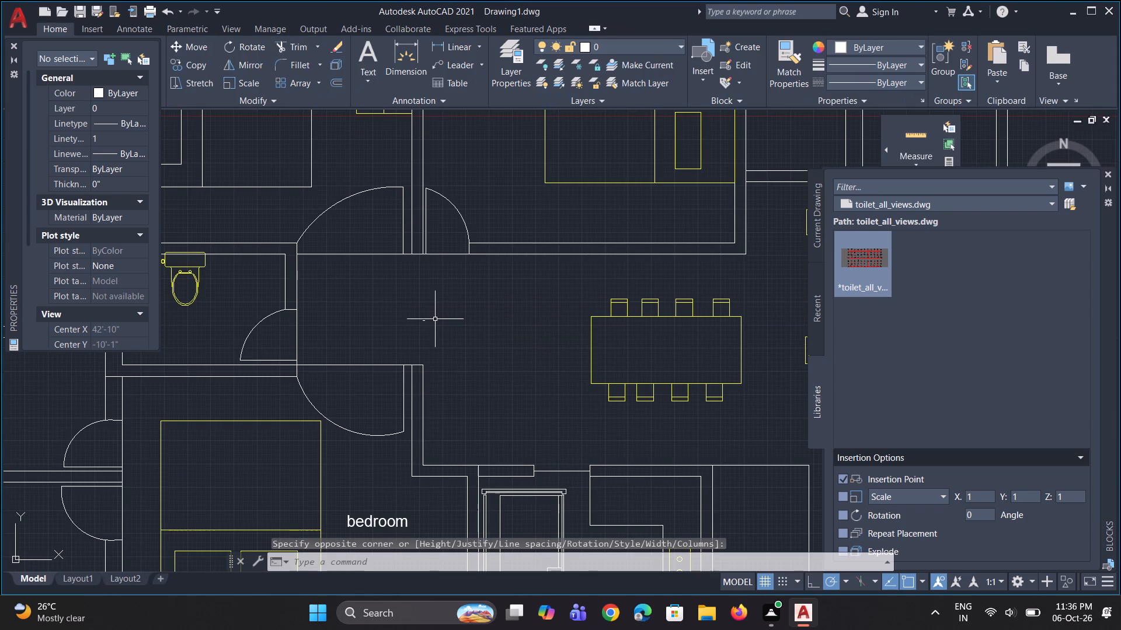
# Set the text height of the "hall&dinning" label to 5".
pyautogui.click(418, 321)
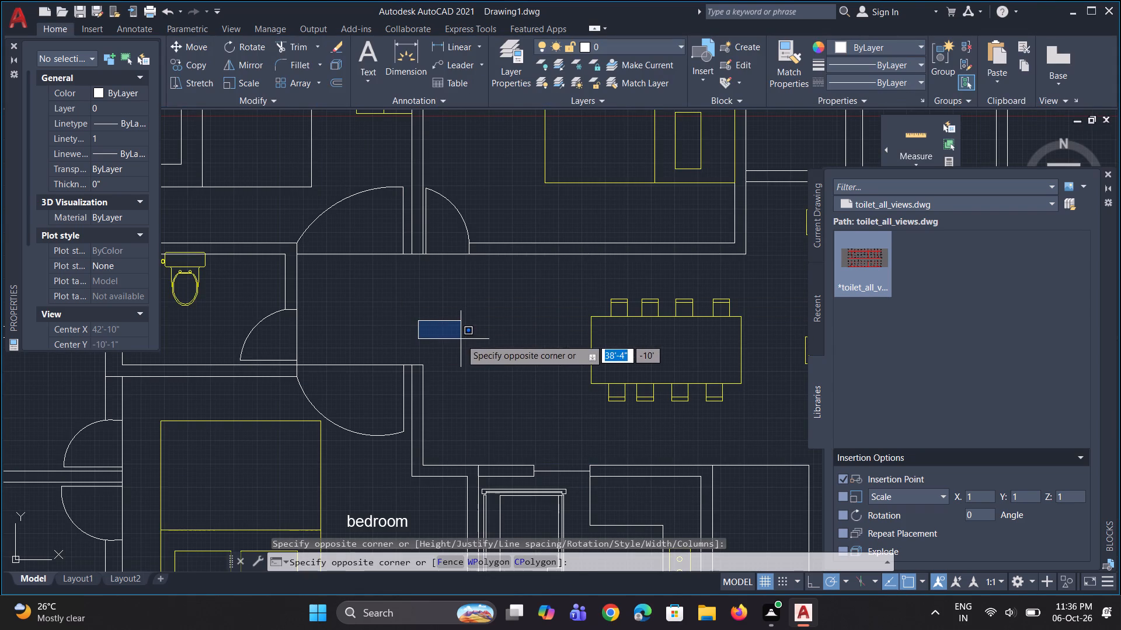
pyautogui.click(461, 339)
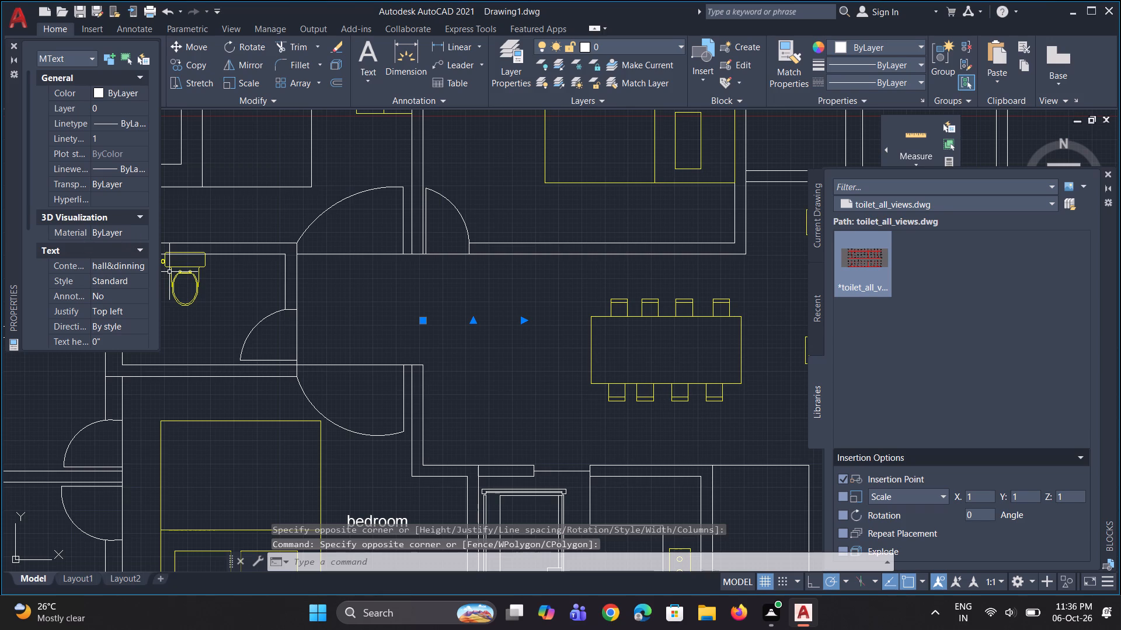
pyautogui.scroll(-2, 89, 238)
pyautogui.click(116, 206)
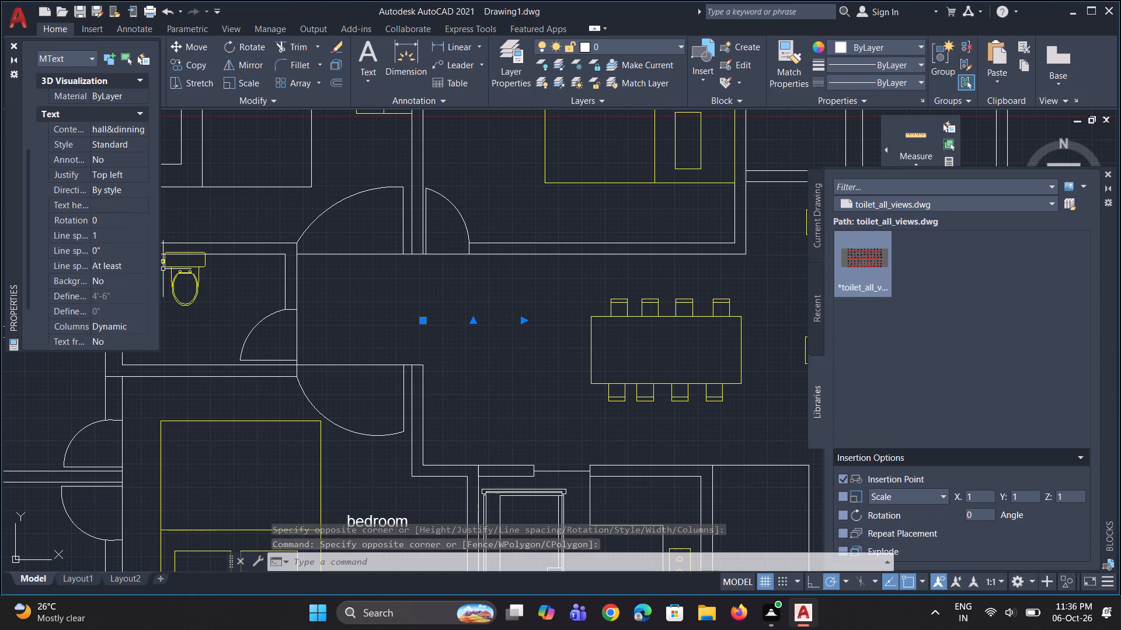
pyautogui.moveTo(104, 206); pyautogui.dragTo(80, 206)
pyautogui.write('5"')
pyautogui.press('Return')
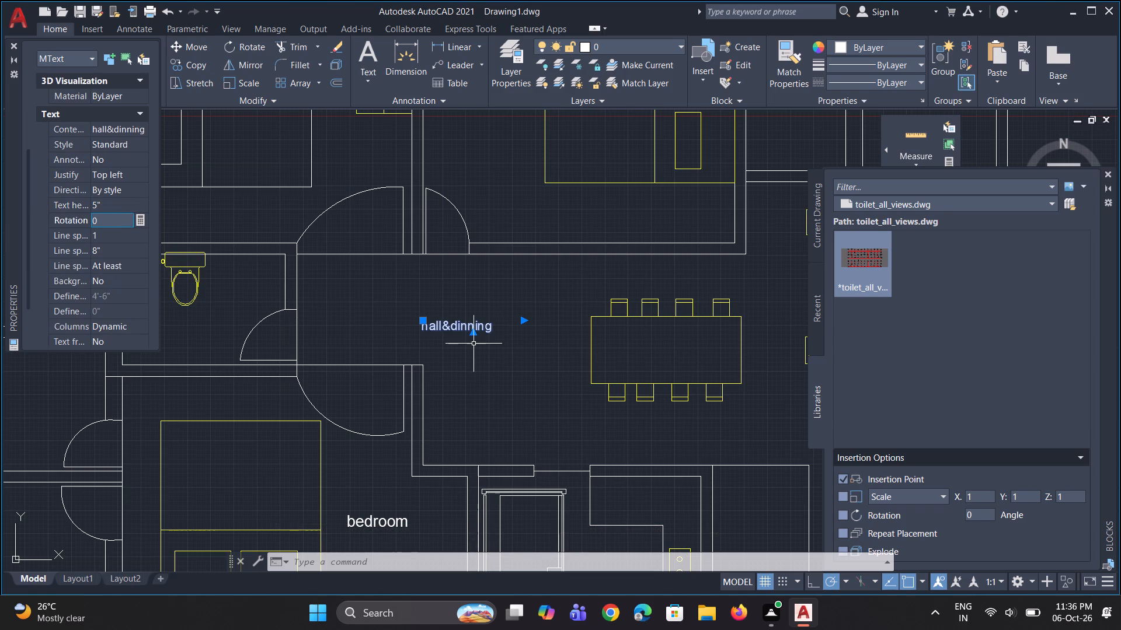
# Set the text height of the "hall&dinning" label to 6".
pyautogui.click(108, 208)
pyautogui.moveTo(108, 208); pyautogui.dragTo(101, 208)
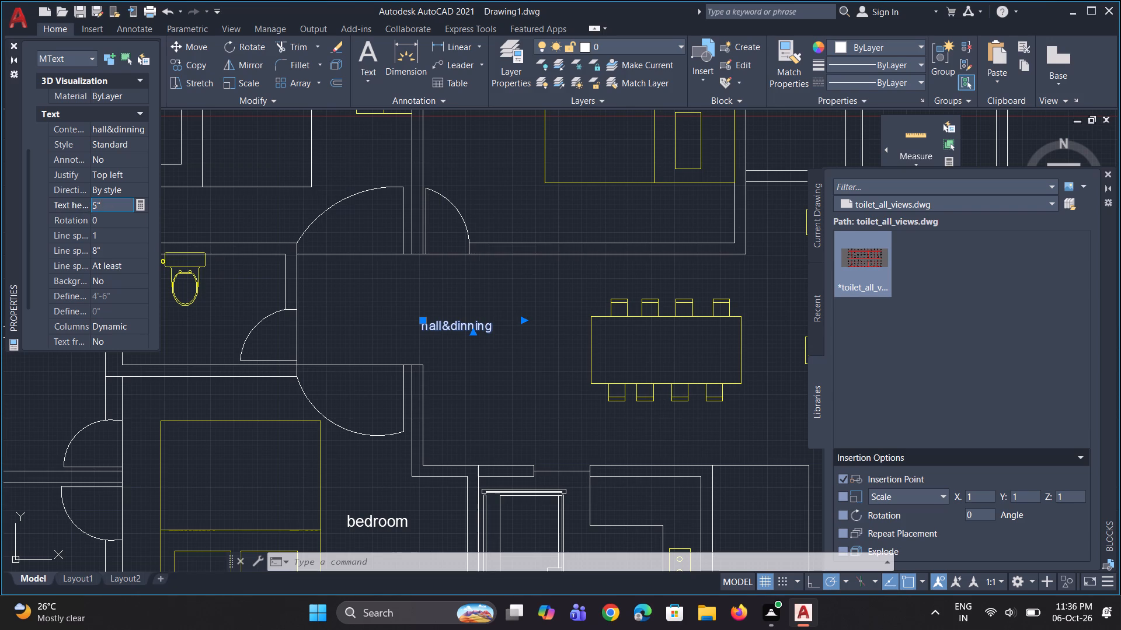
pyautogui.moveTo(103, 208); pyautogui.dragTo(92, 208)
pyautogui.press('6')
pyautogui.hotkey('shift', '"')
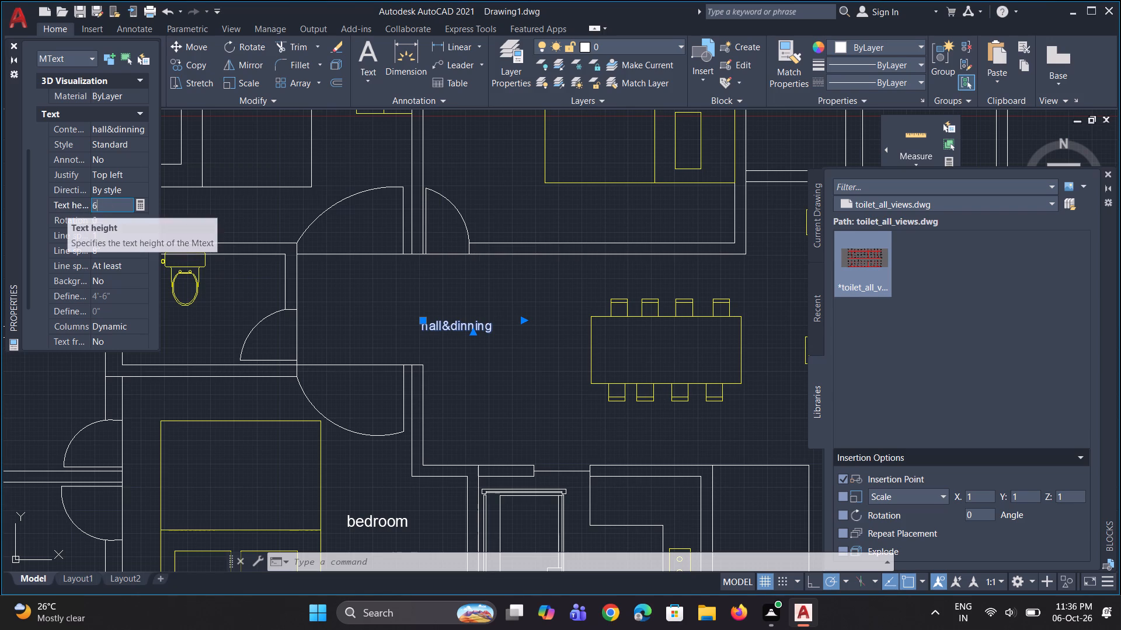
pyautogui.press('Return')
# Move the "hall&dinning" label north-east, to just above and west of the dining table.
pyautogui.scroll(-2, 347, 293)
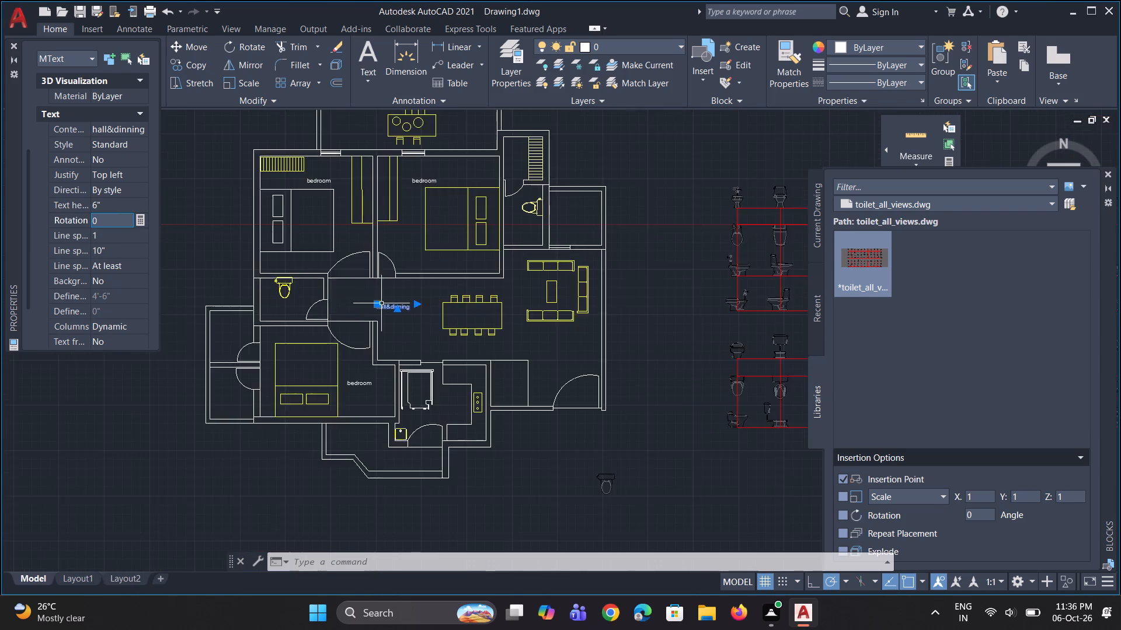
pyautogui.scroll(2, 396, 307)
pyautogui.press('m')
pyautogui.press('space')
pyautogui.click(402, 307)
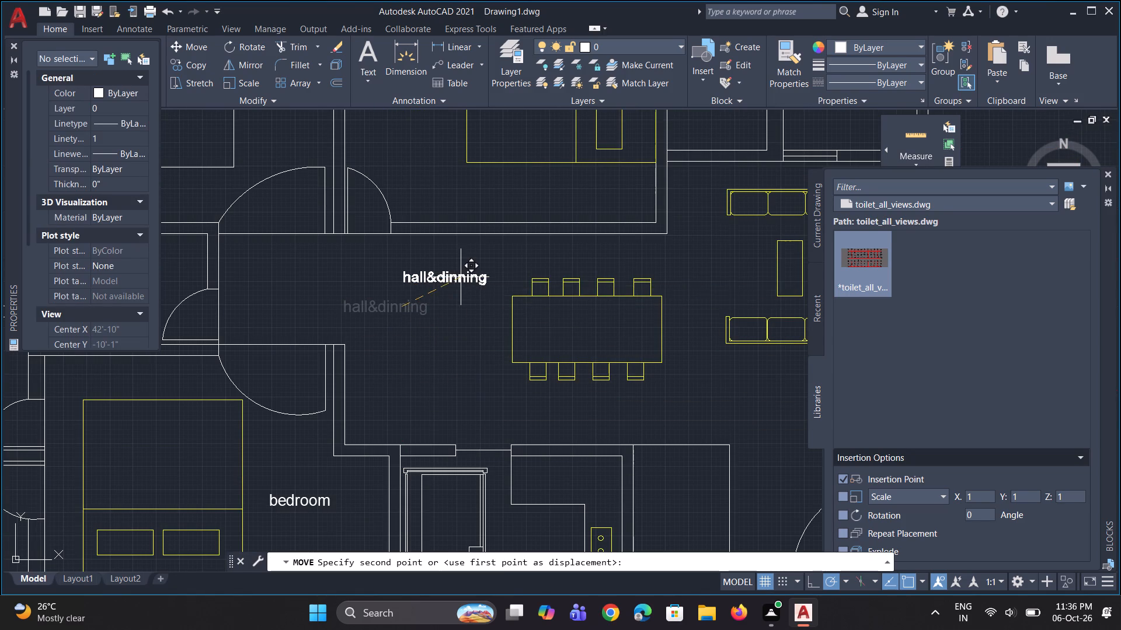
pyautogui.click(461, 277)
# Copy the north-east bedroom's "bedroom" label into the north-east toilet, the kitchen beside the stove, and the angled southern space.
pyautogui.scroll(-2, 440, 318)
pyautogui.scroll(1, 462, 269)
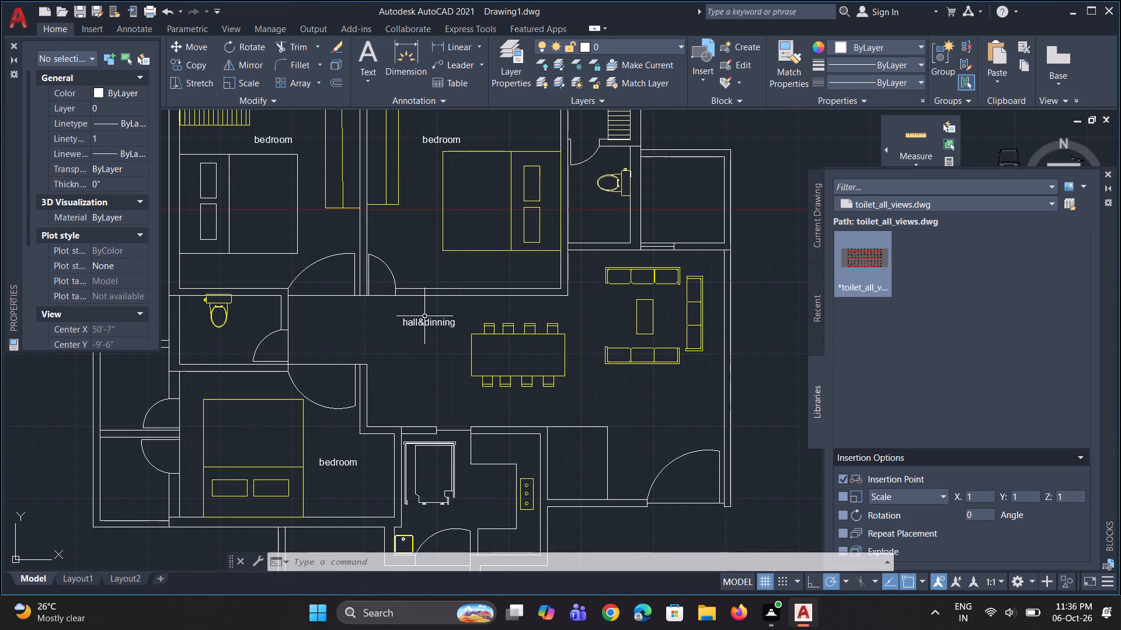
pyautogui.click(452, 139)
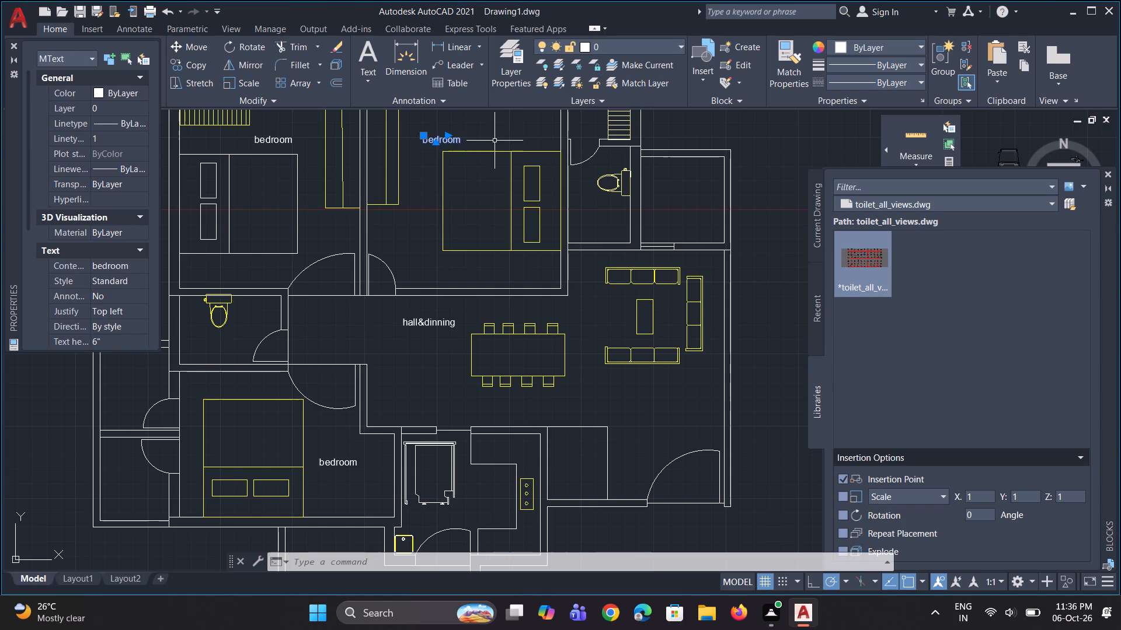
pyautogui.write('co')
pyautogui.press('space')
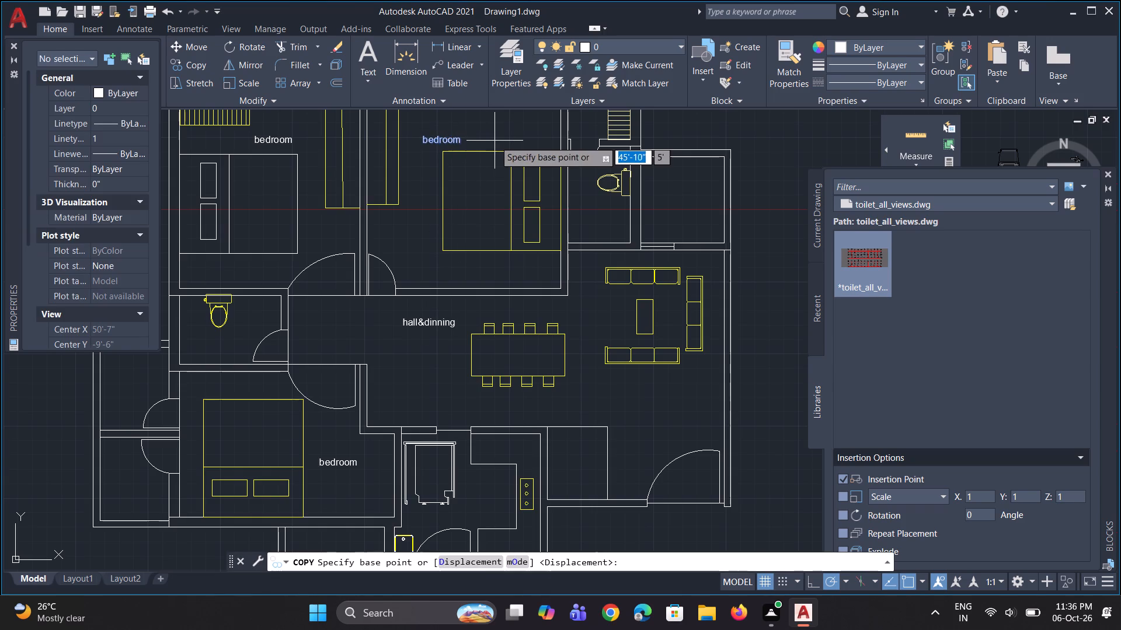
pyautogui.click(463, 139)
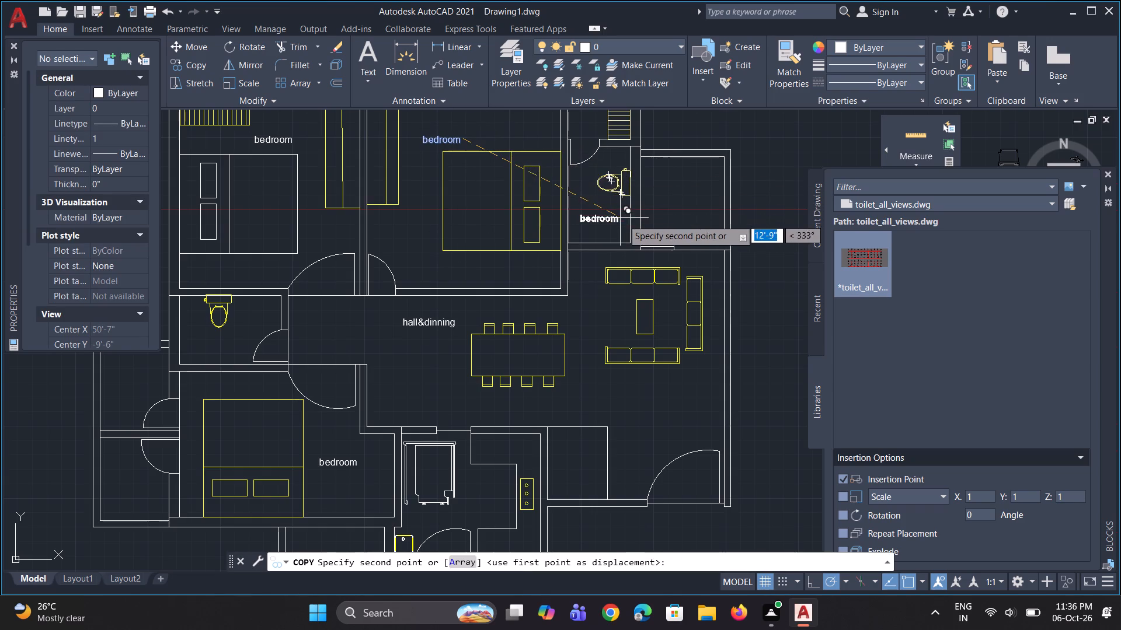
pyautogui.click(622, 219)
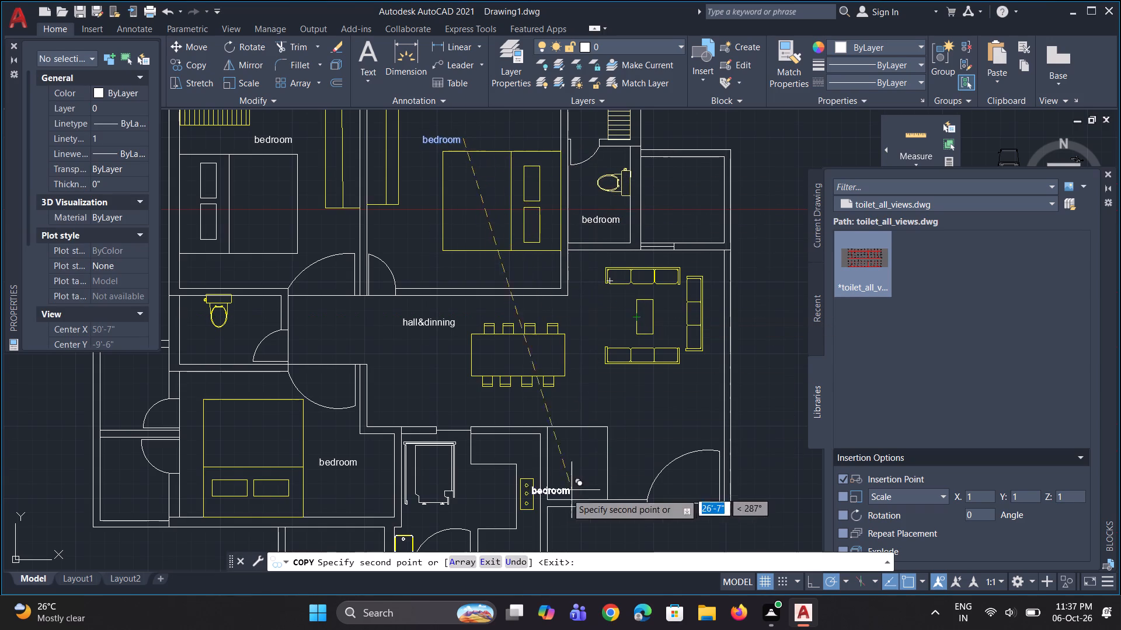
pyautogui.scroll(-1, 528, 428)
pyautogui.scroll(2, 507, 478)
pyautogui.click(509, 479)
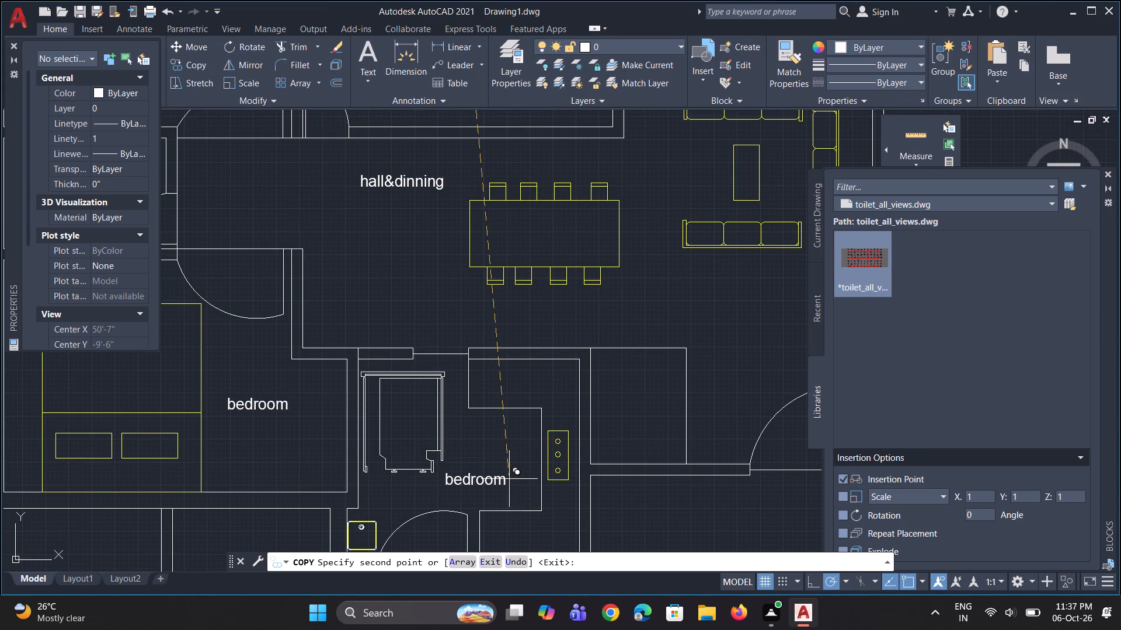
pyautogui.scroll(-2, 579, 385)
pyautogui.scroll(1, 387, 398)
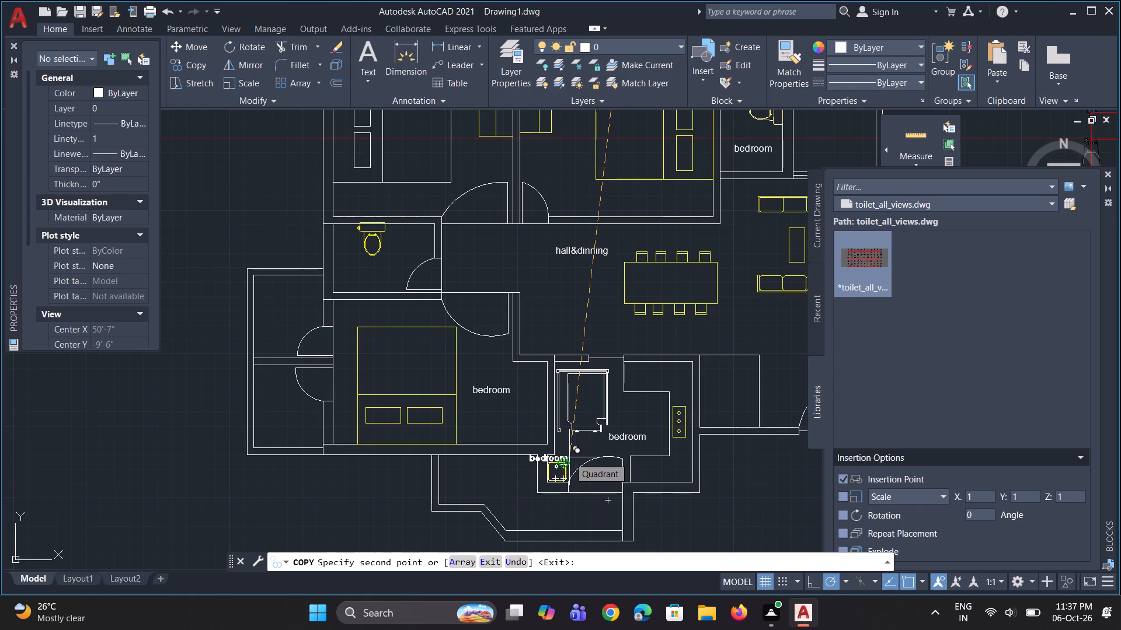
pyautogui.scroll(2, 529, 522)
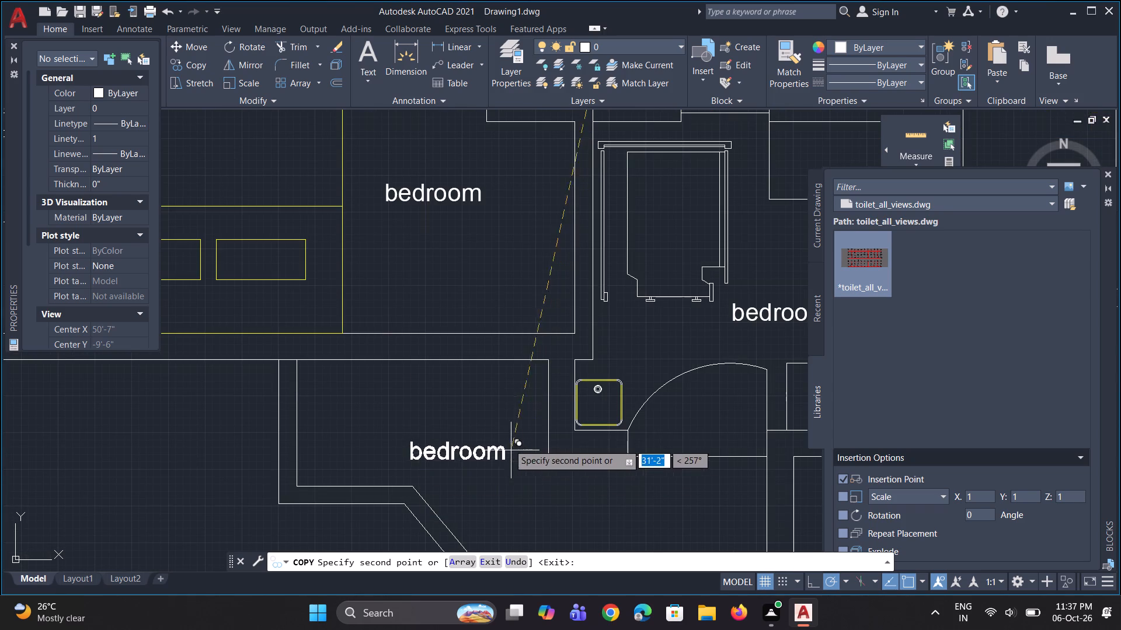
pyautogui.click(499, 428)
# Place further copies of the "bedroom" label in the west toilet, the lower small room west of the south-west bedroom, and the northern balcony.
pyautogui.scroll(-3, 529, 468)
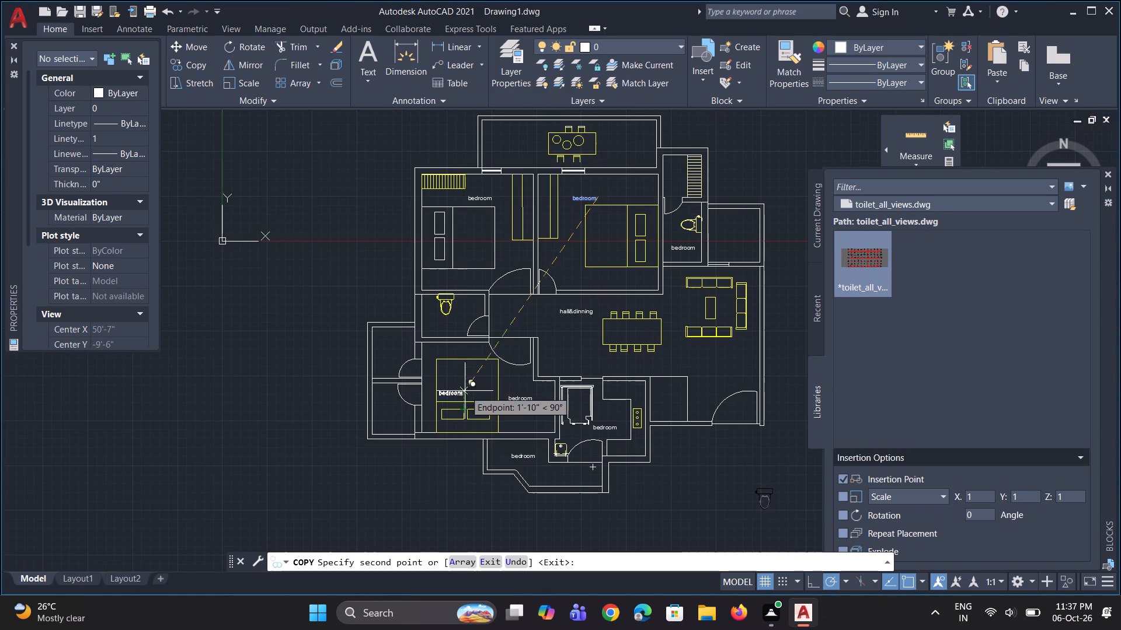
pyautogui.scroll(2, 486, 344)
pyautogui.click(431, 299)
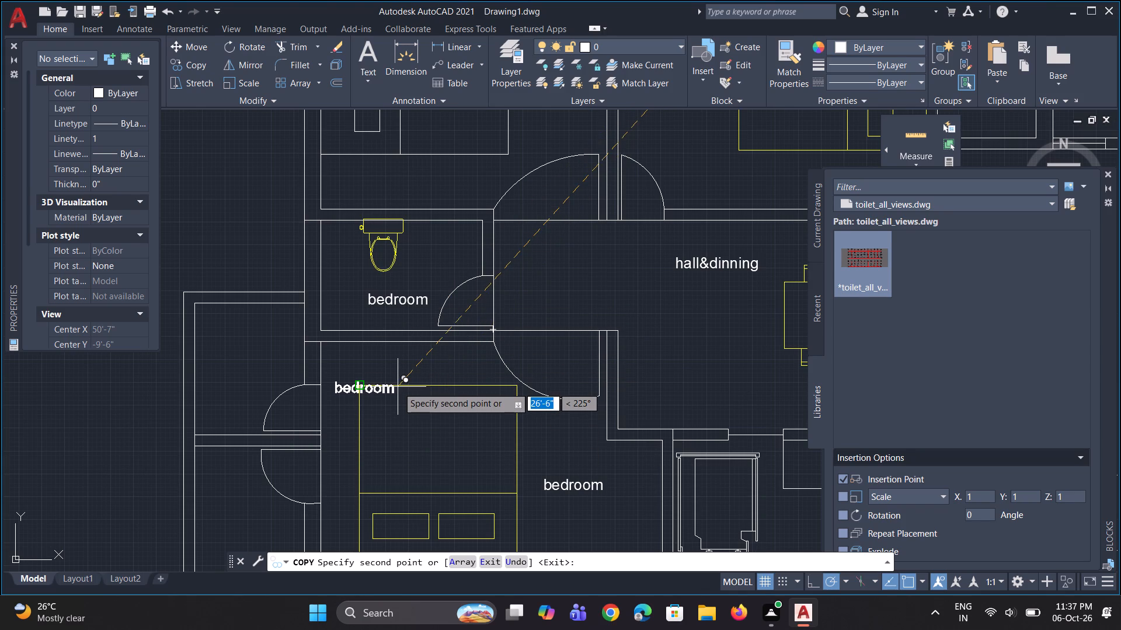
pyautogui.scroll(-1, 398, 387)
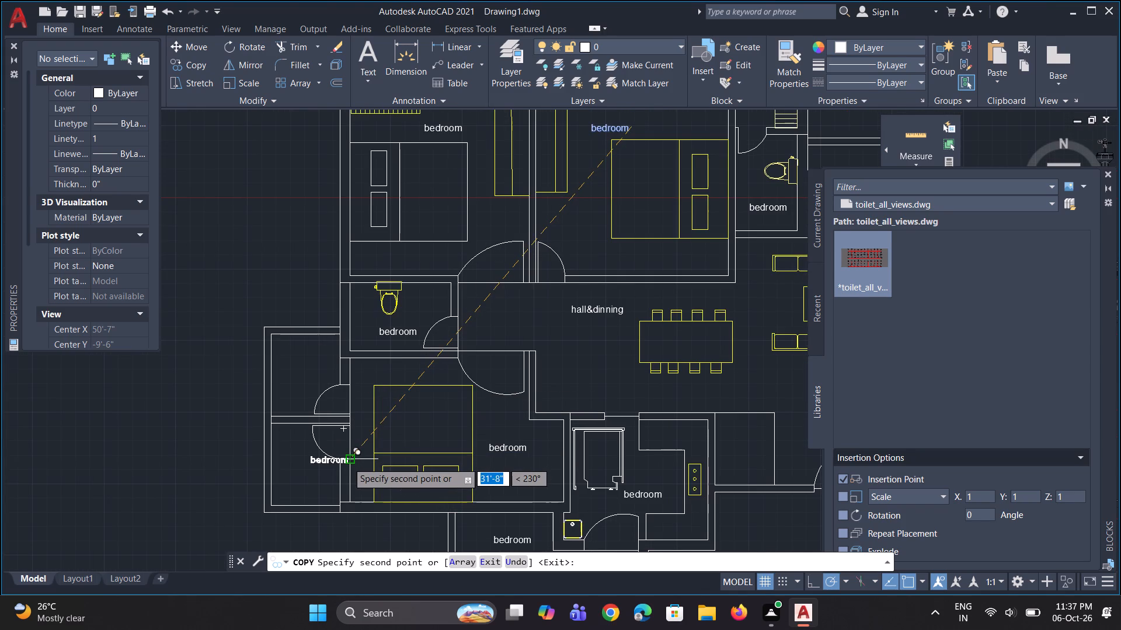
pyautogui.scroll(-2, 364, 451)
pyautogui.scroll(1, 476, 323)
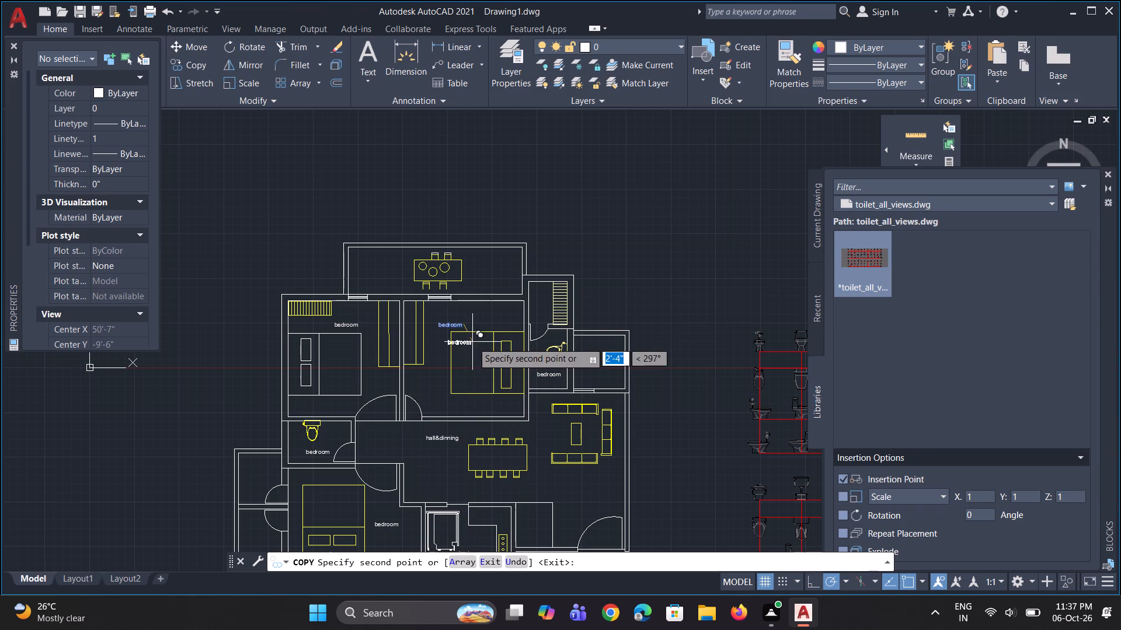
pyautogui.scroll(-1, 475, 309)
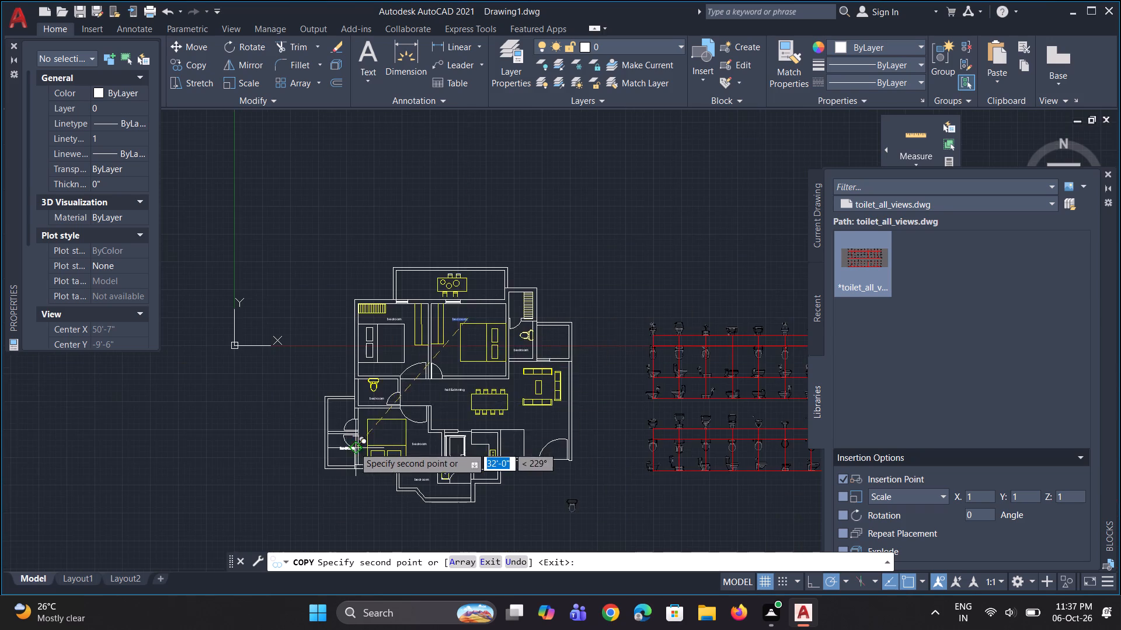
pyautogui.scroll(2, 354, 447)
pyautogui.click(336, 466)
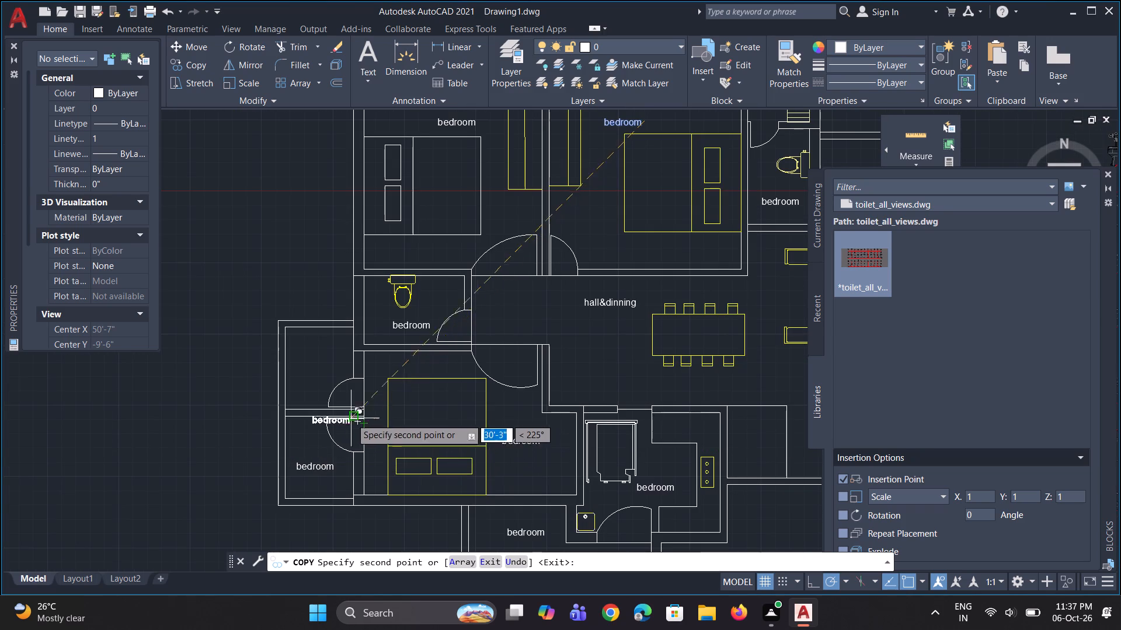
pyautogui.scroll(-1, 349, 418)
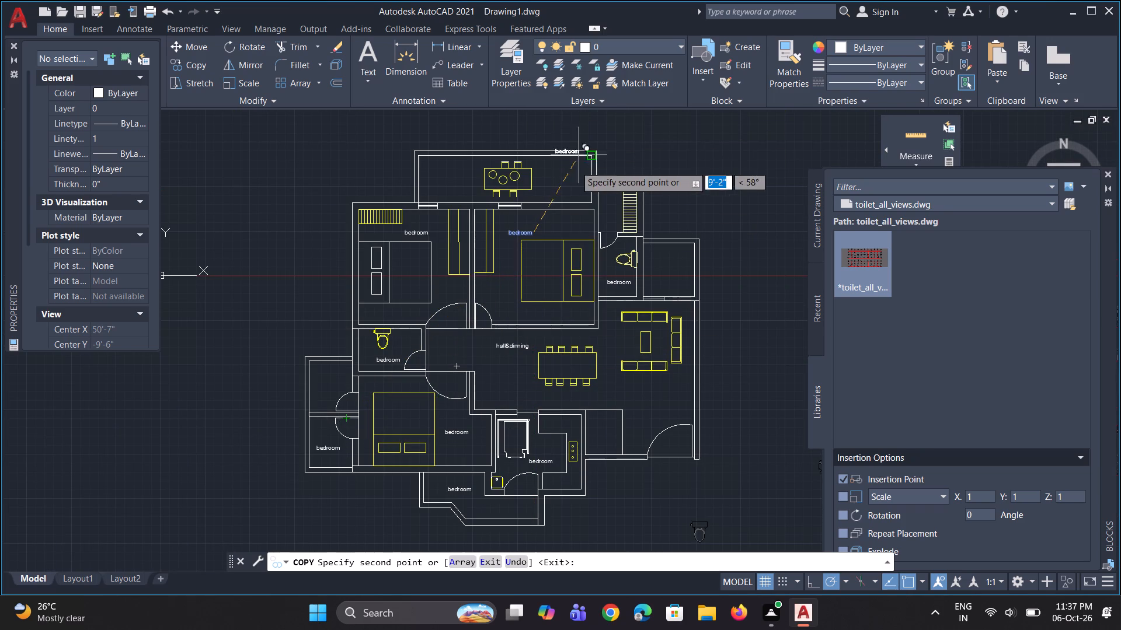
pyautogui.click(568, 179)
pyautogui.press('Escape')
# Replace the text of the northern balcony's "bedroom" label with "balcony".
pyautogui.scroll(1, 569, 169)
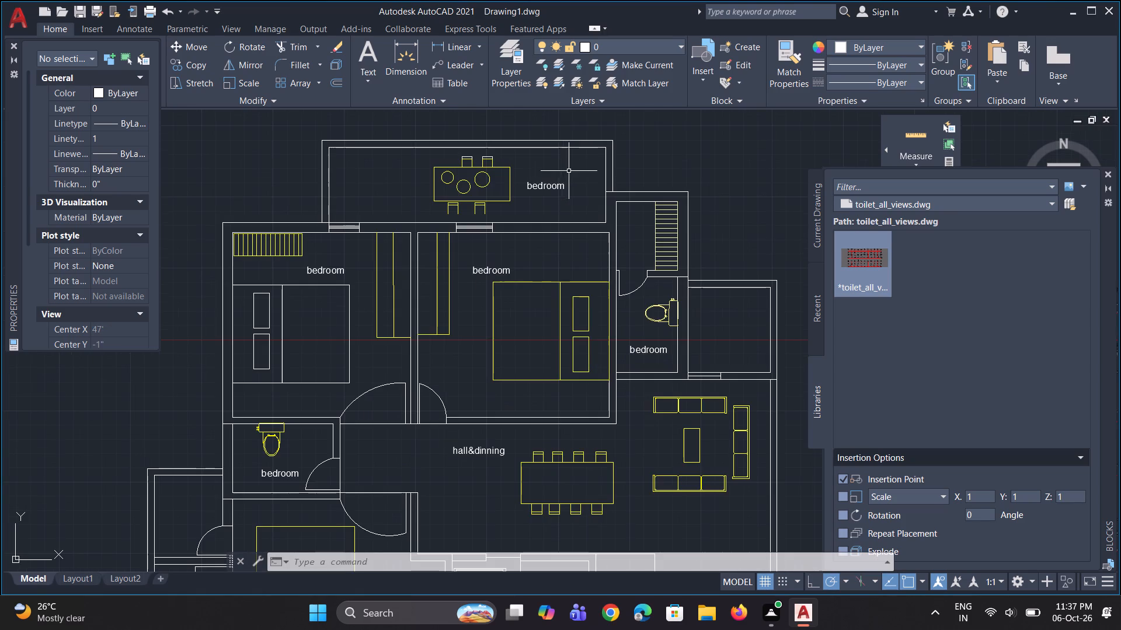
pyautogui.click(559, 183)
pyautogui.rightClick(559, 183)
pyautogui.click(614, 231)
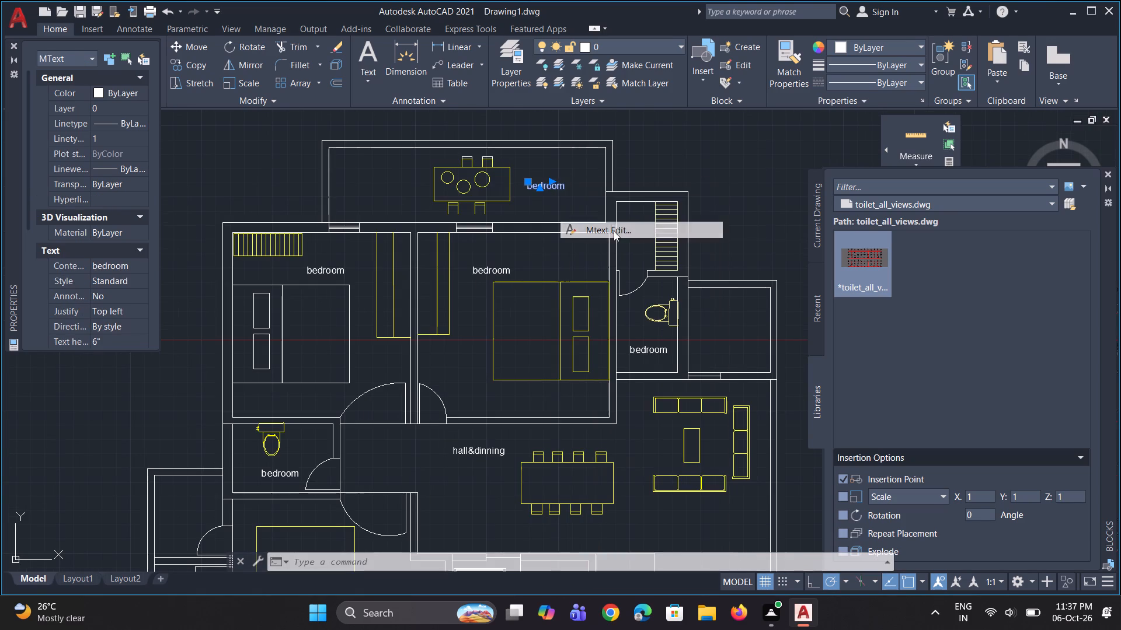
pyautogui.click(561, 188)
pyautogui.click(559, 188)
pyautogui.scroll(2, 541, 188)
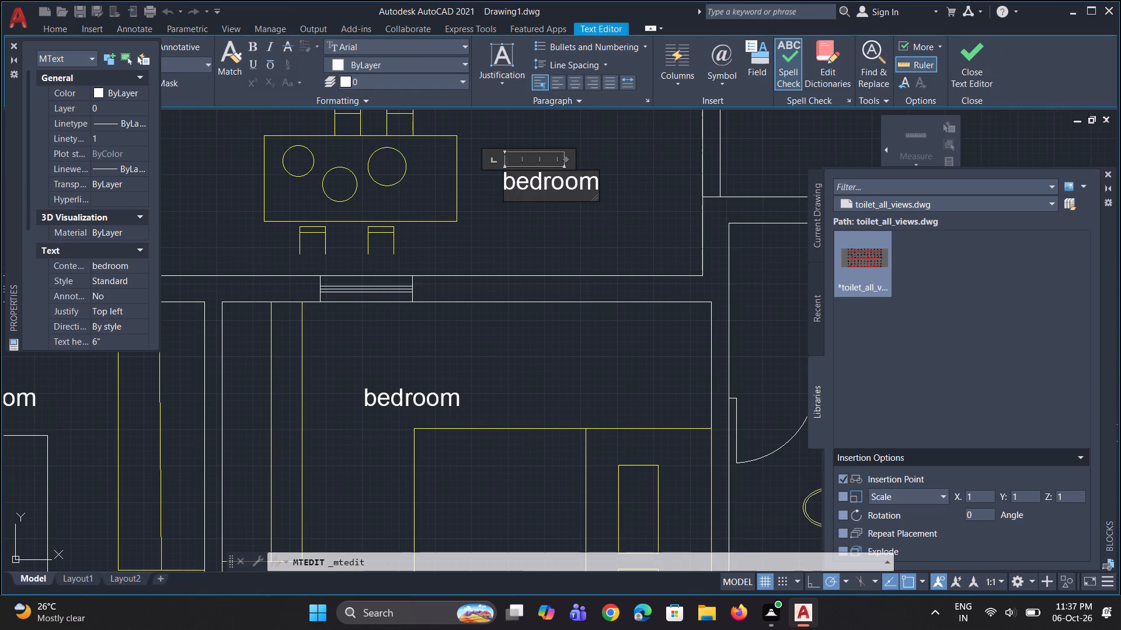
pyautogui.click(583, 185)
pyautogui.press('Right')
pyautogui.press('BackSpace')
pyautogui.press('BackSpace')
pyautogui.press('BackSpace')
pyautogui.press('BackSpace')
pyautogui.press('BackSpace')
pyautogui.press('BackSpace')
pyautogui.press('BackSpace')
pyautogui.press('BackSpace')
pyautogui.press('BackSpace')
pyautogui.press('BackSpace')
pyautogui.press('BackSpace')
pyautogui.write('balcony')
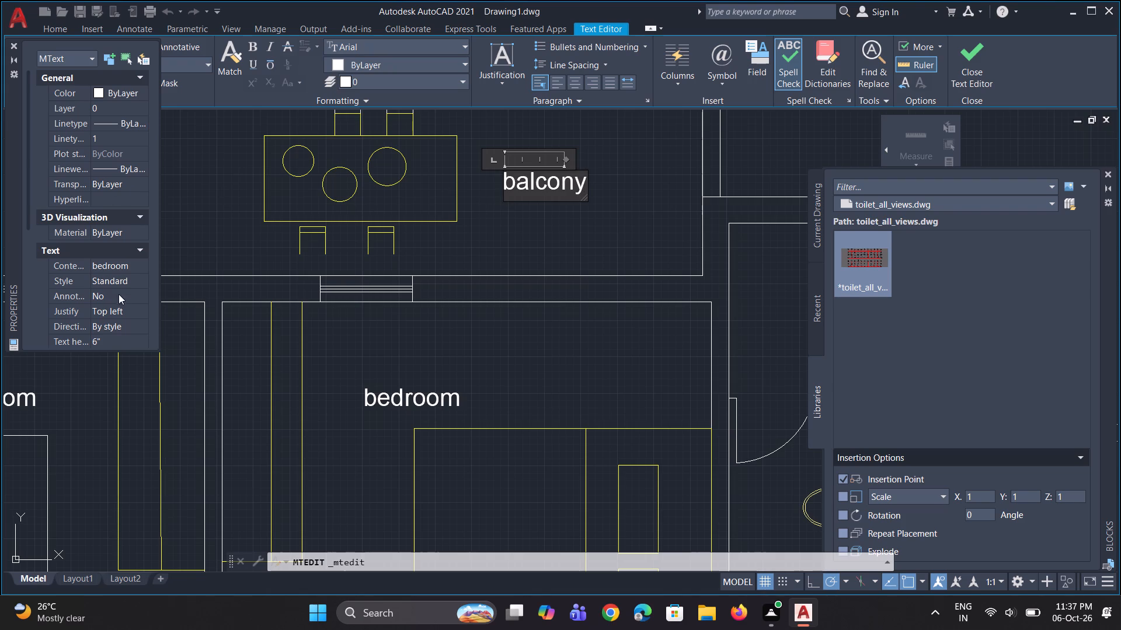
pyautogui.click(108, 337)
pyautogui.tripleClick(106, 341)
pyautogui.scroll(-4, 113, 302)
pyautogui.click(580, 229)
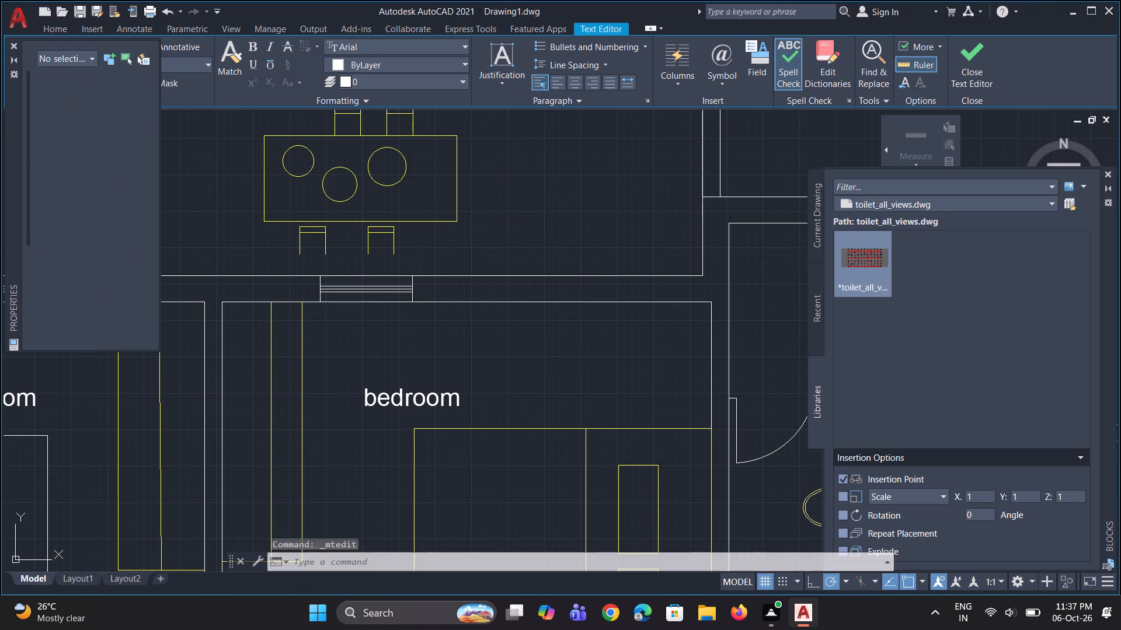
# Set the text height of the northern "balcony" label to 8".
pyautogui.click(554, 188)
pyautogui.scroll(-1, 111, 261)
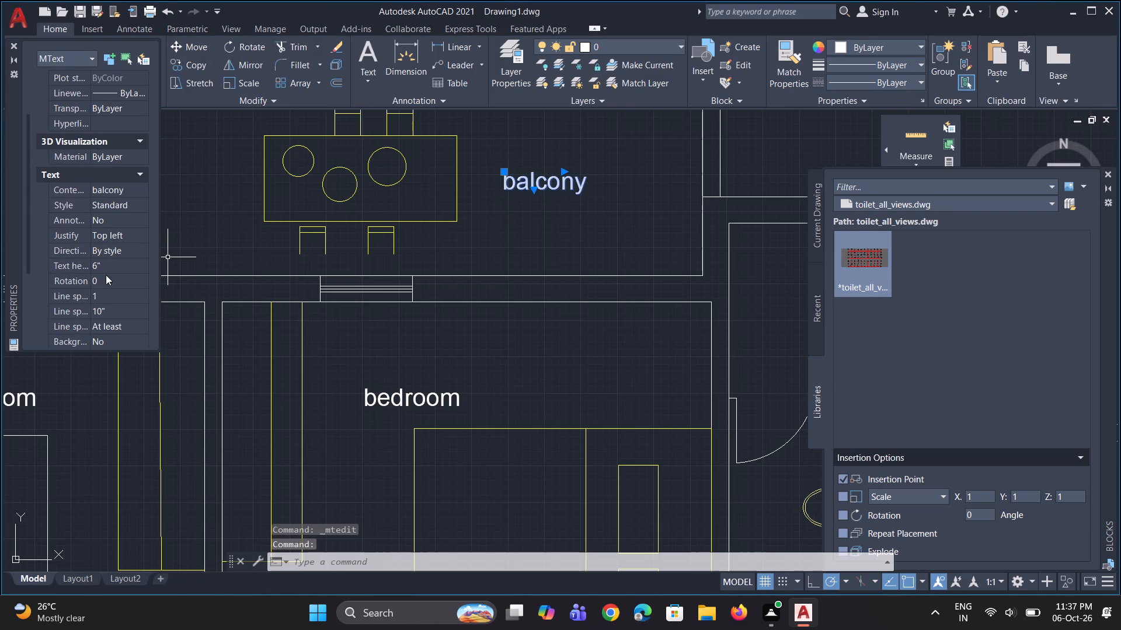
pyautogui.click(107, 267)
pyautogui.moveTo(107, 267); pyautogui.dragTo(90, 264)
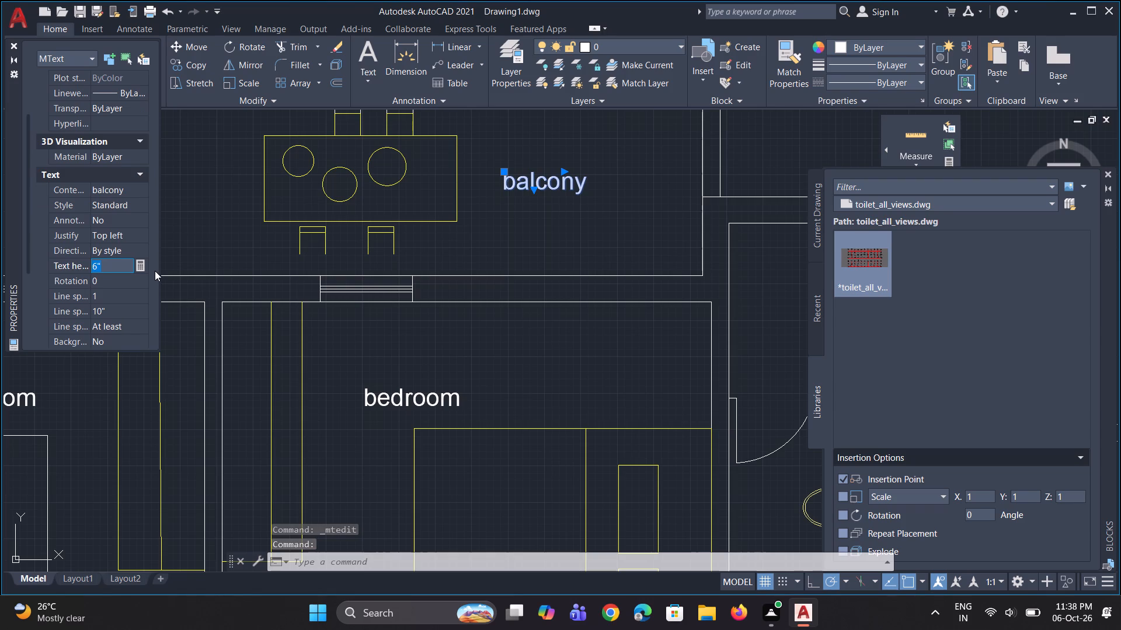
pyautogui.write("8''")
pyautogui.press('Return')
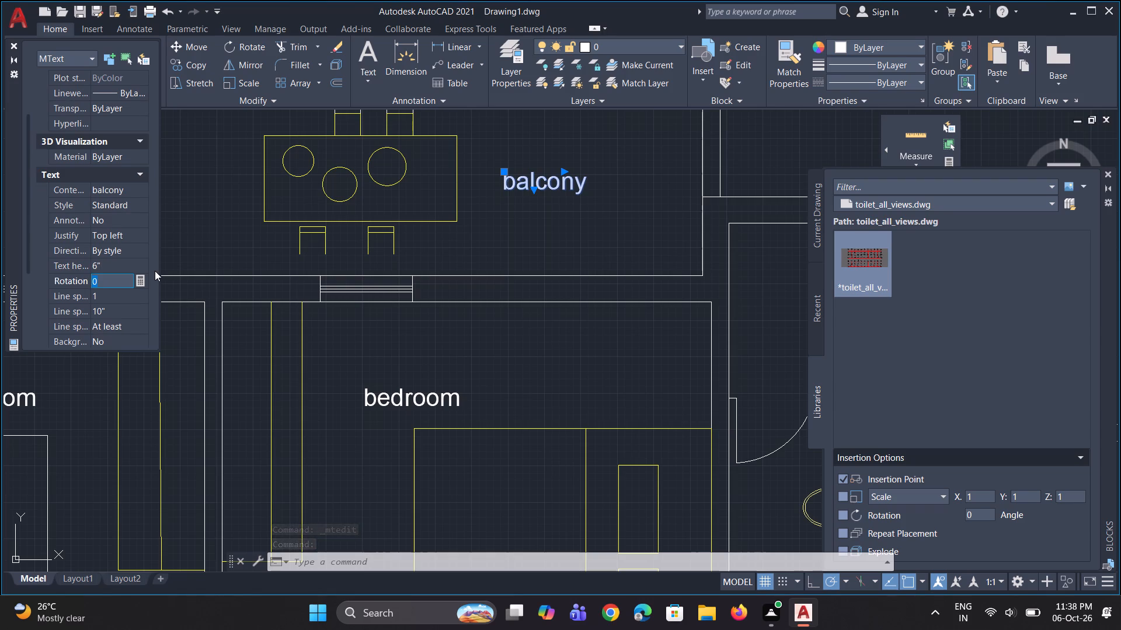
pyautogui.click(124, 268)
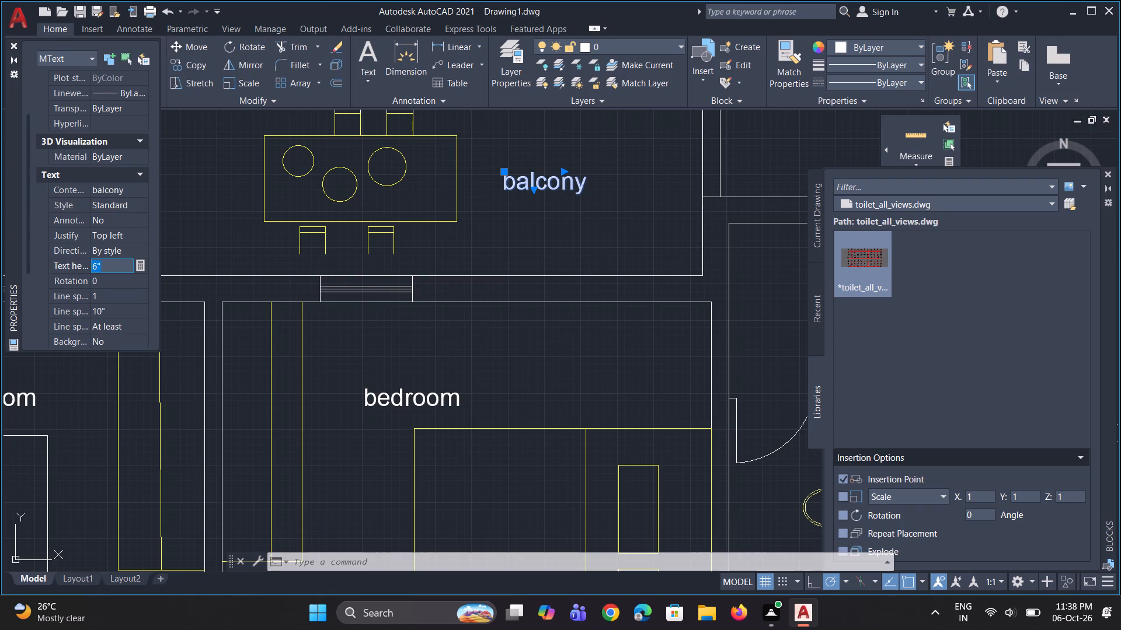
pyautogui.write('8"')
pyautogui.press('Return')
pyautogui.scroll(-3, 351, 256)
pyautogui.click(523, 223)
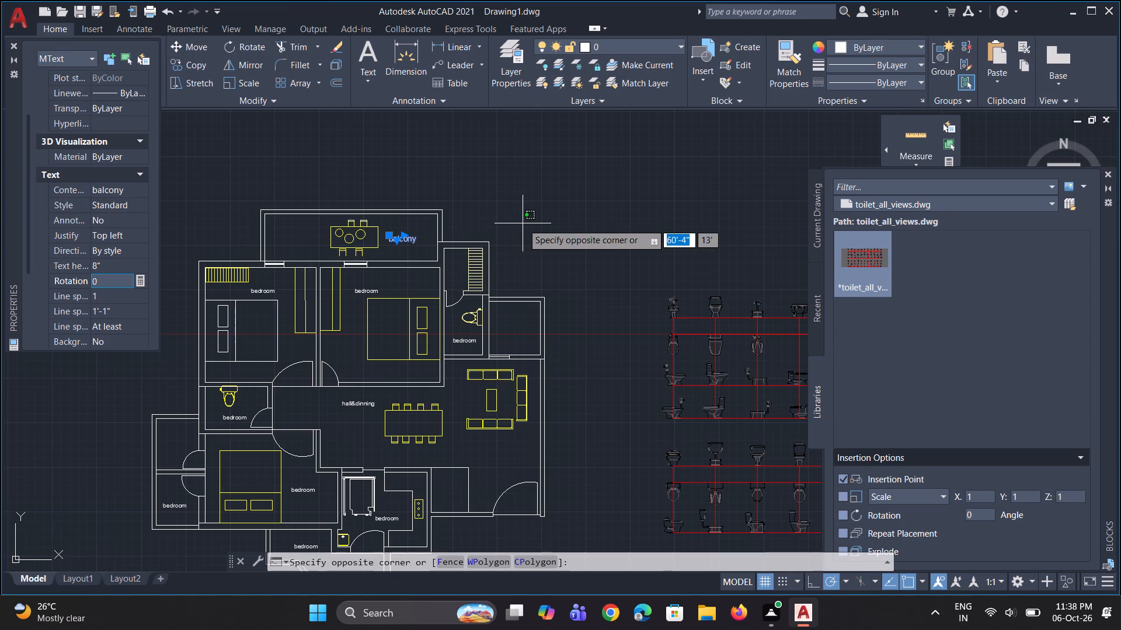
pyautogui.press('Escape')
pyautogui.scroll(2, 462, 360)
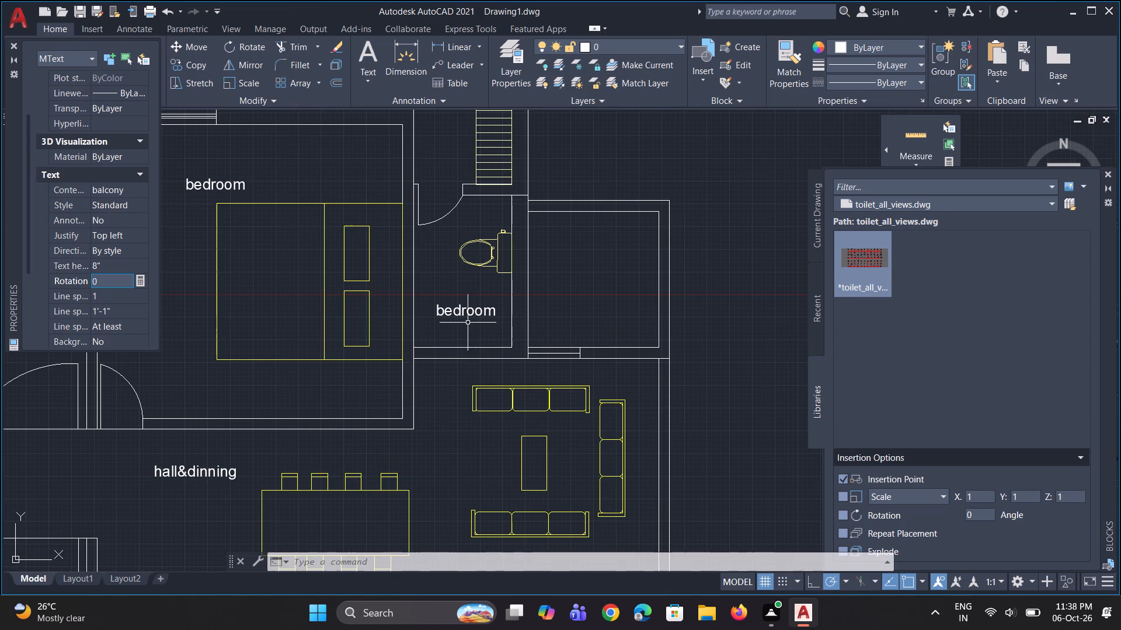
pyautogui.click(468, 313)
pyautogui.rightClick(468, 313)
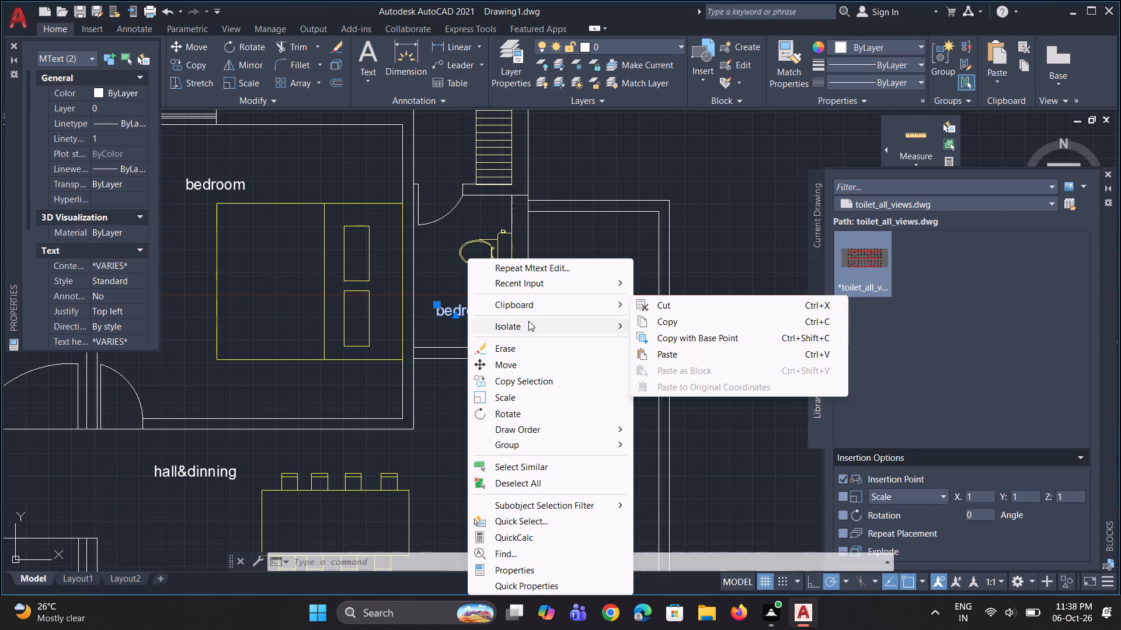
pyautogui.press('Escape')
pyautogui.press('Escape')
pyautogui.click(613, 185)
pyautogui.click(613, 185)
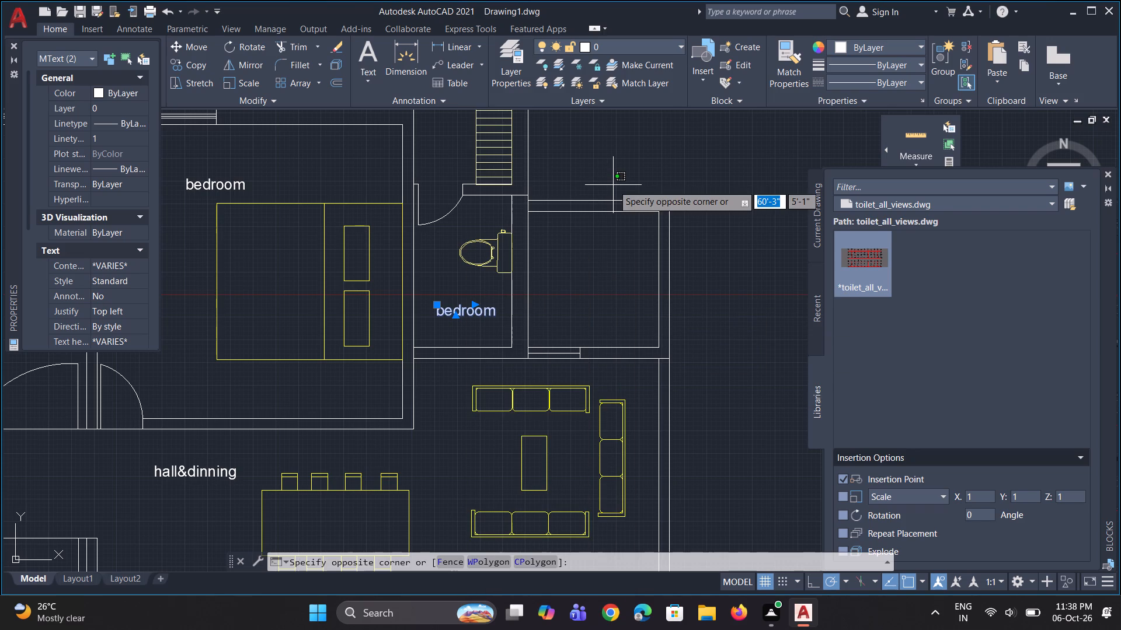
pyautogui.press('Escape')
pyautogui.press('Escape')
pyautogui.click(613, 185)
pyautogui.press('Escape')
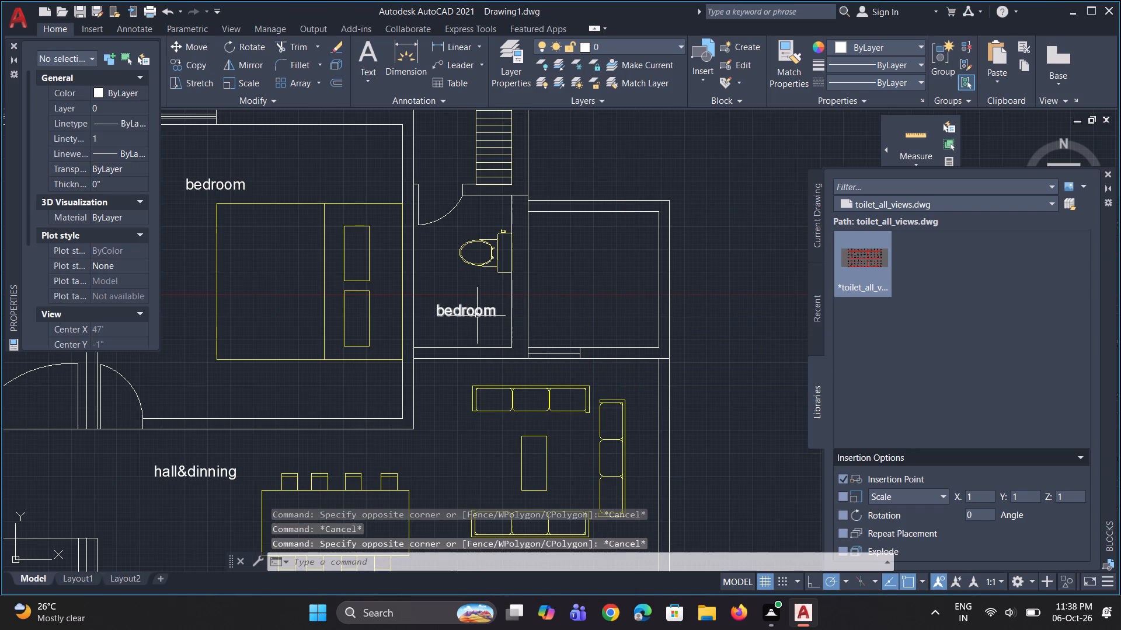
# Replace the text of the "bedroom" label in the north-east toilet with "toilet".
pyautogui.click(472, 316)
pyautogui.rightClick(472, 316)
pyautogui.click(523, 243)
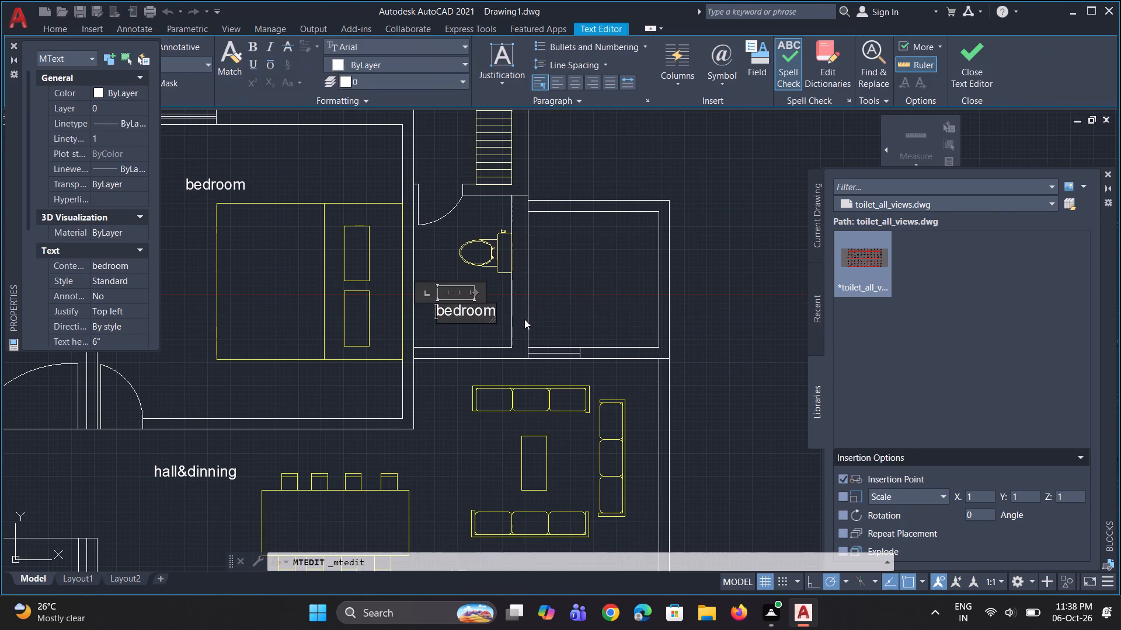
pyautogui.press('Right')
pyautogui.press('Right')
pyautogui.press('Right')
pyautogui.press('Right')
pyautogui.press('Right')
pyautogui.press('Right')
pyautogui.press('Right')
pyautogui.press('Right')
pyautogui.press('Right')
pyautogui.press('Right')
pyautogui.press('Right')
pyautogui.press('Right')
pyautogui.press('Right')
pyautogui.press('Right')
pyautogui.press('BackSpace')
pyautogui.press('BackSpace')
pyautogui.press('BackSpace')
pyautogui.press('BackSpace')
pyautogui.press('BackSpace')
pyautogui.press('BackSpace')
pyautogui.press('BackSpace')
pyautogui.press('BackSpace')
pyautogui.press('BackSpace')
pyautogui.press('BackSpace')
pyautogui.press('BackSpace')
pyautogui.press('BackSpace')
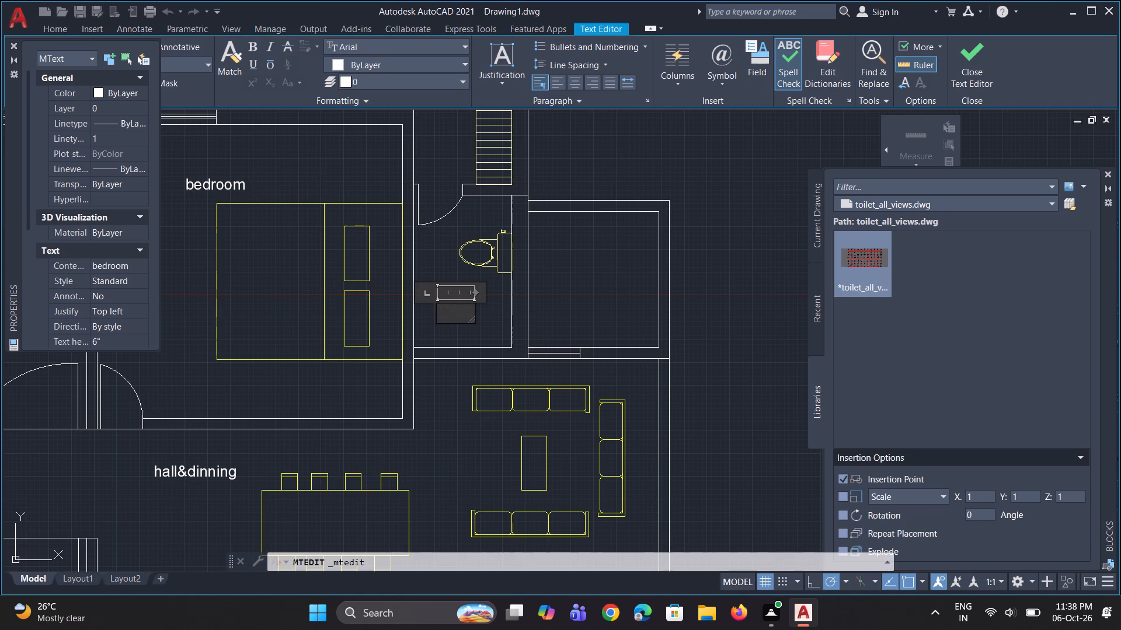
pyautogui.write('toilet')
pyautogui.click(699, 221)
# Replace the text of the "bedroom" label beside the kitchen stove with "kitchen".
pyautogui.scroll(-1, 319, 316)
pyautogui.scroll(-2, 363, 365)
pyautogui.scroll(3, 311, 407)
pyautogui.scroll(-3, 416, 365)
pyautogui.scroll(2, 346, 498)
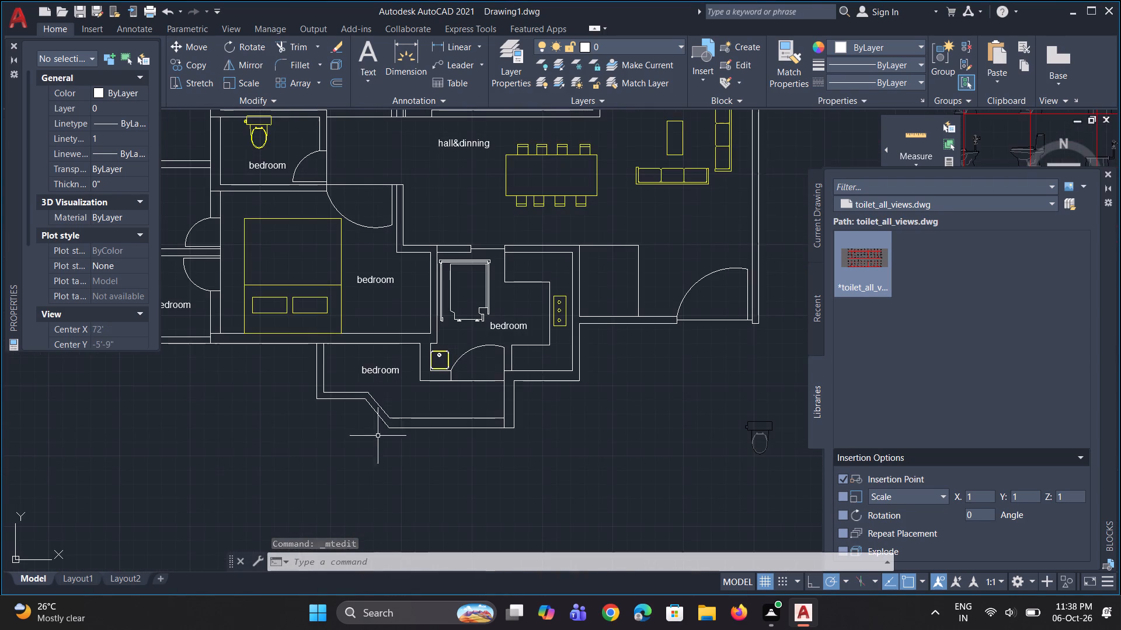
pyautogui.scroll(2, 391, 335)
pyautogui.scroll(-1, 368, 296)
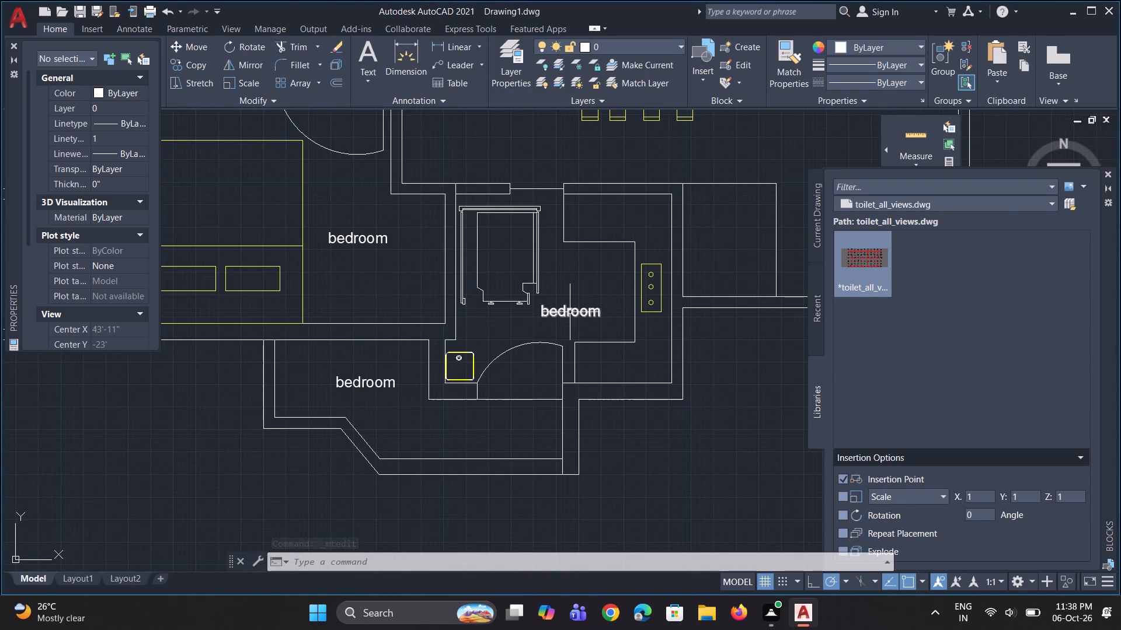
pyautogui.click(570, 312)
pyautogui.rightClick(570, 312)
pyautogui.click(628, 243)
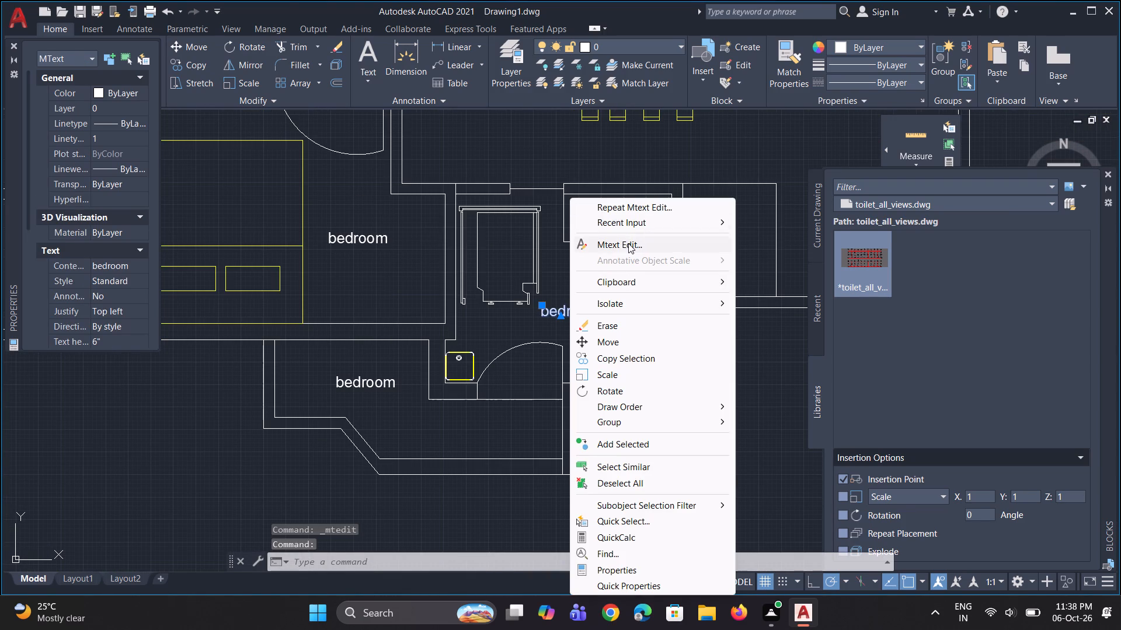
pyautogui.moveTo(570, 311); pyautogui.dragTo(620, 313)
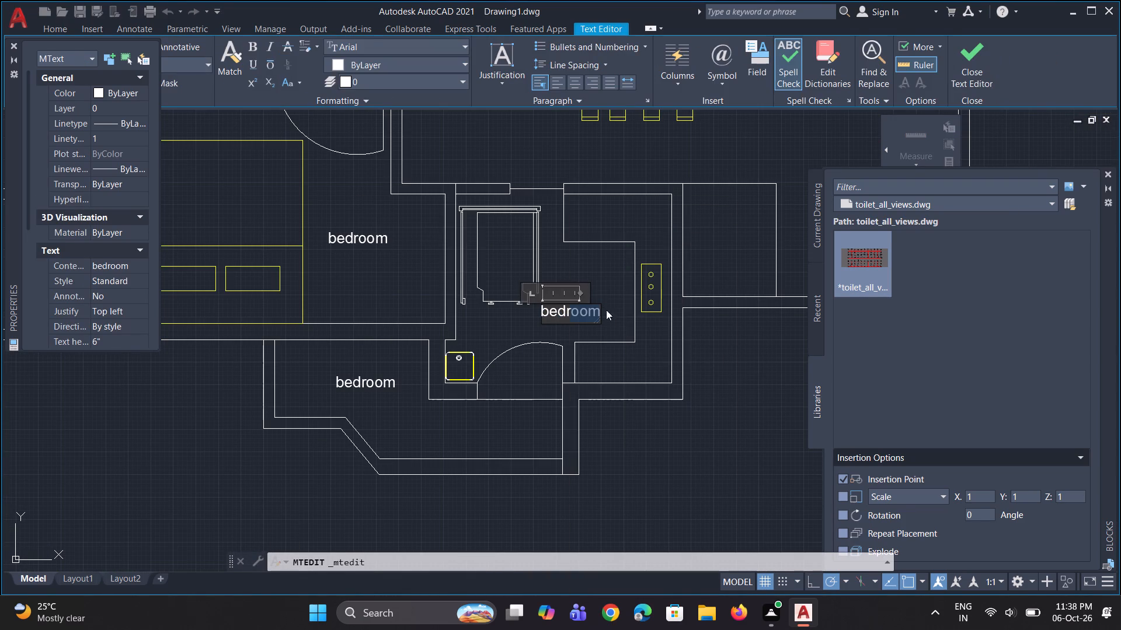
pyautogui.press('BackSpace')
pyautogui.press('BackSpace')
pyautogui.press('BackSpace')
pyautogui.press('BackSpace')
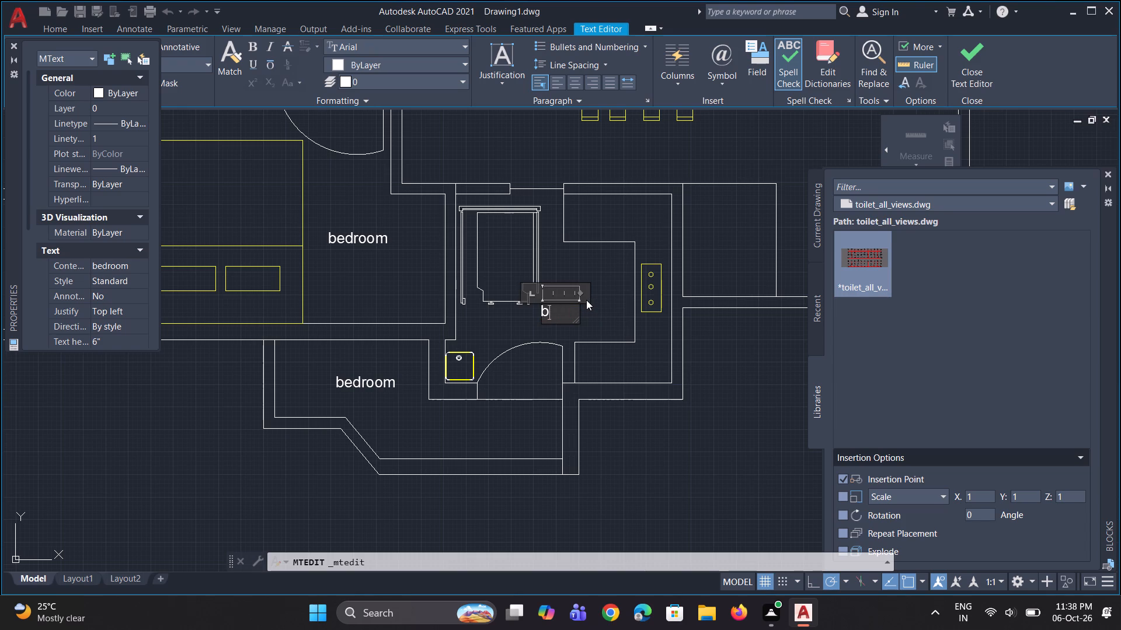
pyautogui.press('BackSpace')
pyautogui.press('BackSpace')
pyautogui.write('kitchen')
pyautogui.click(737, 354)
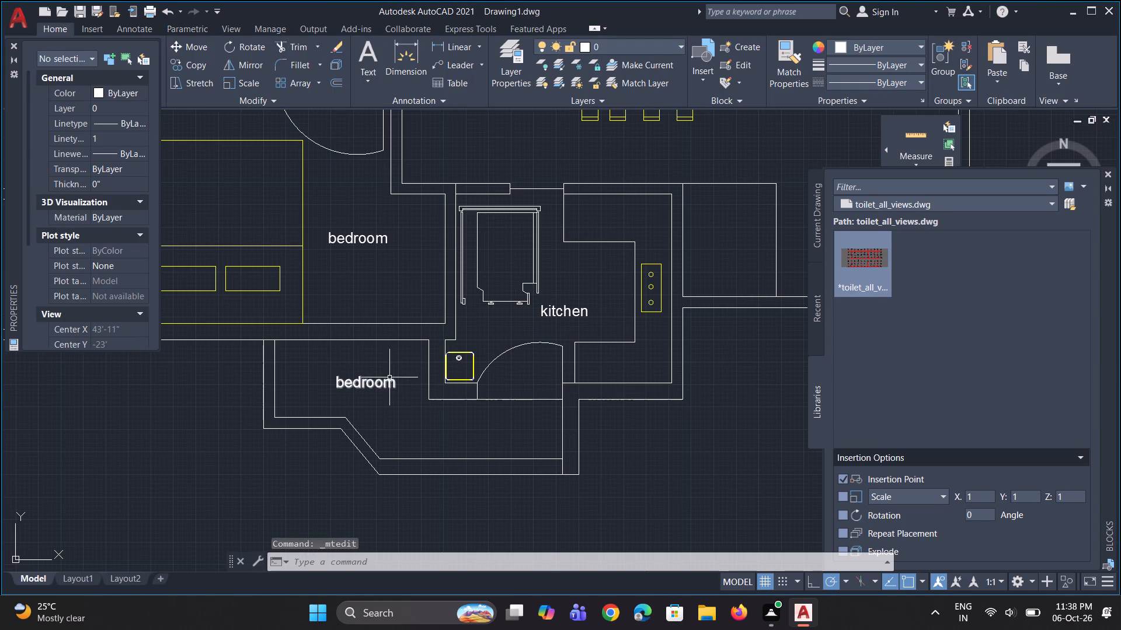
# Replace the text of the "bedroom" label in the angled southern space with "balcony".
pyautogui.click(388, 379)
pyautogui.rightClick(388, 379)
pyautogui.click(459, 254)
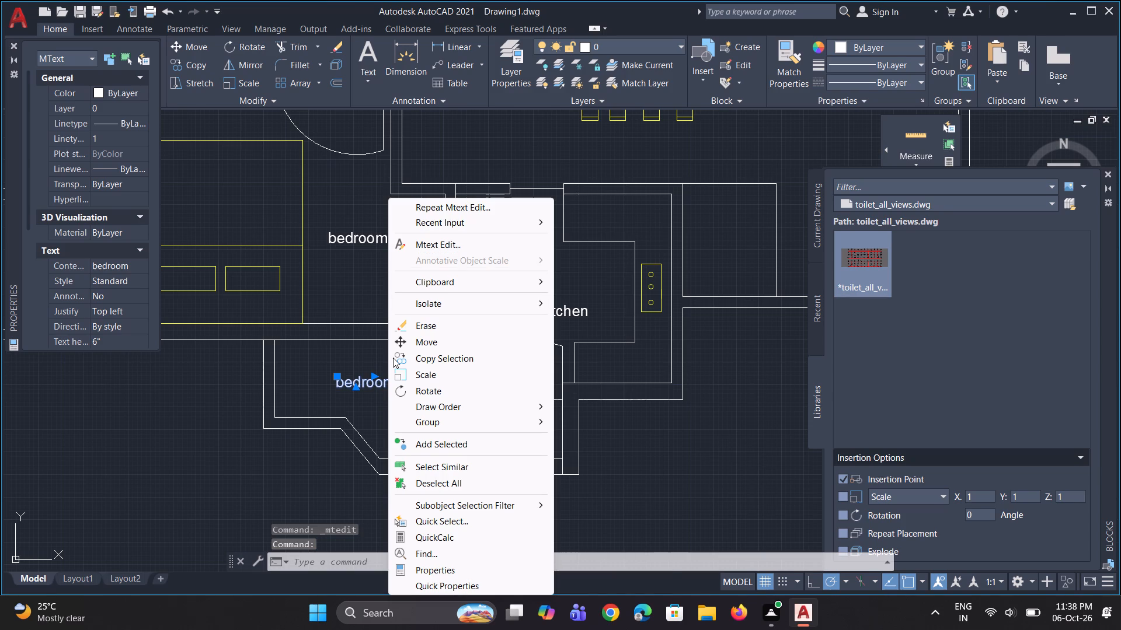
pyautogui.click(472, 245)
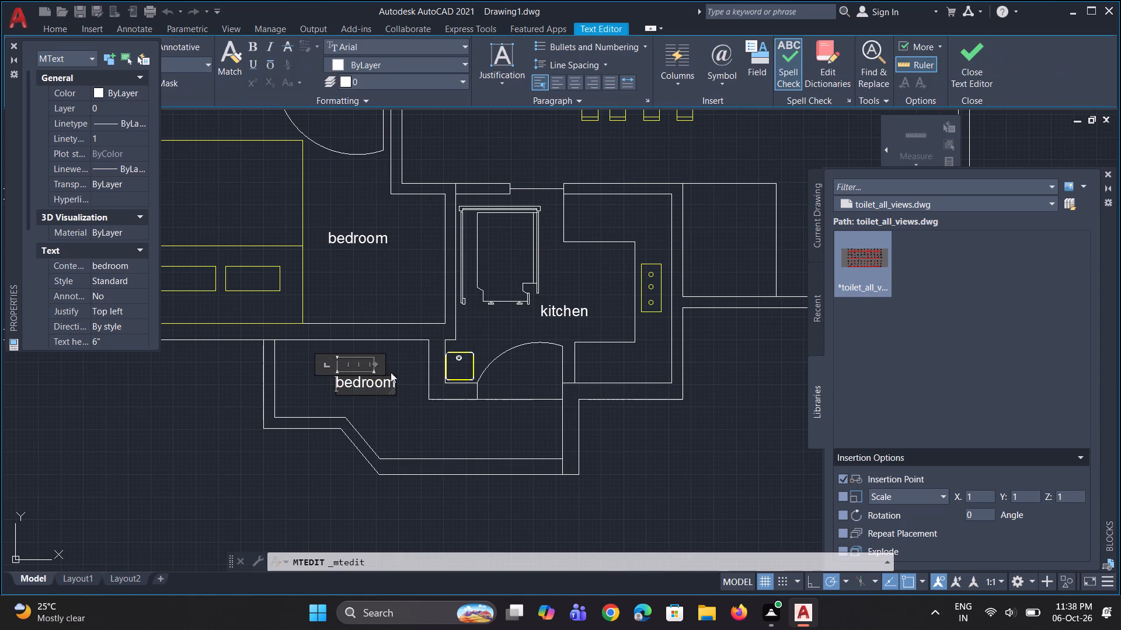
pyautogui.moveTo(382, 385); pyautogui.dragTo(414, 390)
pyautogui.press('BackSpace')
pyautogui.press('BackSpace')
pyautogui.press('BackSpace')
pyautogui.press('BackSpace')
pyautogui.press('BackSpace')
pyautogui.press('BackSpace')
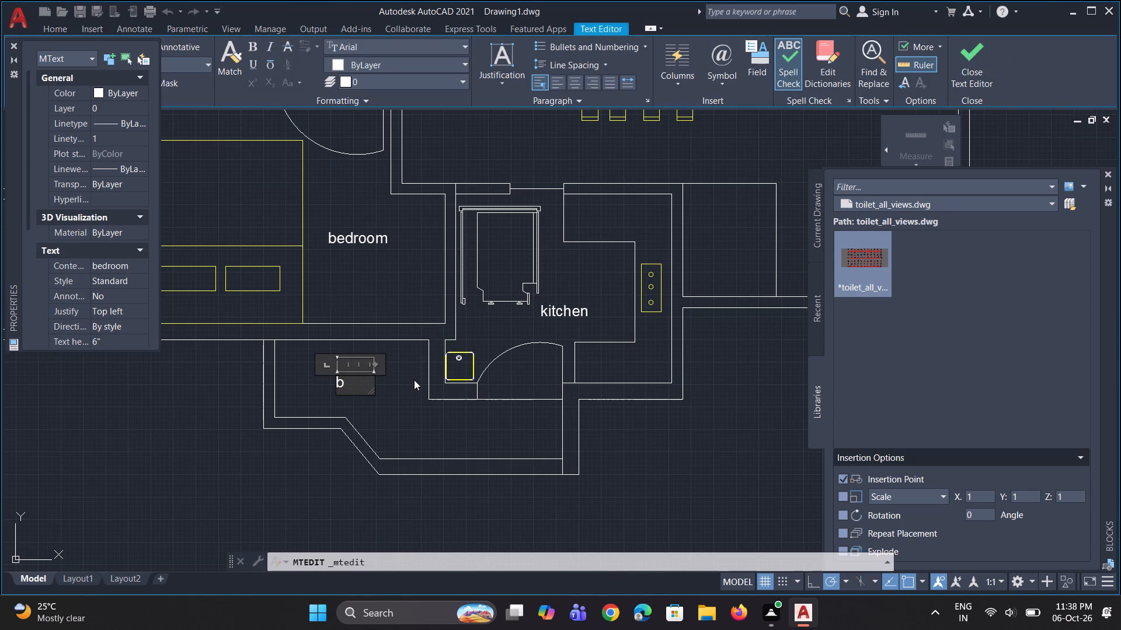
pyautogui.press('BackSpace')
pyautogui.write('balcony')
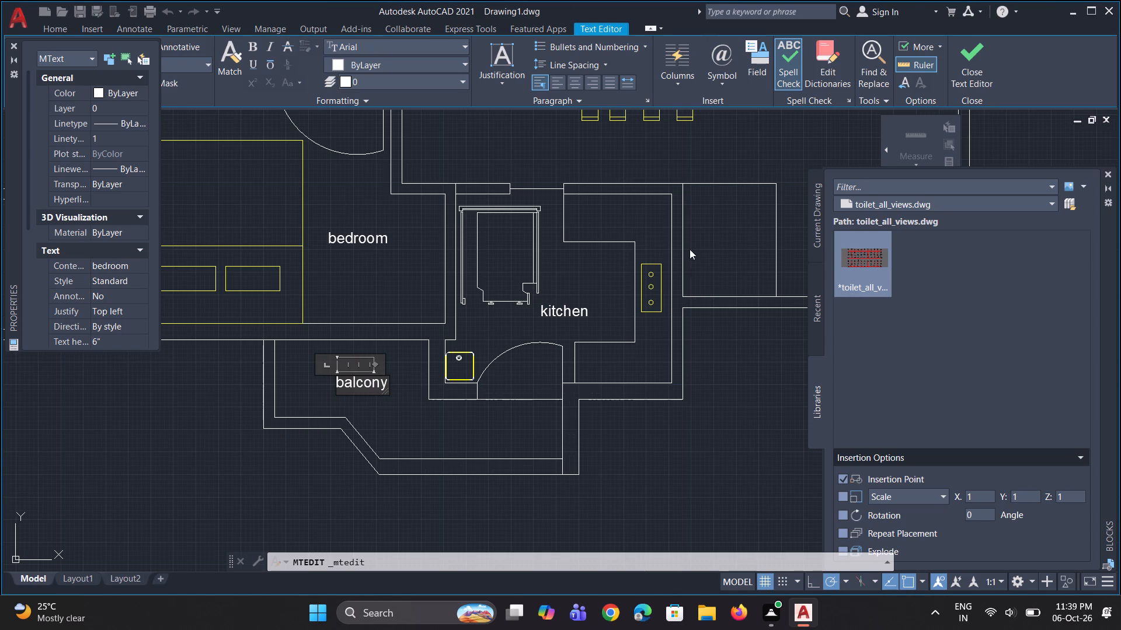
pyautogui.click(673, 502)
# Draw a rectangle about 1'-4" square in the angled southern balcony, west of the "balcony" label.
pyautogui.scroll(1, 309, 394)
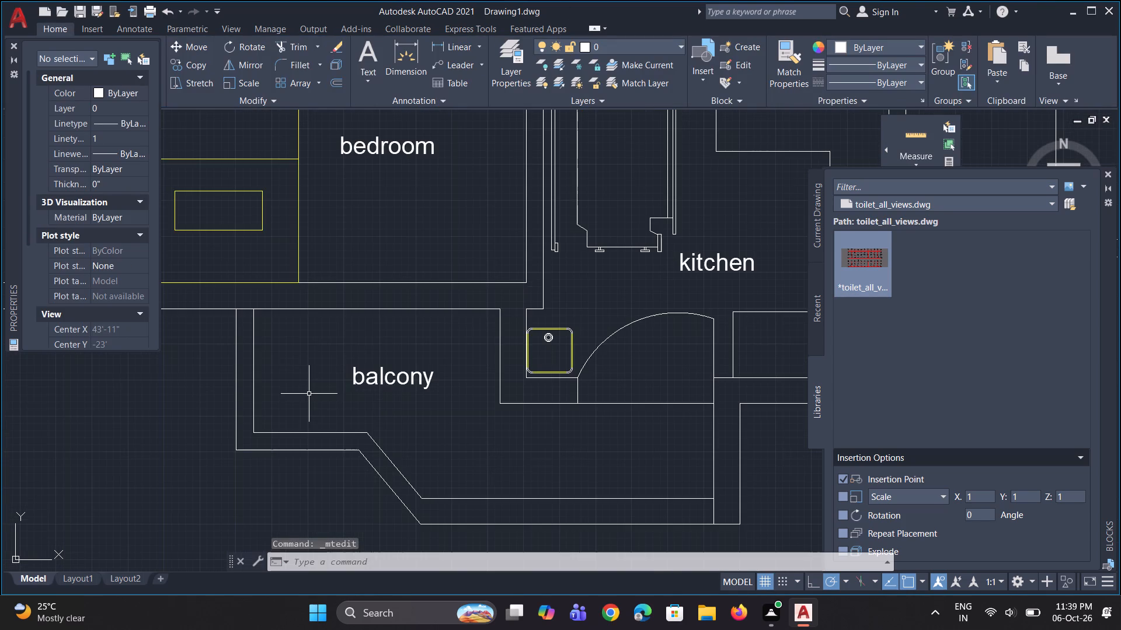
pyautogui.press('r')
pyautogui.press('e')
pyautogui.press('c')
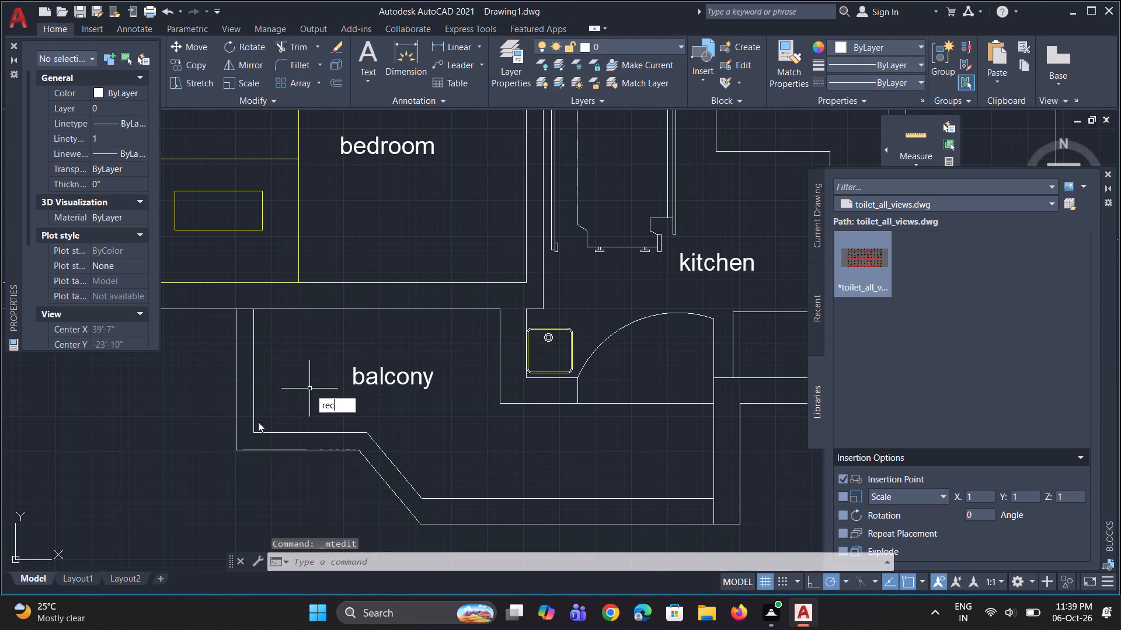
pyautogui.click(348, 420)
pyautogui.click(280, 418)
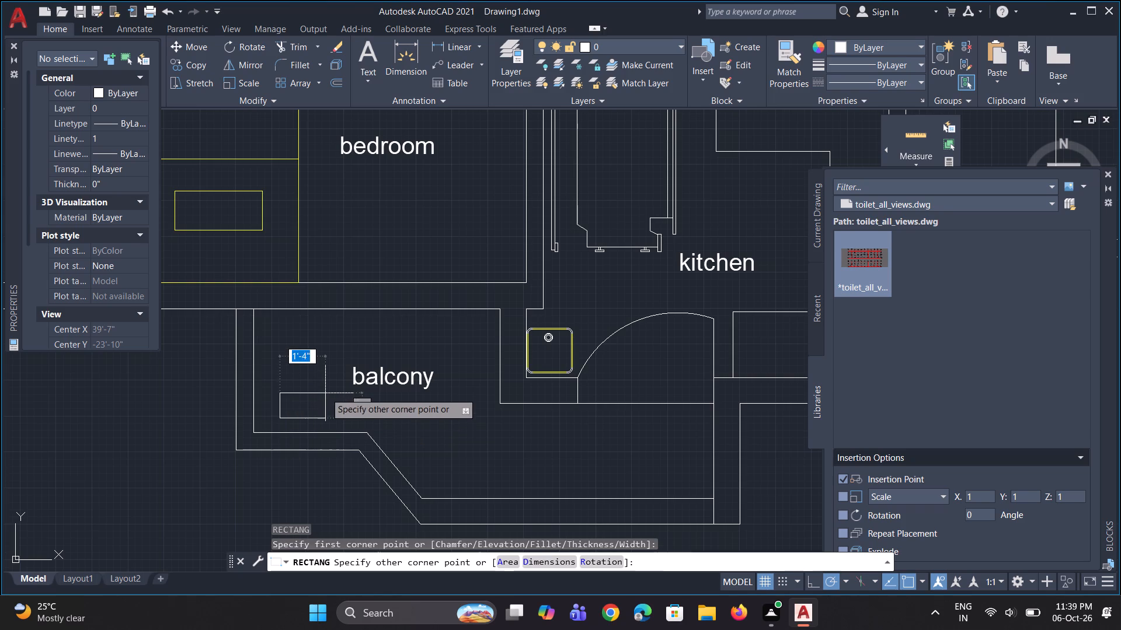
pyautogui.click(323, 372)
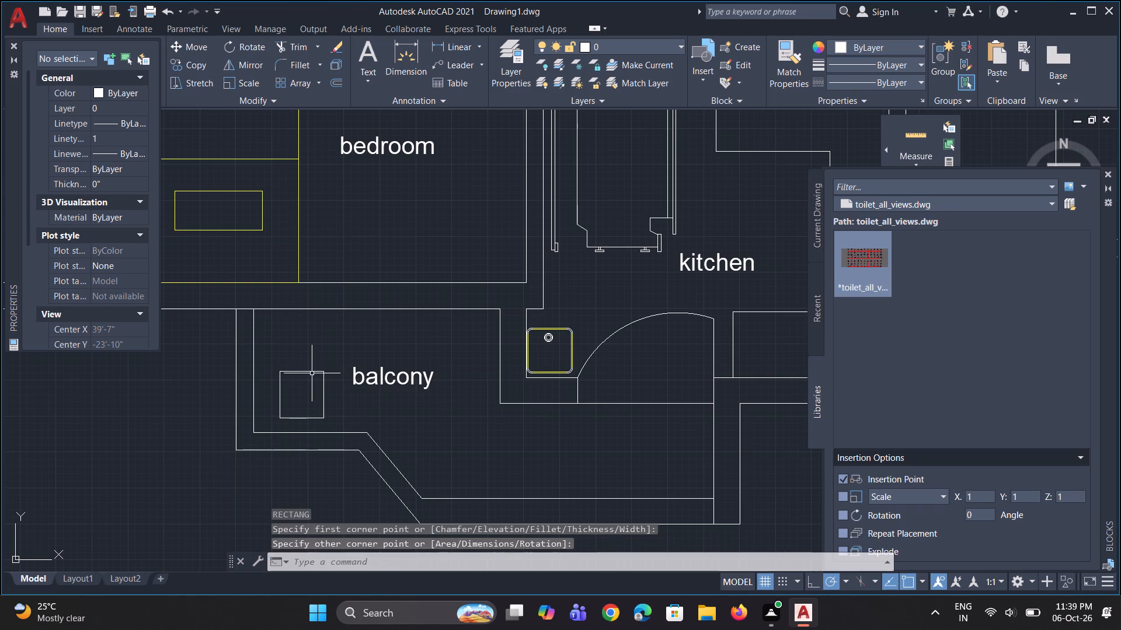
# Copy the balcony square about 1'-7" straight north, leaving a narrow gap between the two squares.
pyautogui.click(314, 372)
pyautogui.press('c')
pyautogui.press('o')
pyautogui.press('space')
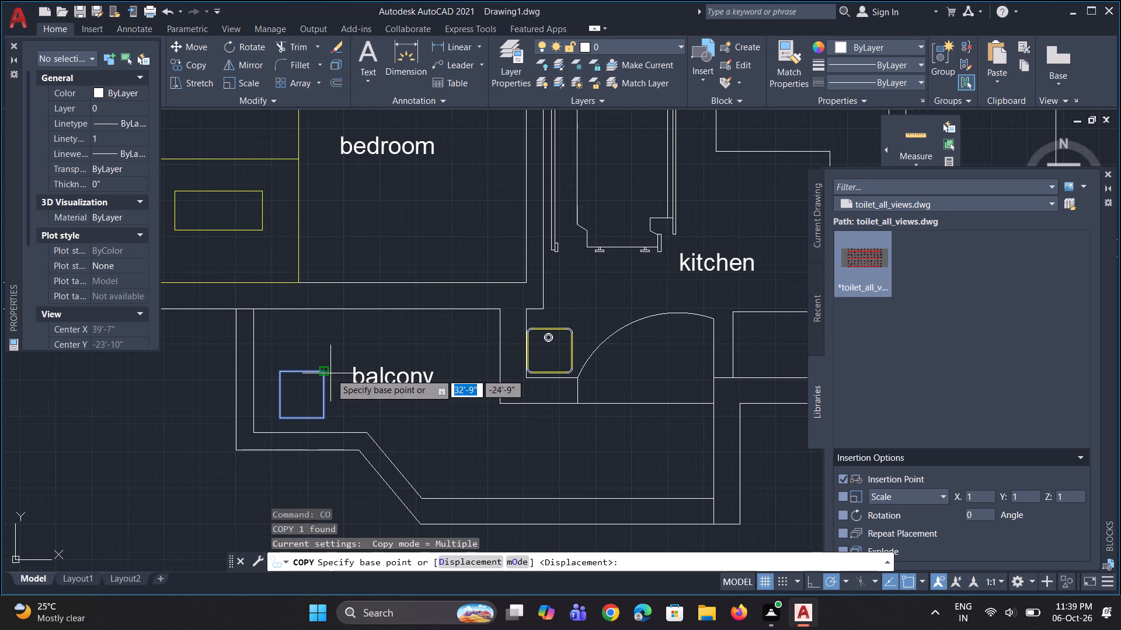
pyautogui.click(330, 373)
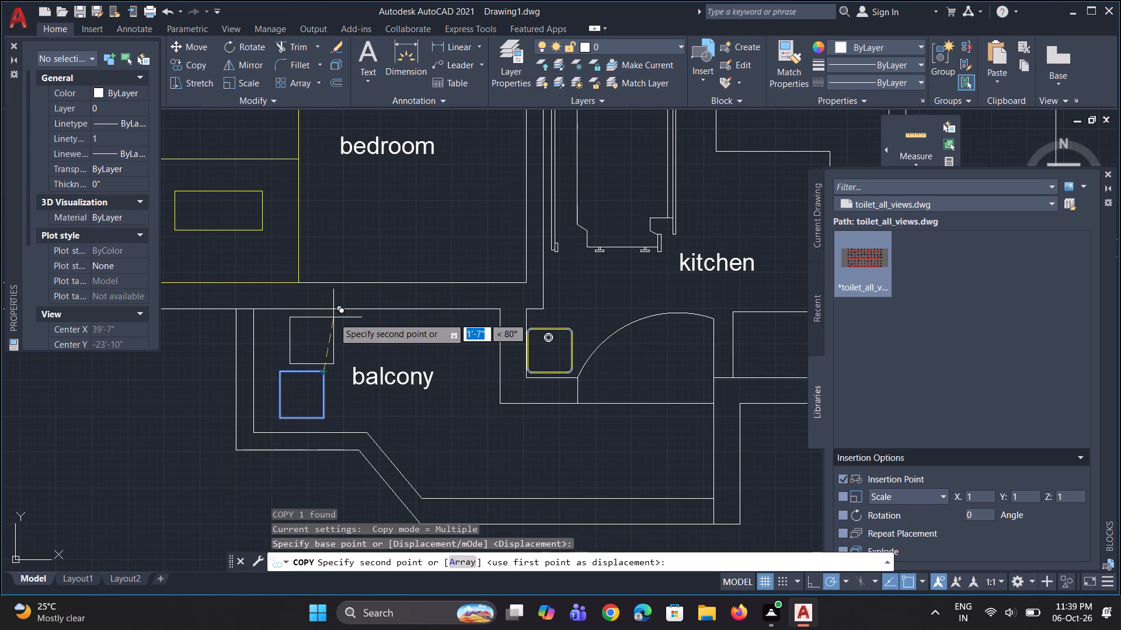
pyautogui.click(329, 318)
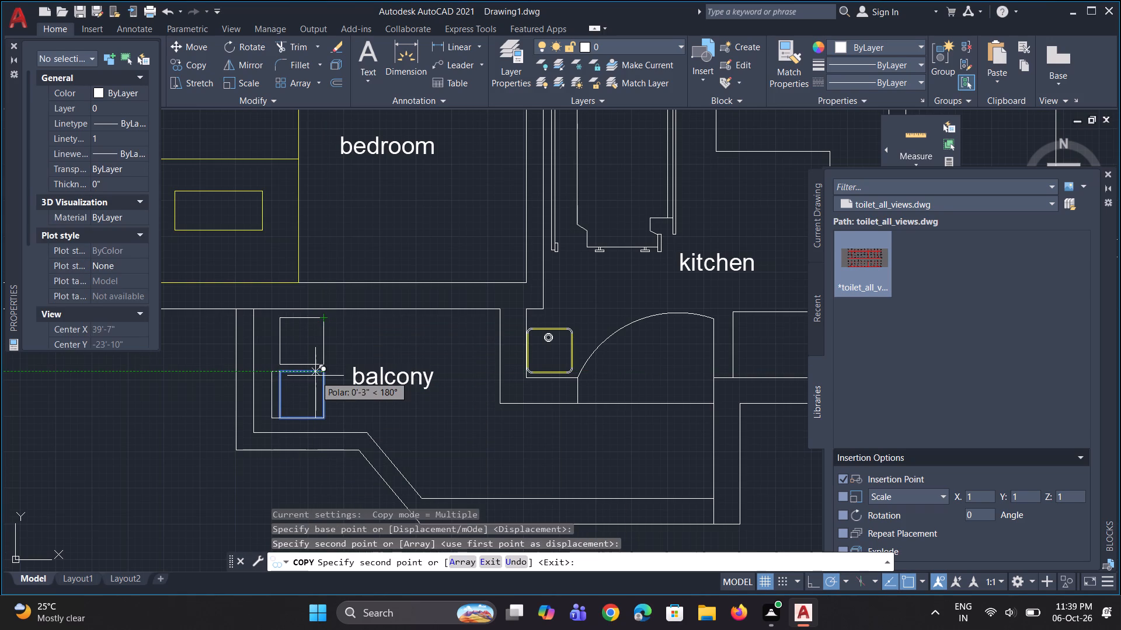
pyautogui.press('Escape')
# Draw a circle about 3" in diameter in the south-west corner of the lower balcony square.
pyautogui.press('c')
pyautogui.press('space')
pyautogui.scroll(1, 290, 386)
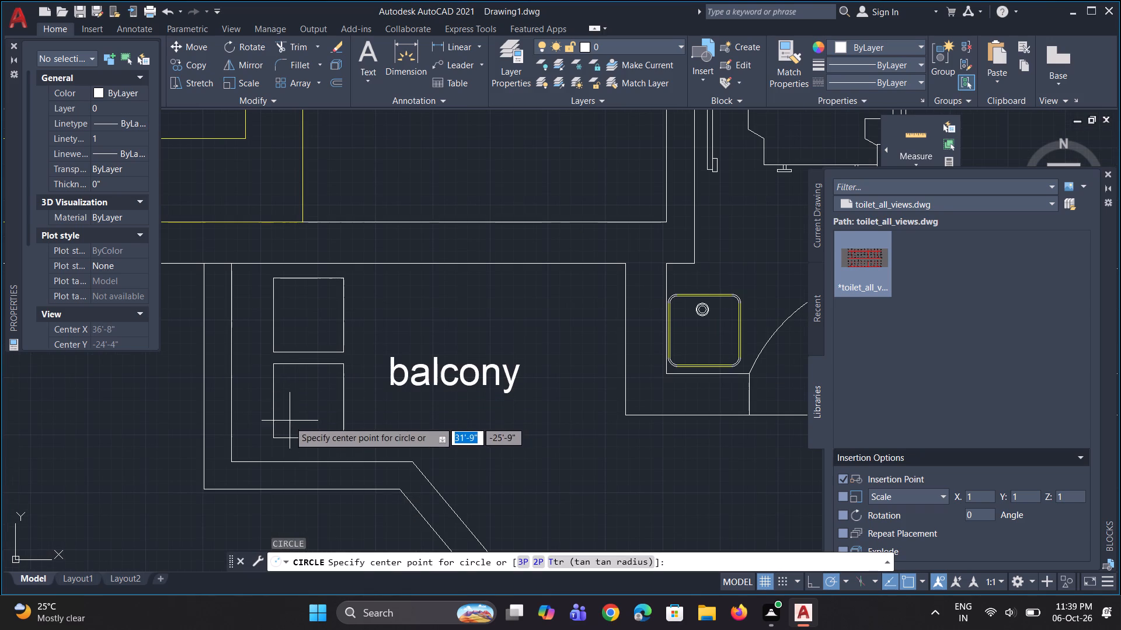
pyautogui.click(287, 425)
pyautogui.click(293, 421)
# Copy the small circle straight north three times, giving two circles along the west side of each balcony square.
pyautogui.click(288, 390)
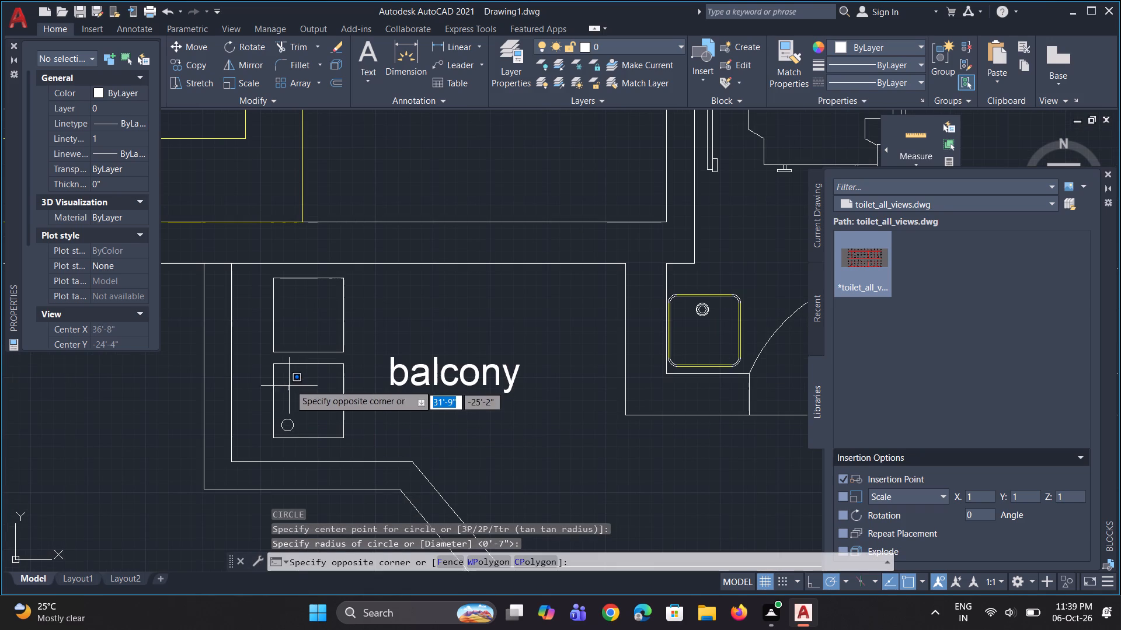
pyautogui.click(292, 383)
pyautogui.click(290, 422)
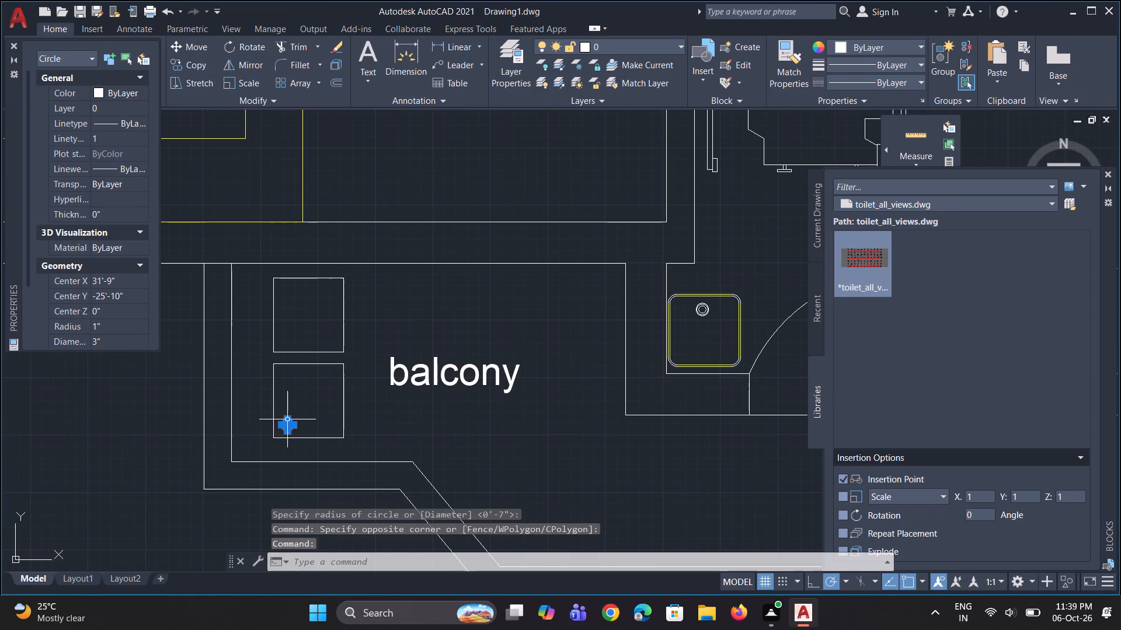
pyautogui.press('c')
pyautogui.press('o')
pyautogui.press('space')
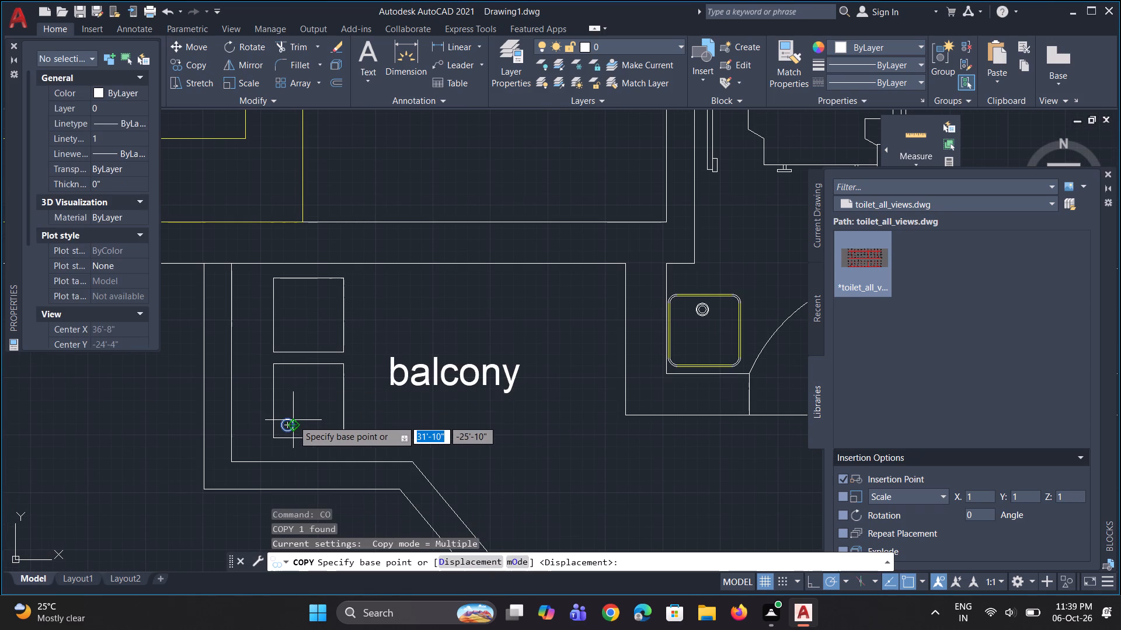
pyautogui.click(293, 420)
pyautogui.click(295, 387)
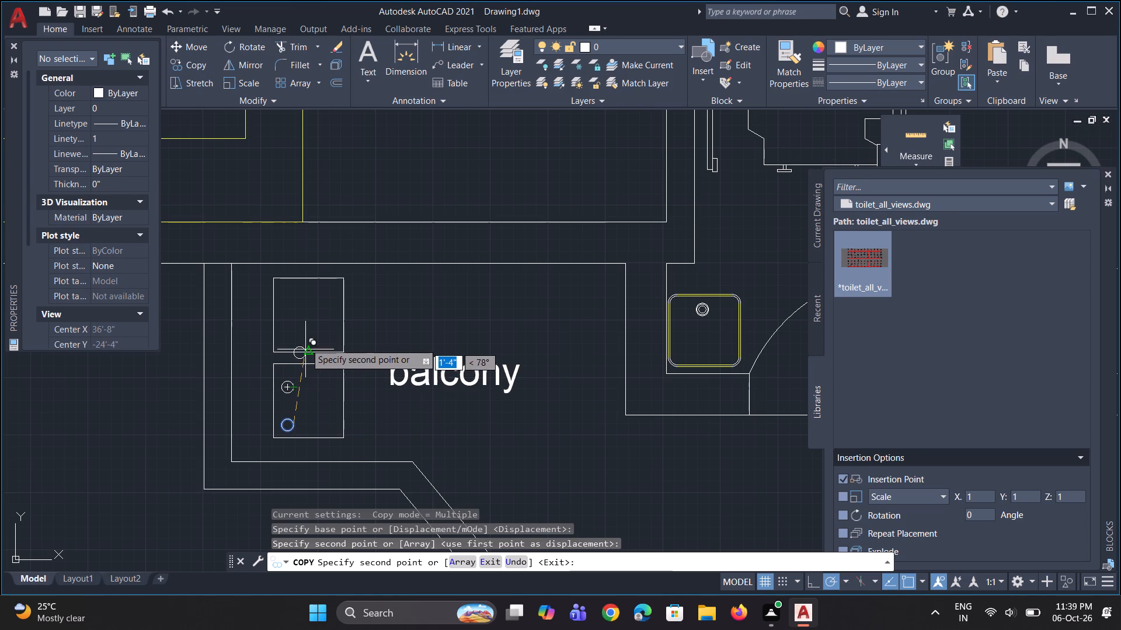
pyautogui.click(298, 337)
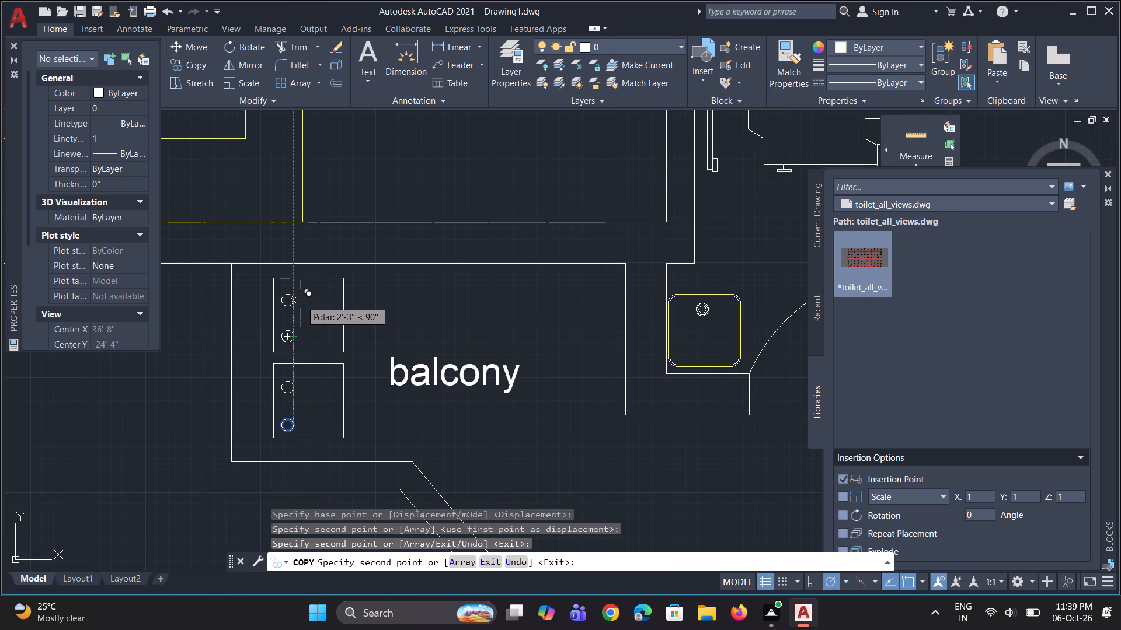
pyautogui.click(301, 300)
pyautogui.press('Escape')
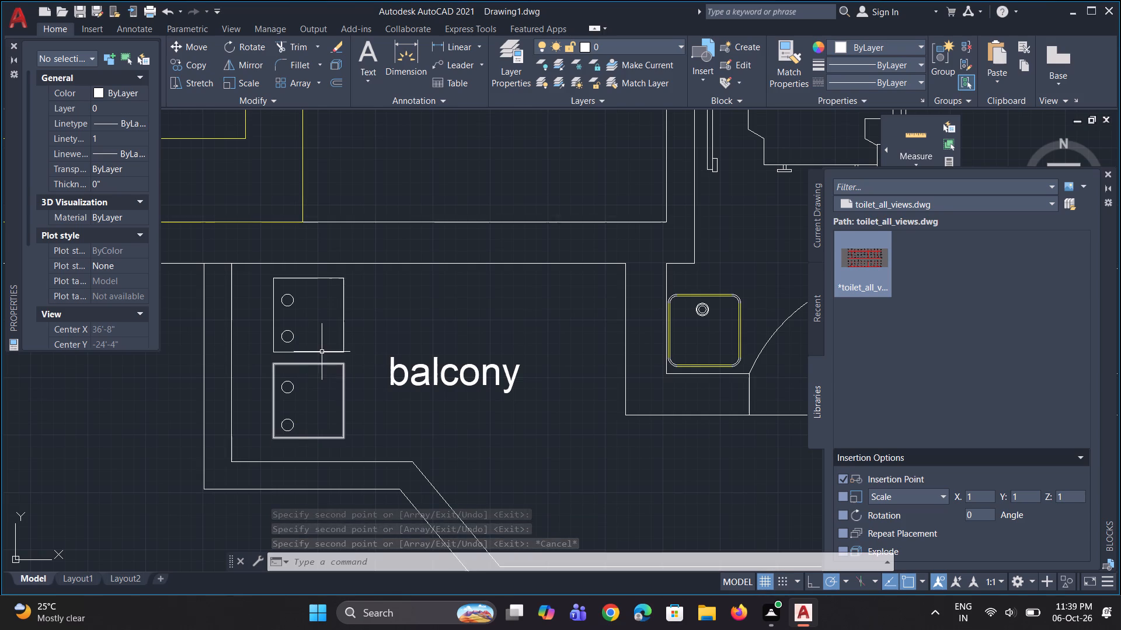
# Draw a vertical line just east of the circles, from the lower square's south edge to the upper square's north edge.
pyautogui.press('l')
pyautogui.press('space')
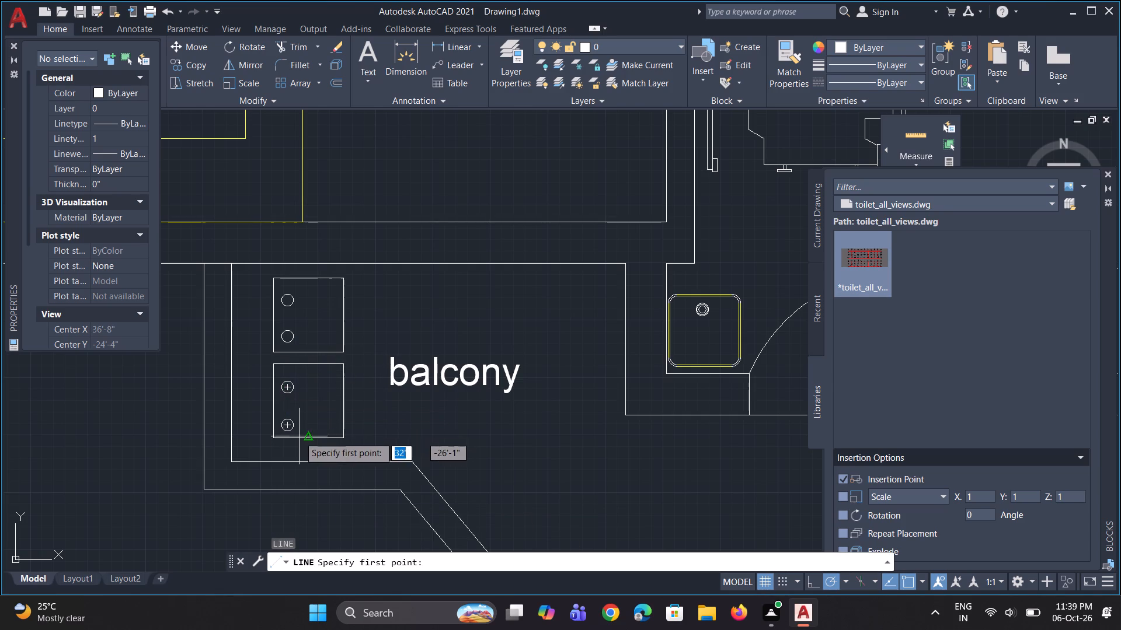
pyautogui.click(297, 435)
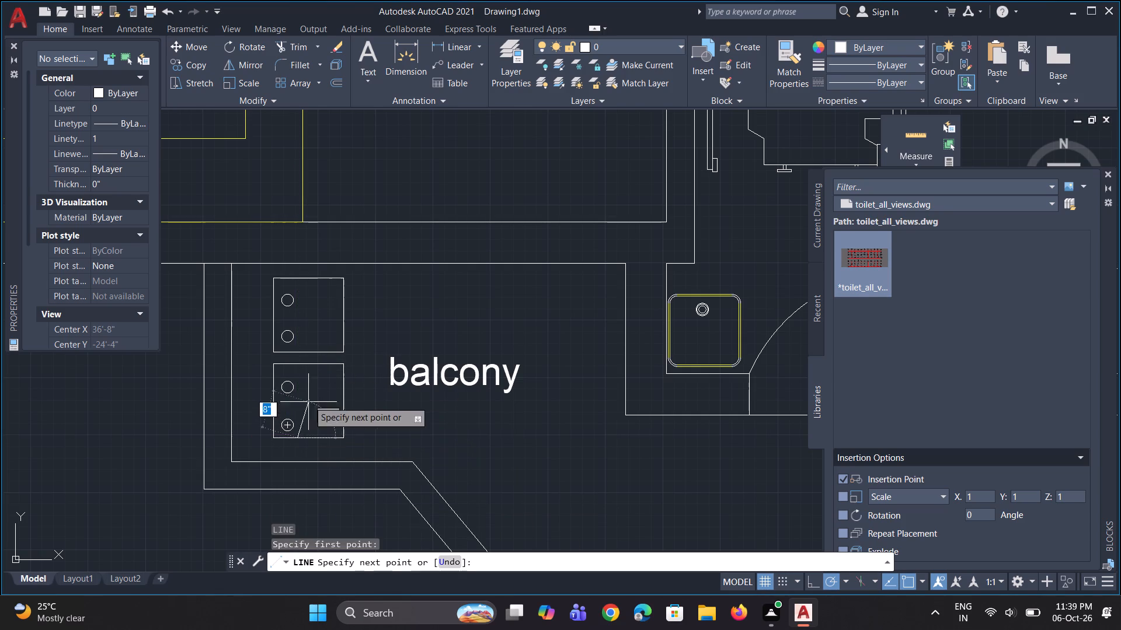
pyautogui.click(301, 365)
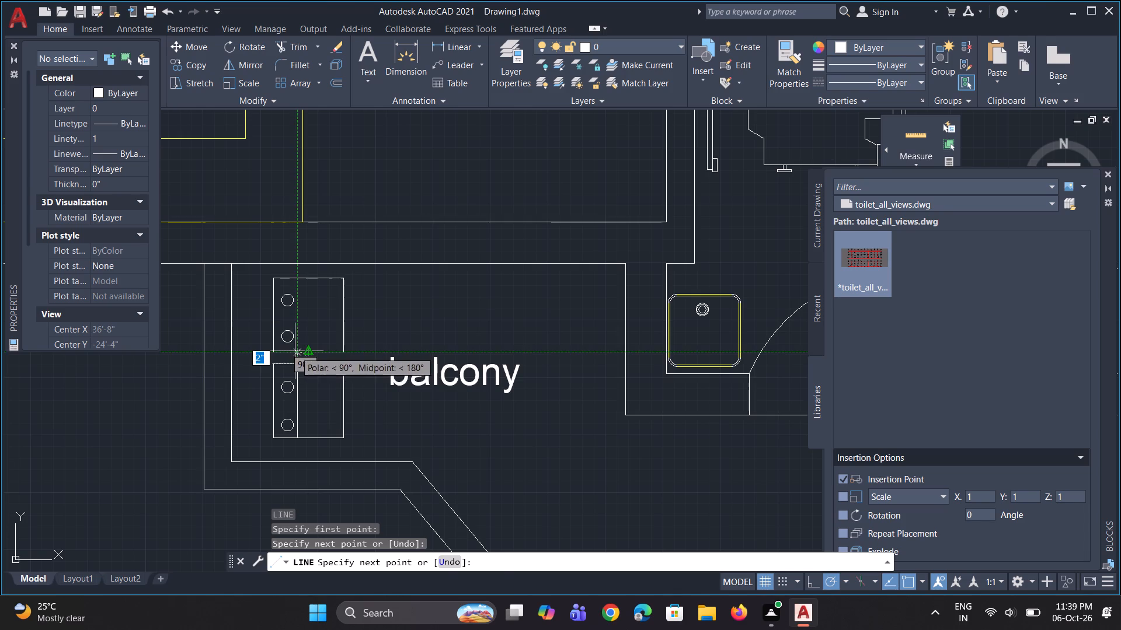
pyautogui.click(295, 351)
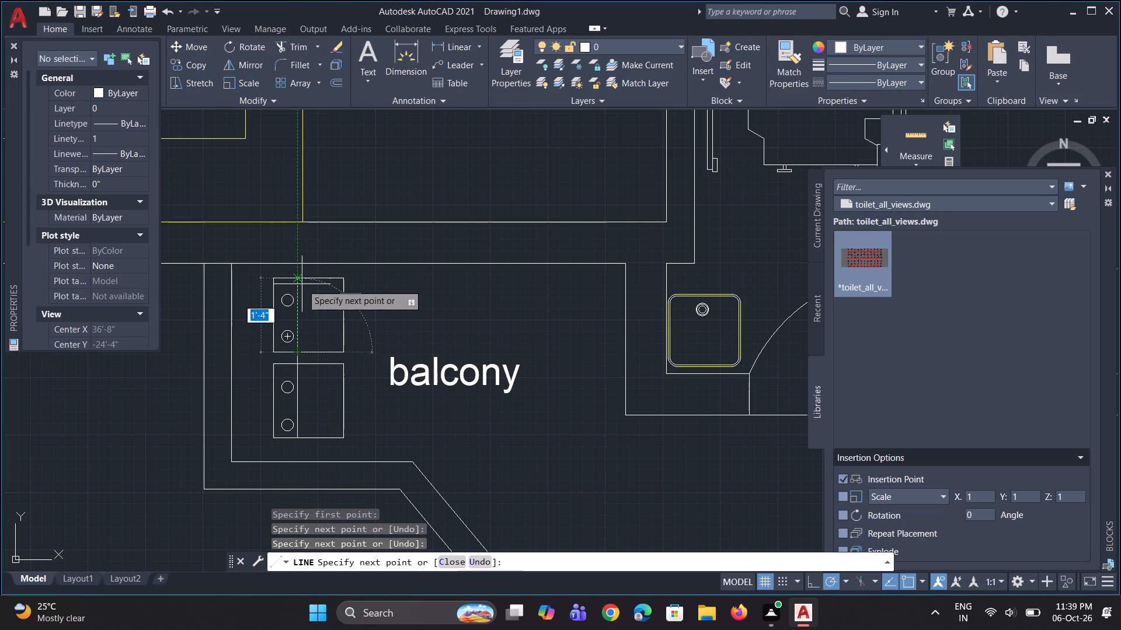
pyautogui.click(302, 284)
pyautogui.press('space')
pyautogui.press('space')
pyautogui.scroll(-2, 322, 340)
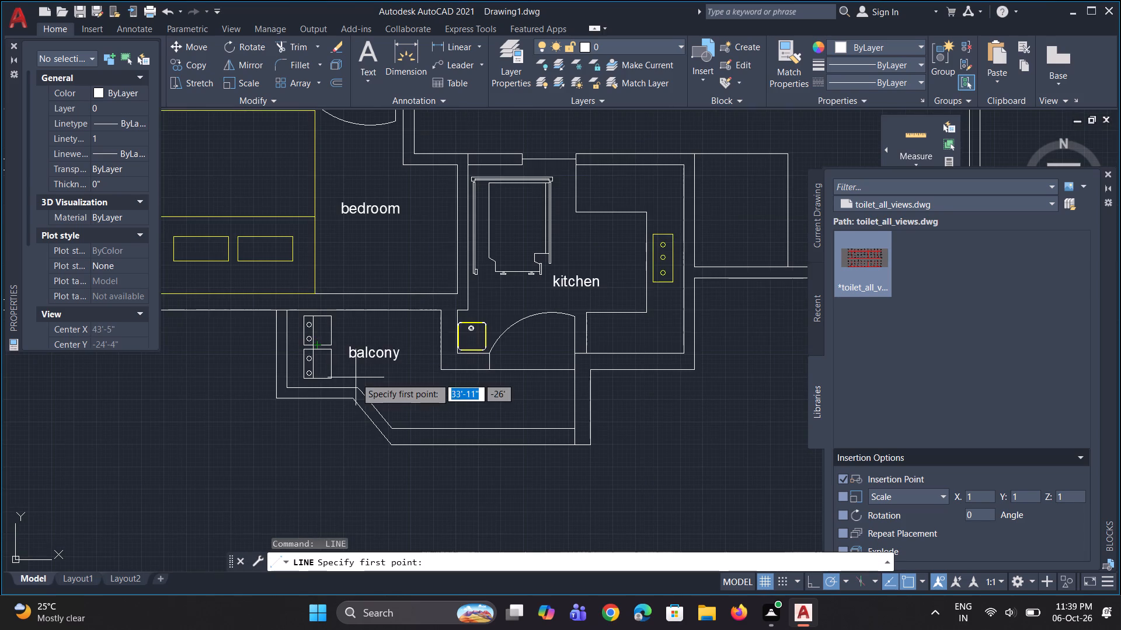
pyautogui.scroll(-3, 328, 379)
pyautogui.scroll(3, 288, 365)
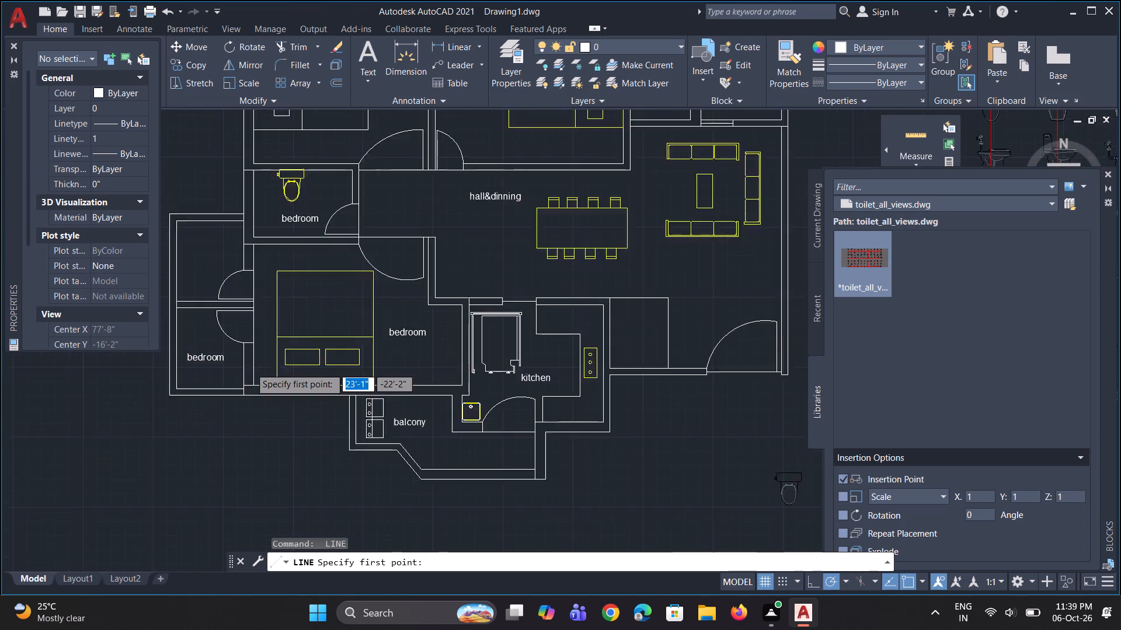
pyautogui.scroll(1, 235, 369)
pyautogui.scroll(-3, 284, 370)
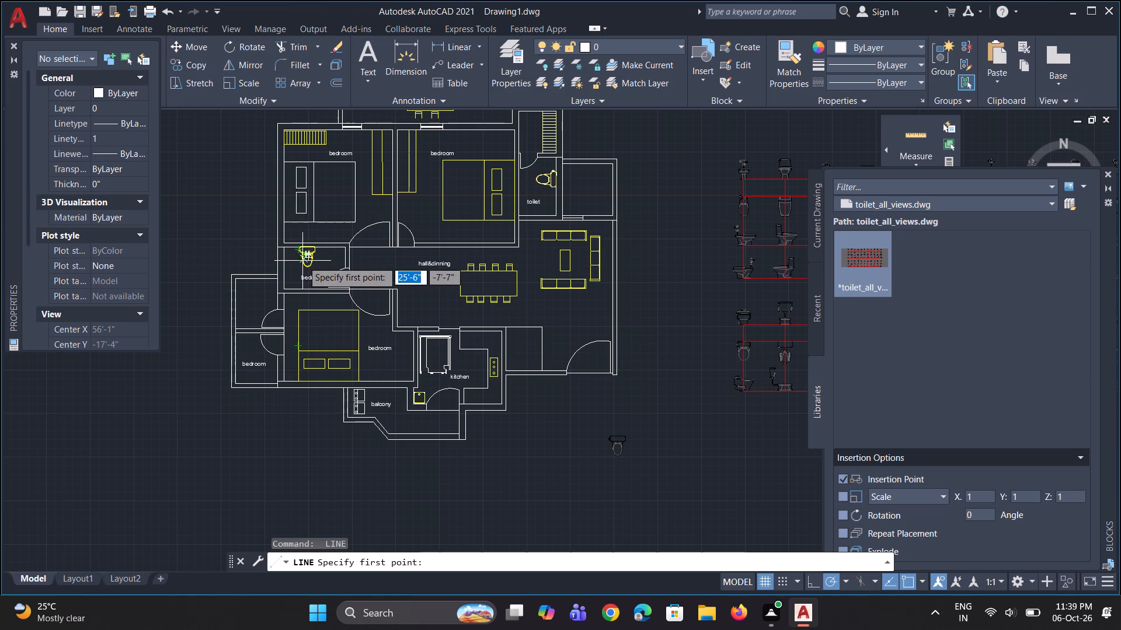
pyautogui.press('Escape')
# Copy the yellow toilet from the western toilet room into the south-west room still labelled "bedroom".
pyautogui.click(304, 261)
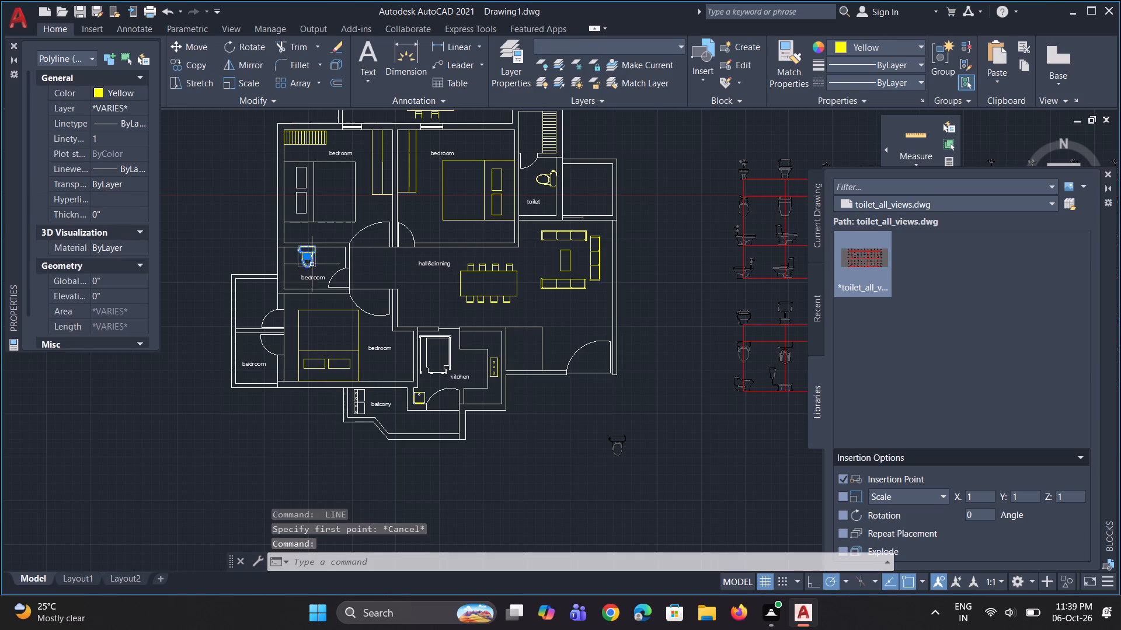
pyautogui.write('co')
pyautogui.press('space')
pyautogui.moveTo(314, 265); pyautogui.dragTo(315, 272)
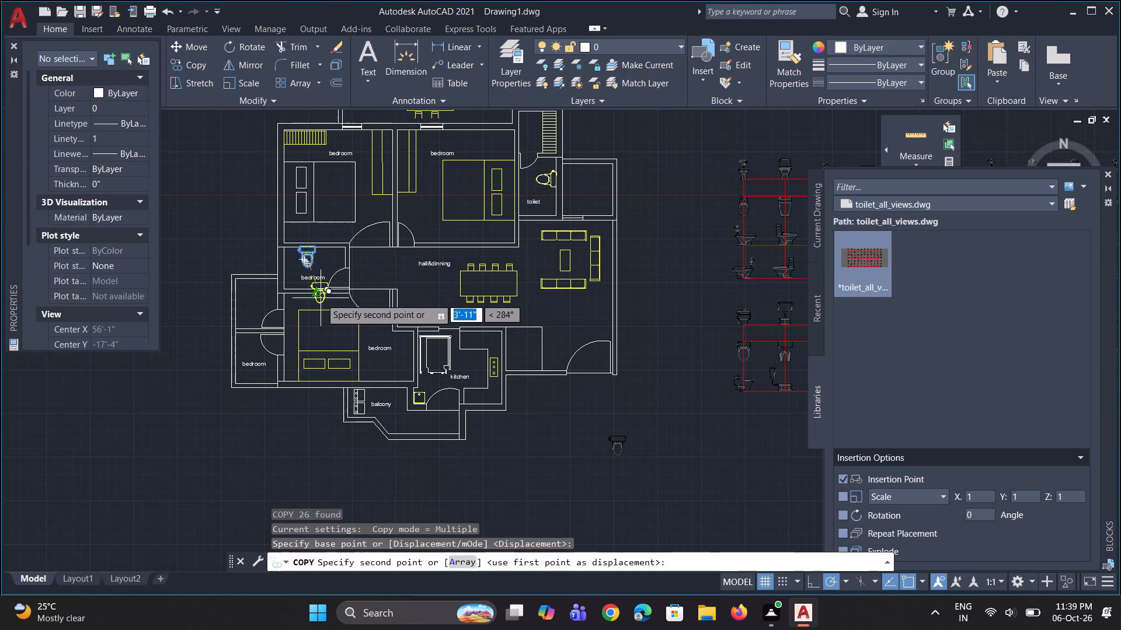
pyautogui.scroll(-2, 321, 298)
pyautogui.scroll(4, 296, 331)
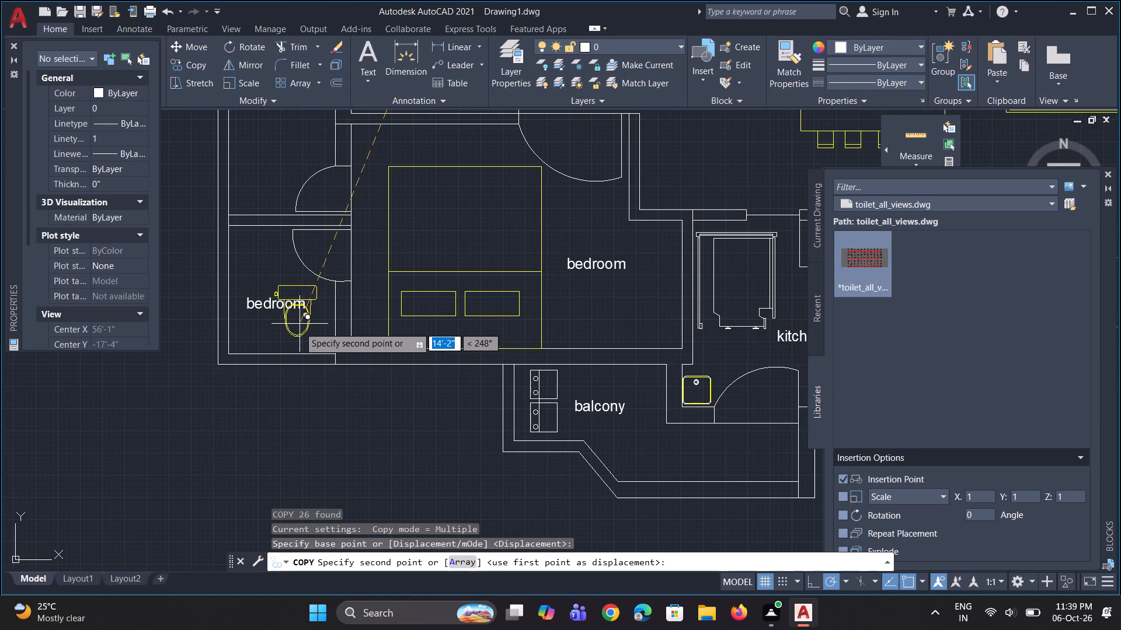
pyautogui.click(299, 328)
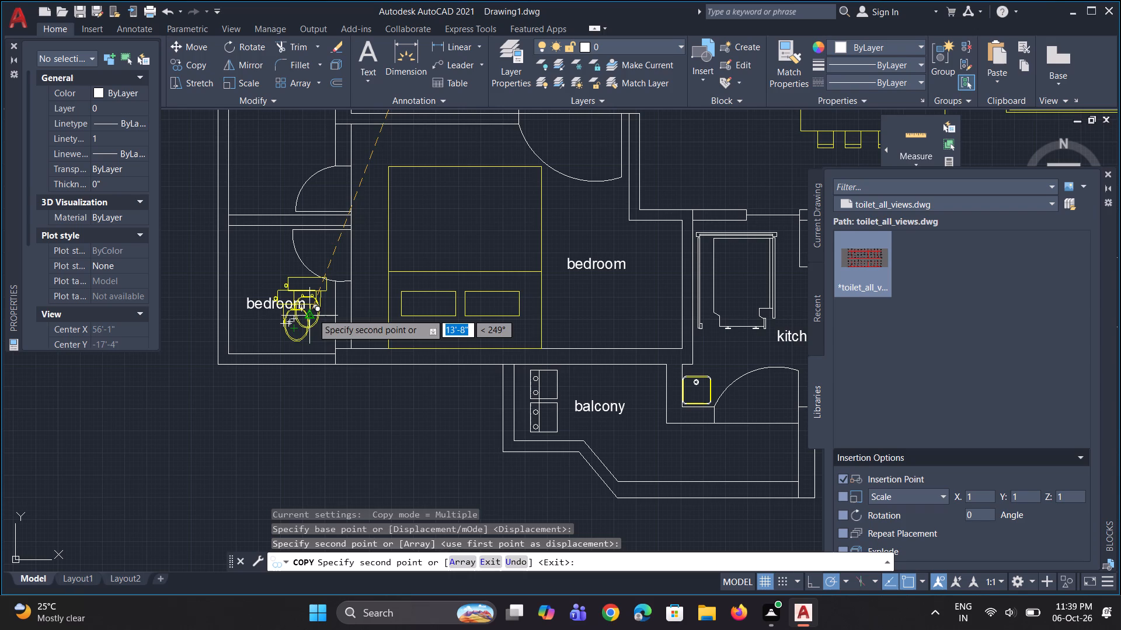
pyautogui.press('Escape')
# Rotate the copied toilet 270° about its tank's east corner so the bowl faces west.
pyautogui.rightClick(311, 314)
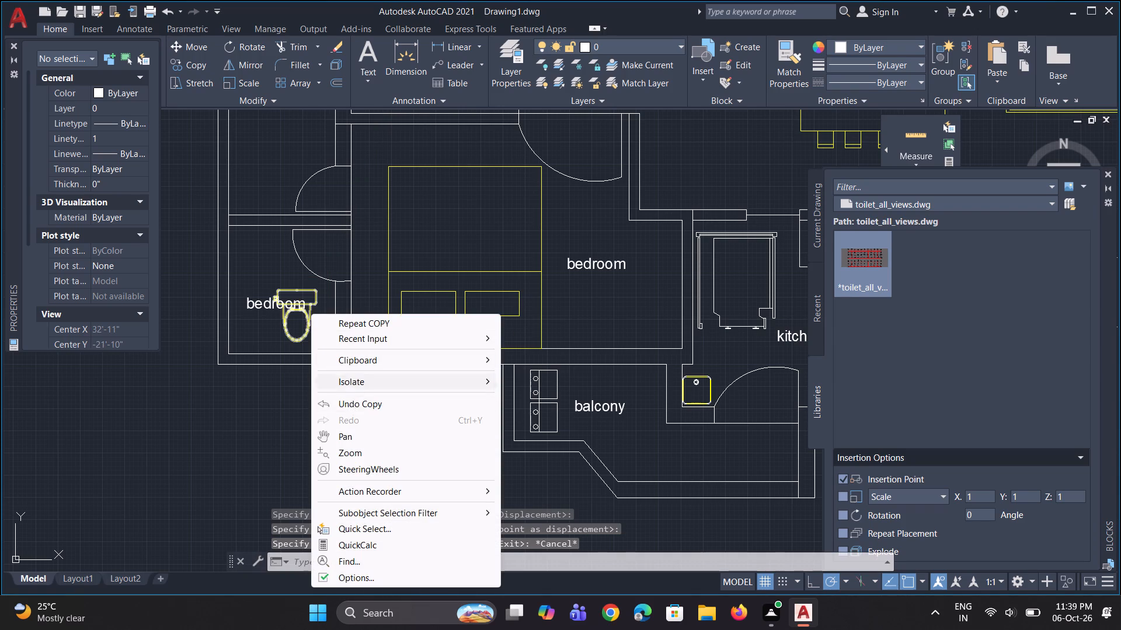
pyautogui.press('Escape')
pyautogui.click(310, 329)
pyautogui.rightClick(310, 329)
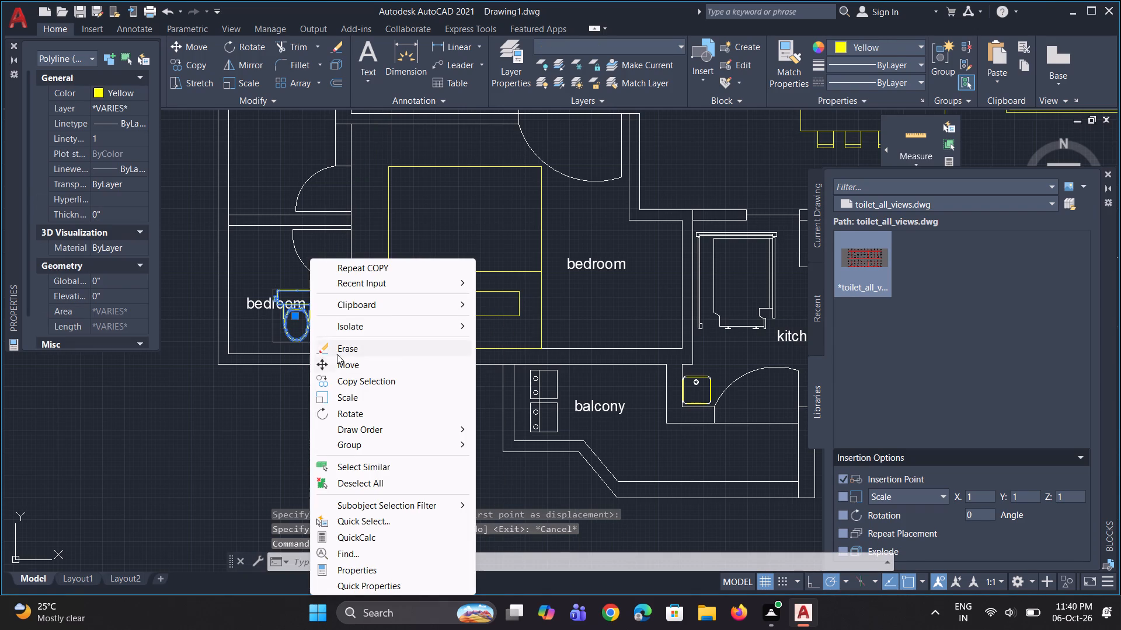
pyautogui.click(349, 414)
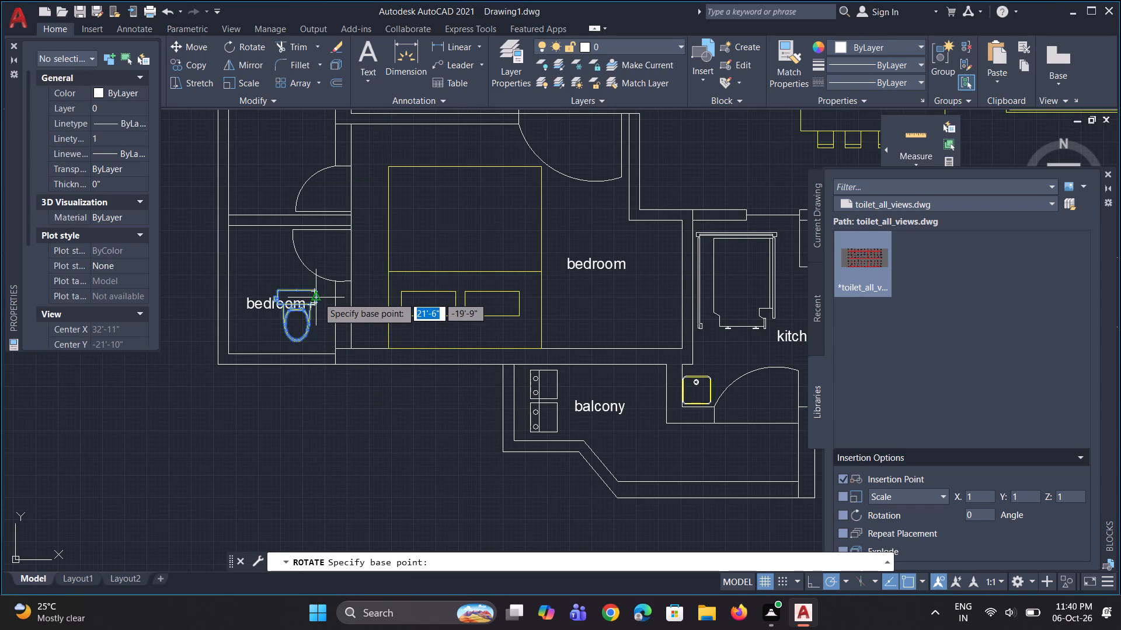
pyautogui.click(318, 293)
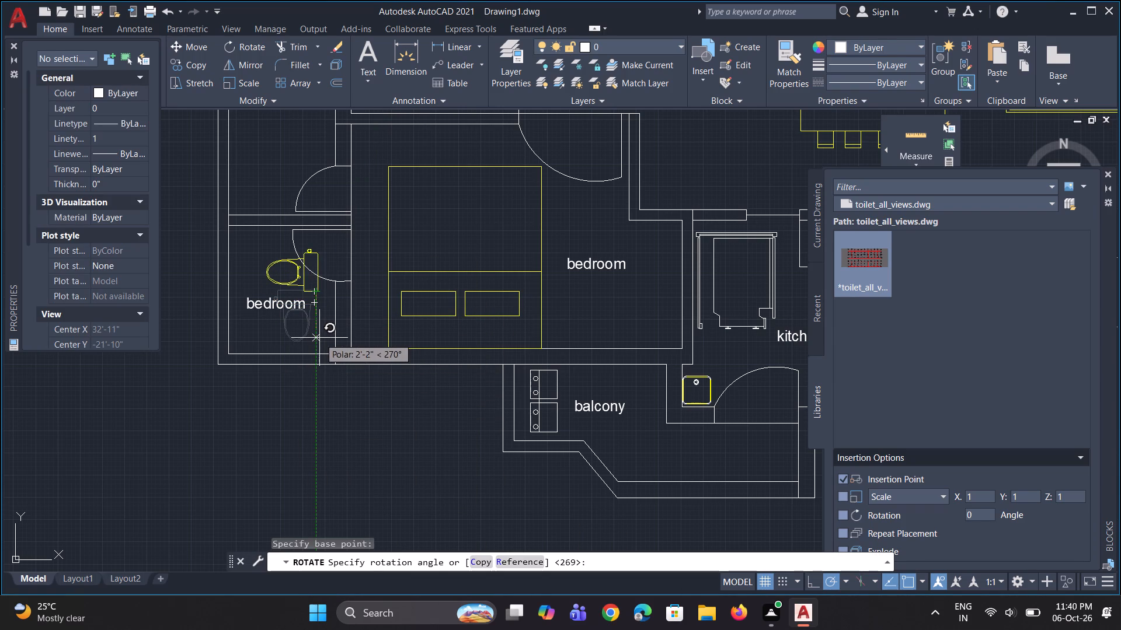
pyautogui.click(319, 338)
# Move the rotated toilet so its tank sits flush against the small south-west room's east wall, south of the door.
pyautogui.click(313, 291)
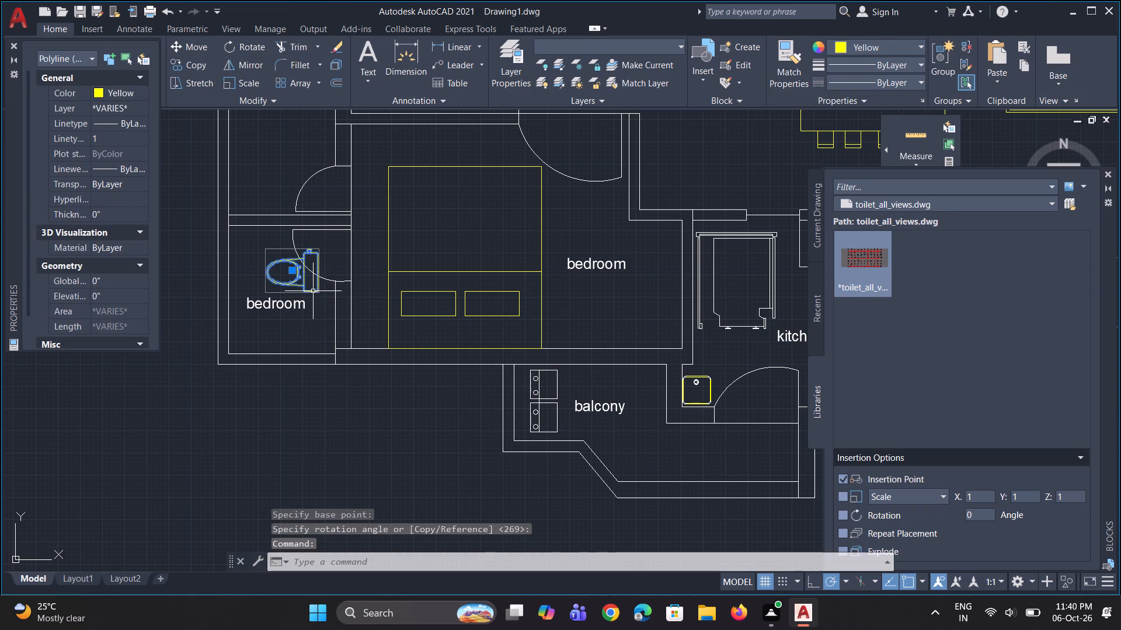
pyautogui.write('m')
pyautogui.press('space')
pyautogui.click(313, 291)
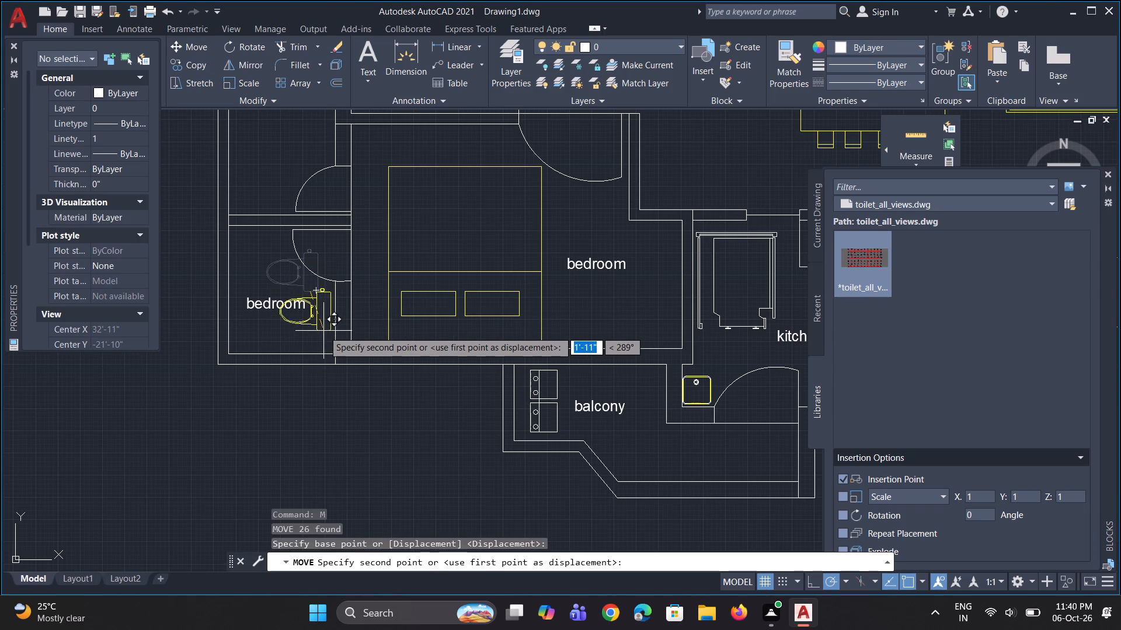
pyautogui.click(328, 331)
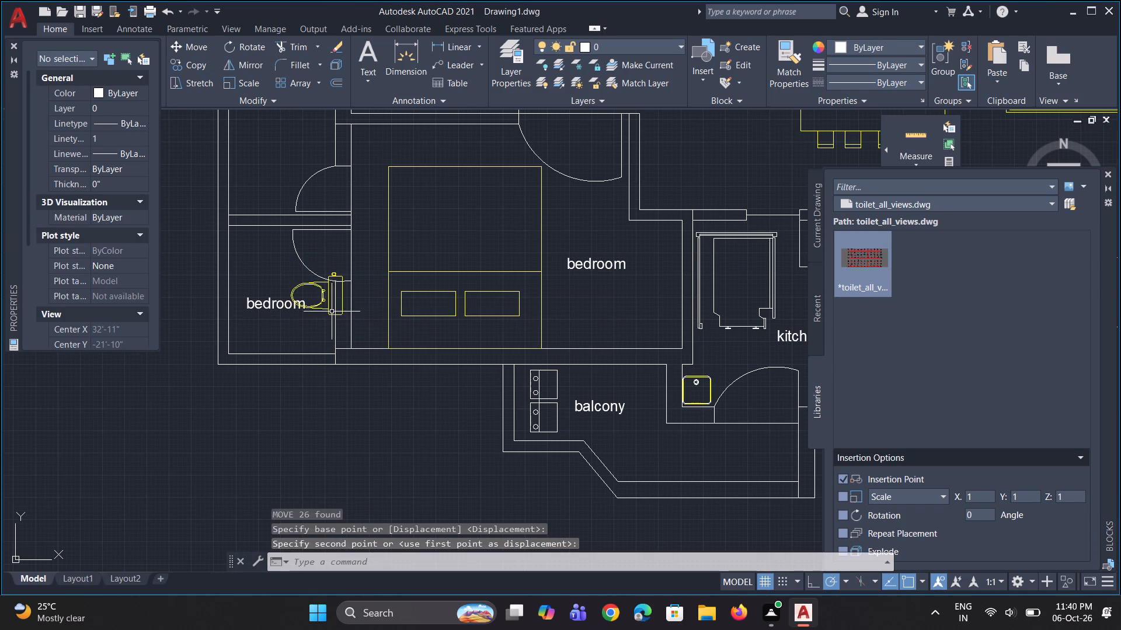
pyautogui.click(330, 312)
pyautogui.write('m')
pyautogui.press('space')
pyautogui.scroll(2, 330, 312)
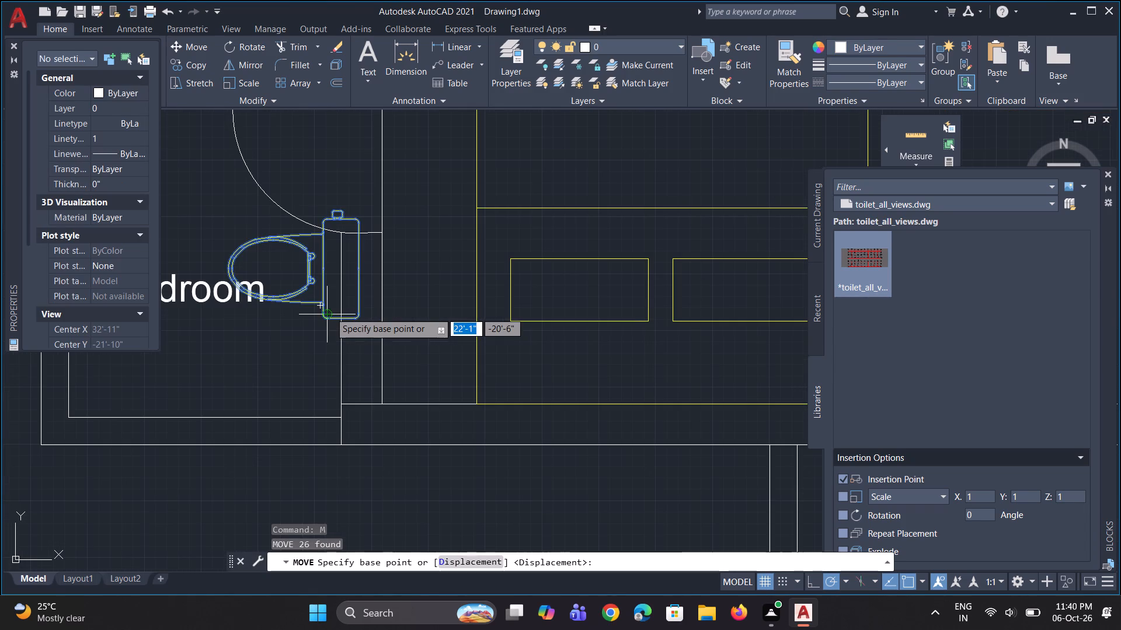
pyautogui.click(330, 314)
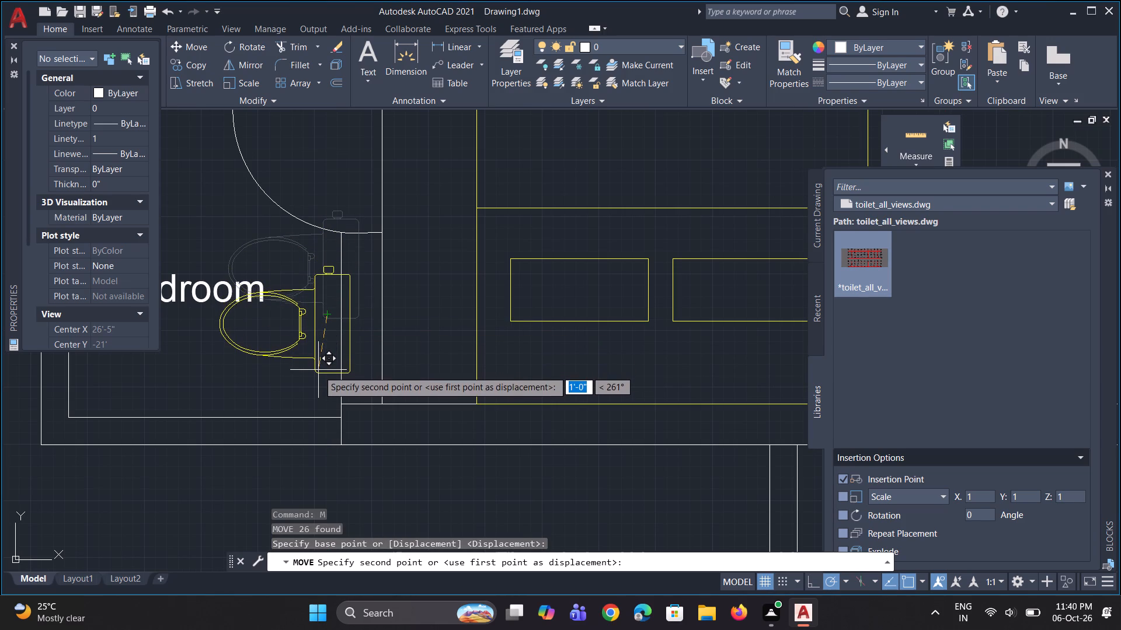
pyautogui.click(310, 372)
pyautogui.scroll(-1, 352, 346)
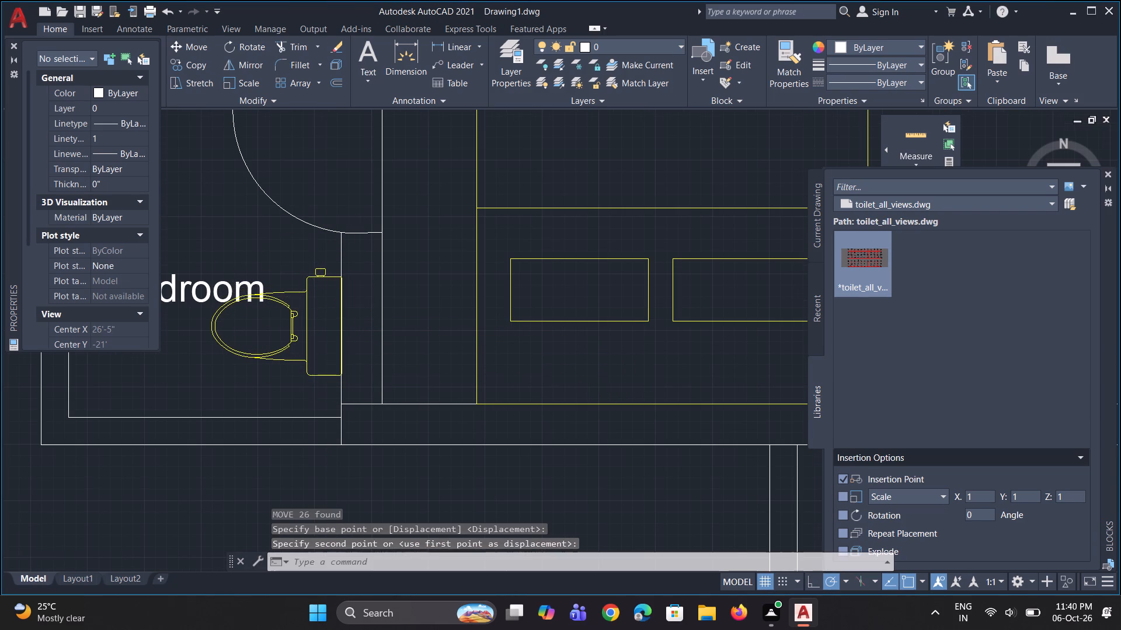
# Change the "bedroom" label in the small south-west room to "toilet" and save the text change.
pyautogui.click(258, 314)
pyautogui.rightClick(258, 314)
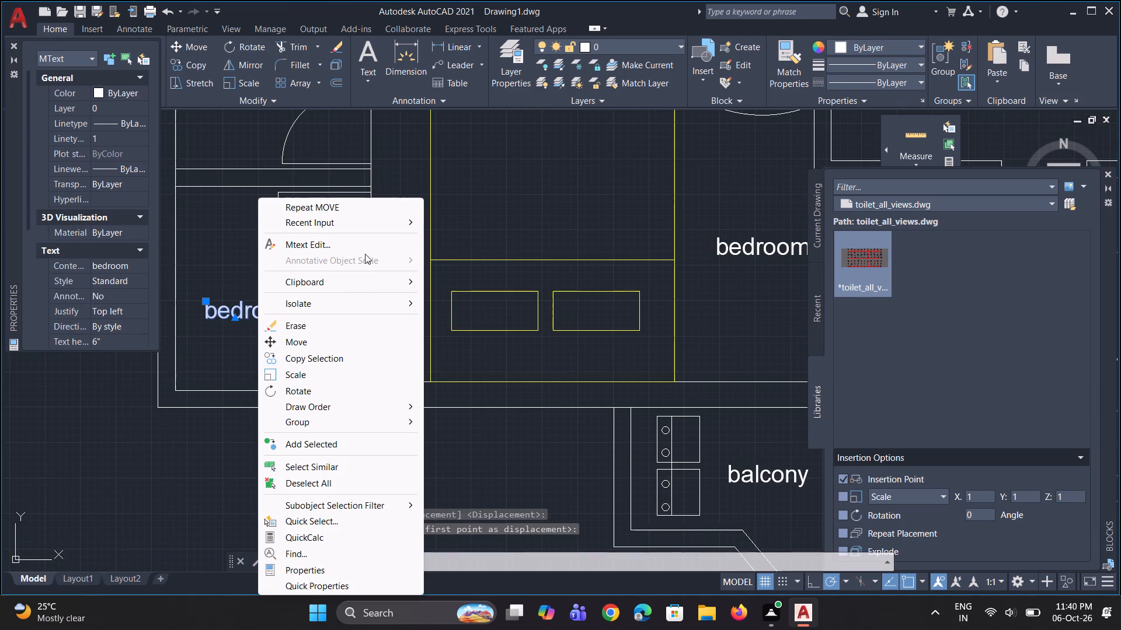
pyautogui.click(350, 245)
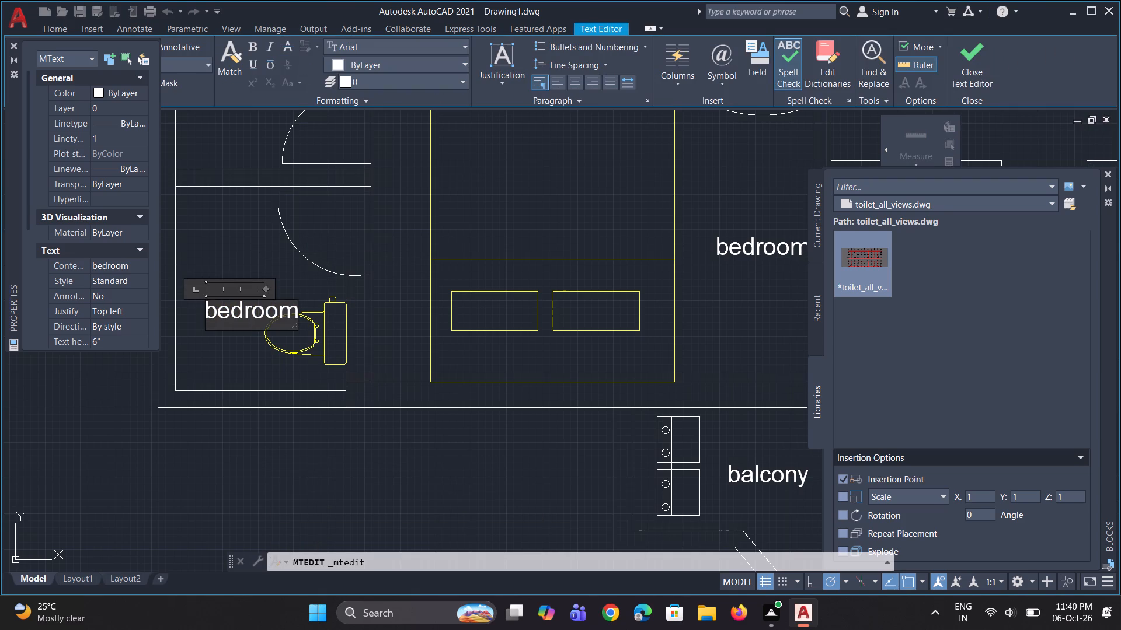
pyautogui.press('Right')
pyautogui.press('Right')
pyautogui.press('Right')
pyautogui.press('Right')
pyautogui.press('Right')
pyautogui.press('Right')
pyautogui.press('Right')
pyautogui.press('Right')
pyautogui.press('Right')
pyautogui.press('Right')
pyautogui.press('Right')
pyautogui.press('Right')
pyautogui.press('Right')
pyautogui.press('Right')
pyautogui.press('Right')
pyautogui.press('Right')
pyautogui.press('BackSpace')
pyautogui.press('BackSpace')
pyautogui.press('BackSpace')
pyautogui.press('BackSpace')
pyautogui.press('BackSpace')
pyautogui.press('BackSpace')
pyautogui.press('BackSpace')
pyautogui.press('BackSpace')
pyautogui.press('BackSpace')
pyautogui.press('BackSpace')
pyautogui.press('BackSpace')
pyautogui.press('BackSpace')
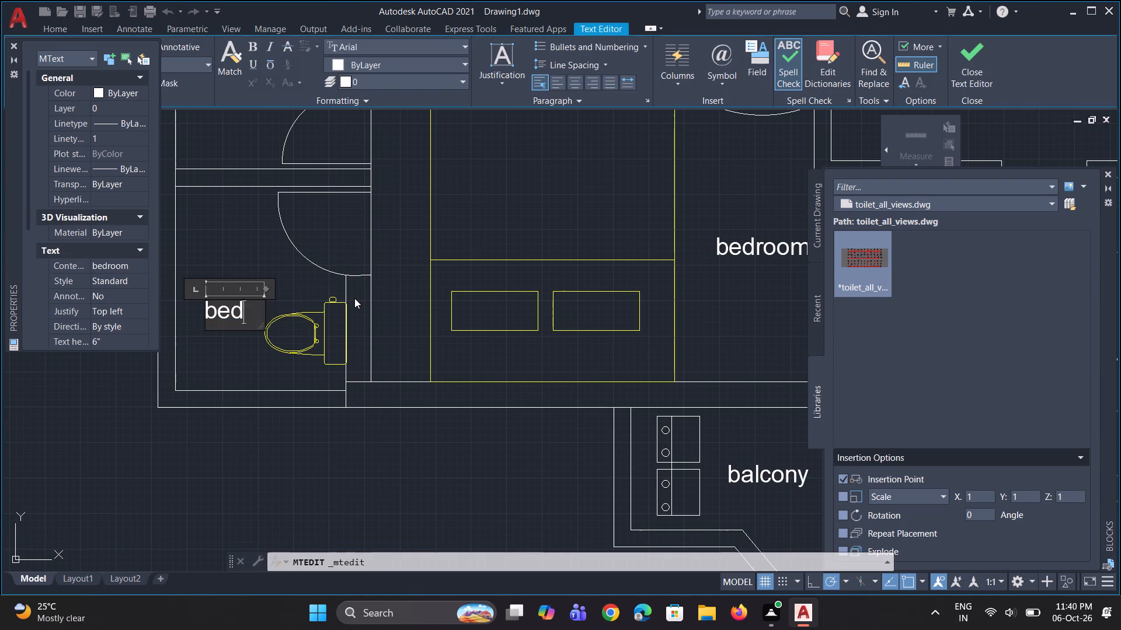
pyautogui.write('toilet')
pyautogui.press('Return')
pyautogui.press('Escape')
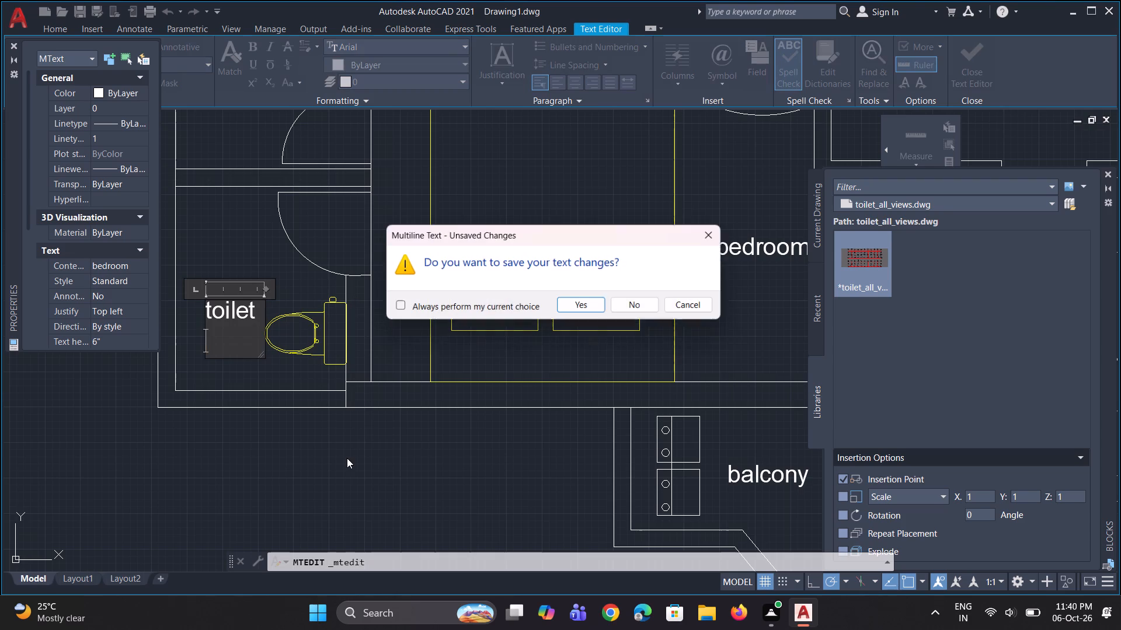
pyautogui.click(569, 311)
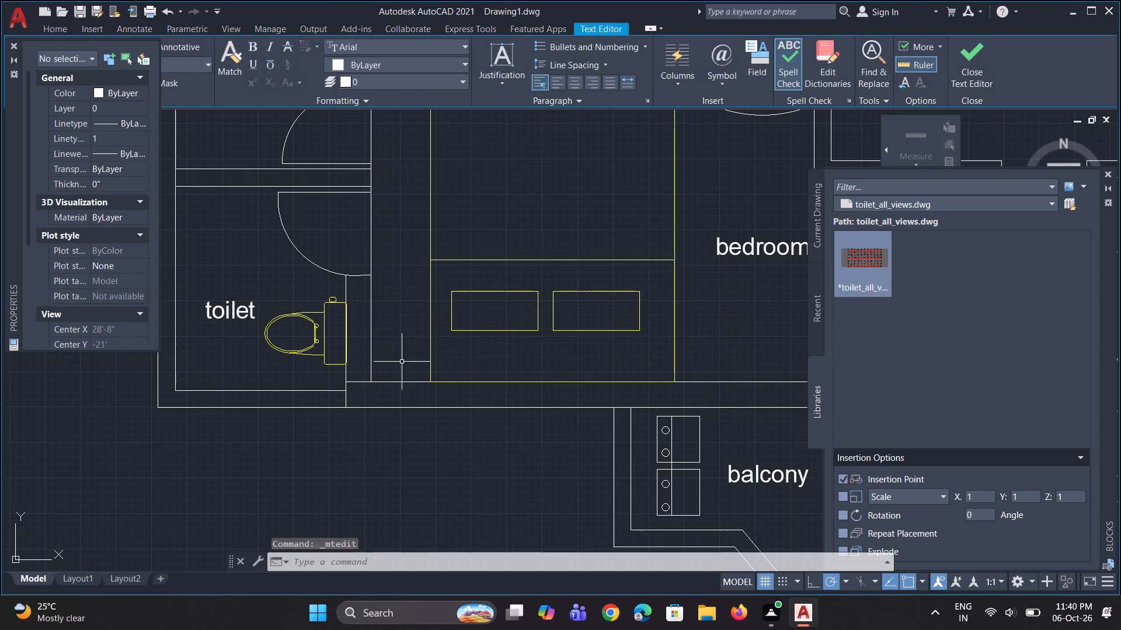
# Change the "bedroom" label below the toilet fixture in the western room beside the hall to "toilet".
pyautogui.scroll(-2, 231, 380)
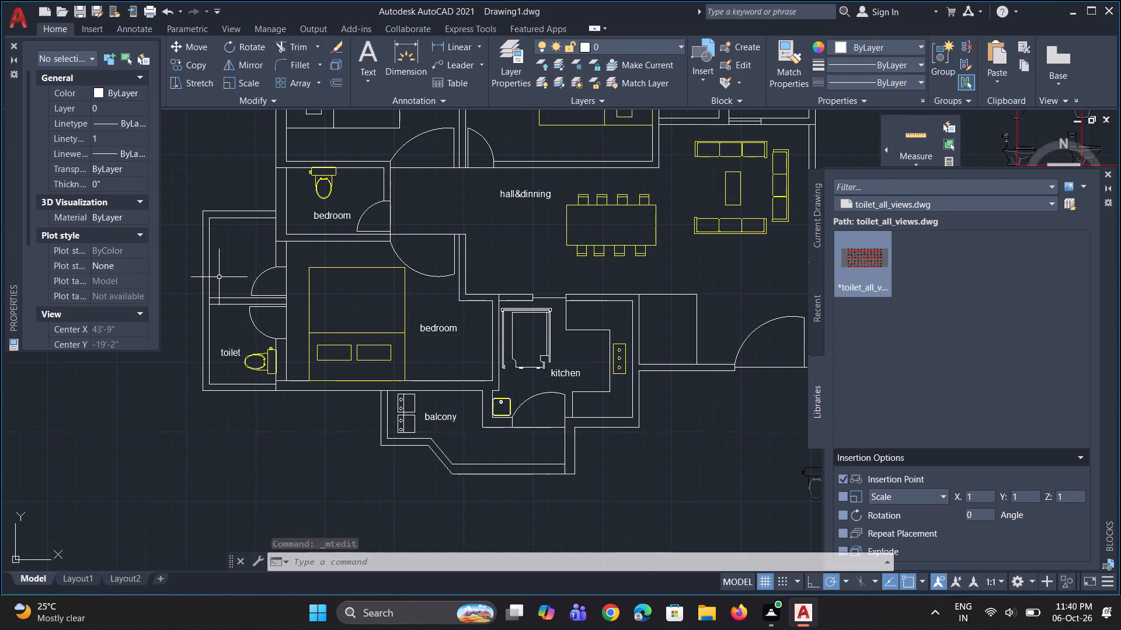
pyautogui.scroll(-1, 219, 277)
pyautogui.scroll(3, 221, 257)
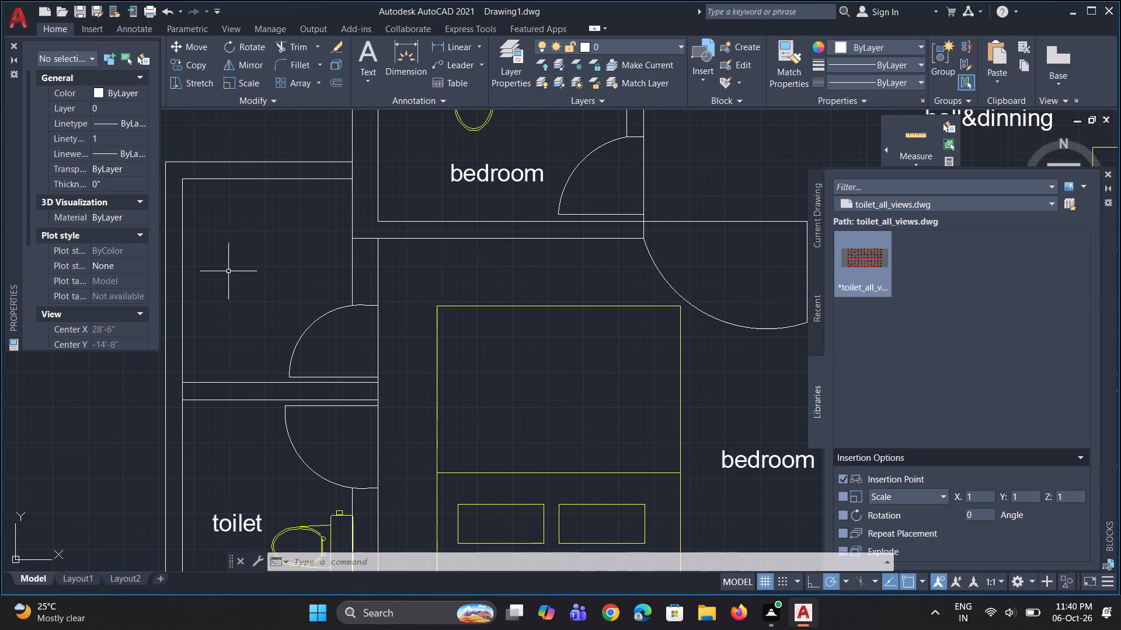
pyautogui.scroll(-4, 229, 281)
pyautogui.scroll(2, 307, 188)
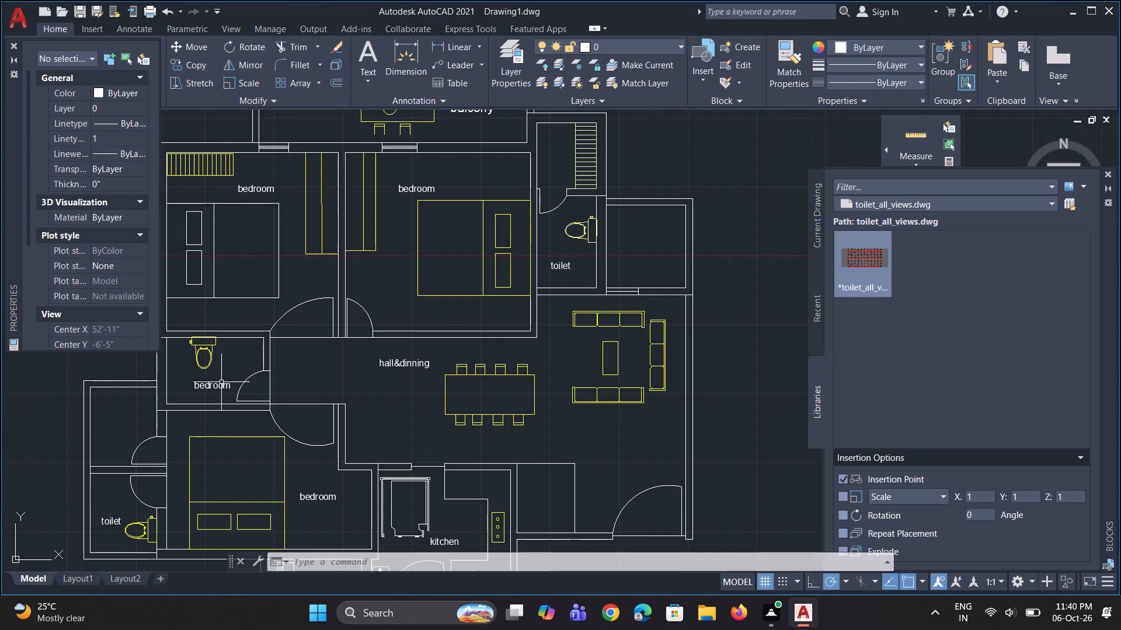
pyautogui.click(219, 384)
pyautogui.rightClick(219, 384)
pyautogui.click(289, 239)
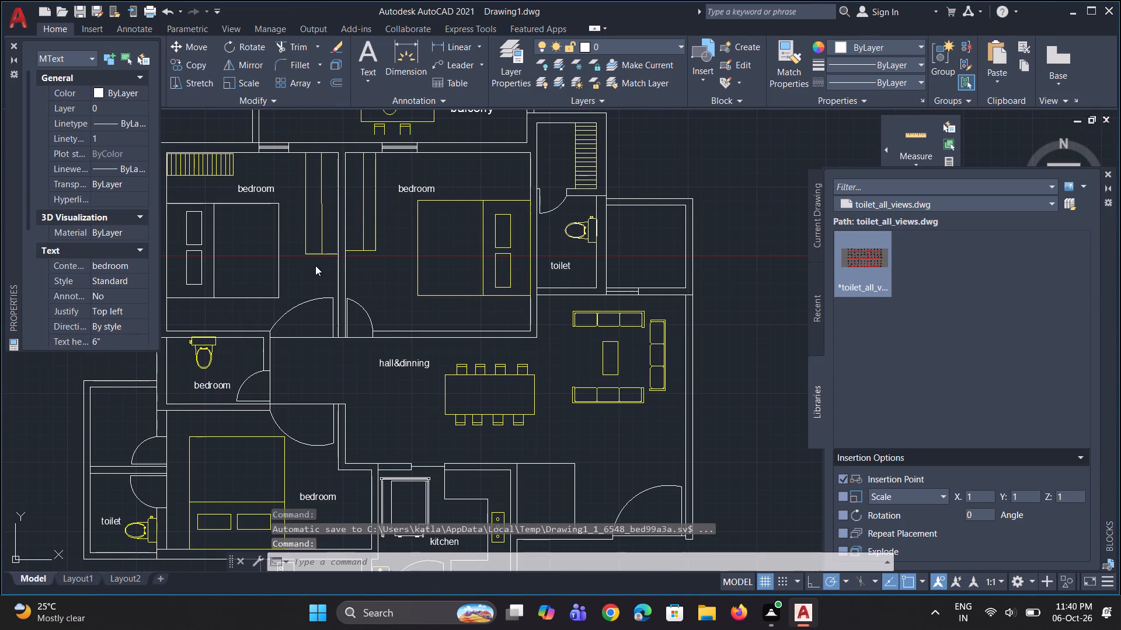
pyautogui.scroll(2, 211, 390)
pyautogui.moveTo(209, 390); pyautogui.dragTo(255, 383)
pyautogui.press('BackSpace')
pyautogui.press('BackSpace')
pyautogui.press('BackSpace')
pyautogui.press('BackSpace')
pyautogui.press('BackSpace')
pyautogui.press('BackSpace')
pyautogui.press('BackSpace')
pyautogui.press('BackSpace')
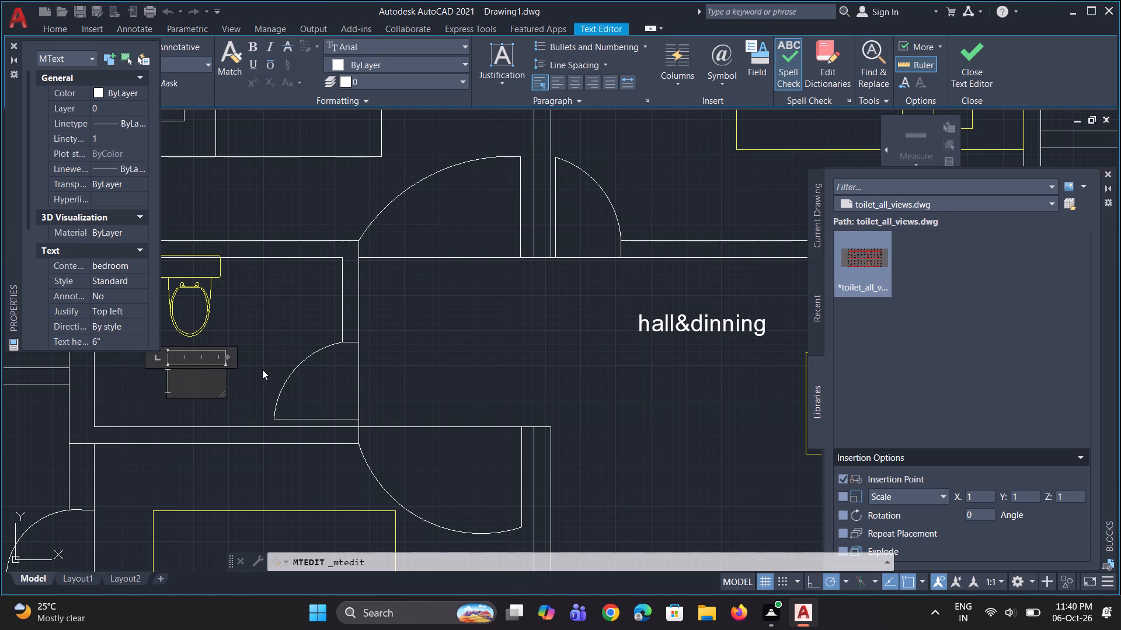
pyautogui.write('toilet')
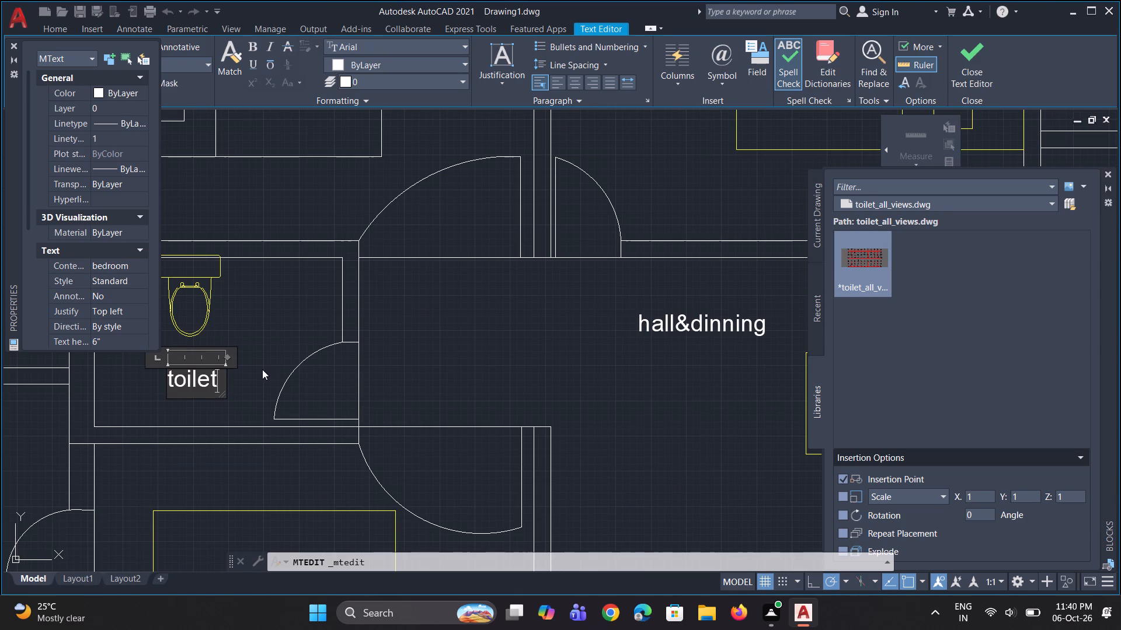
pyautogui.click(440, 367)
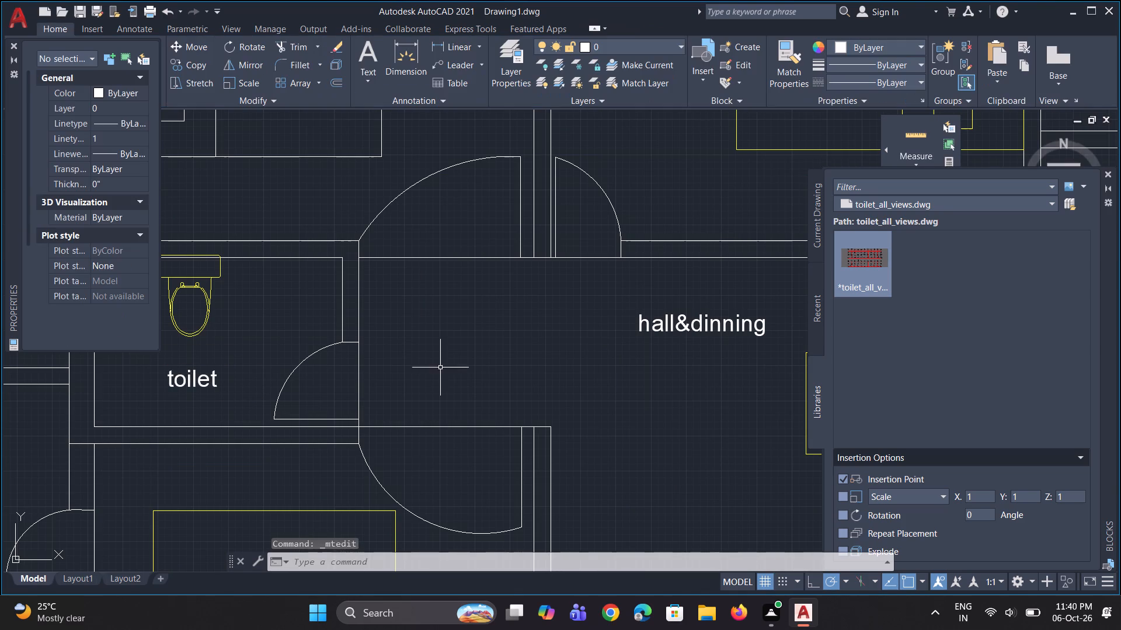
# Copy the "kitchen" label into the small unlabelled room east of the kitchen.
pyautogui.scroll(-3, 431, 329)
pyautogui.scroll(1, 562, 391)
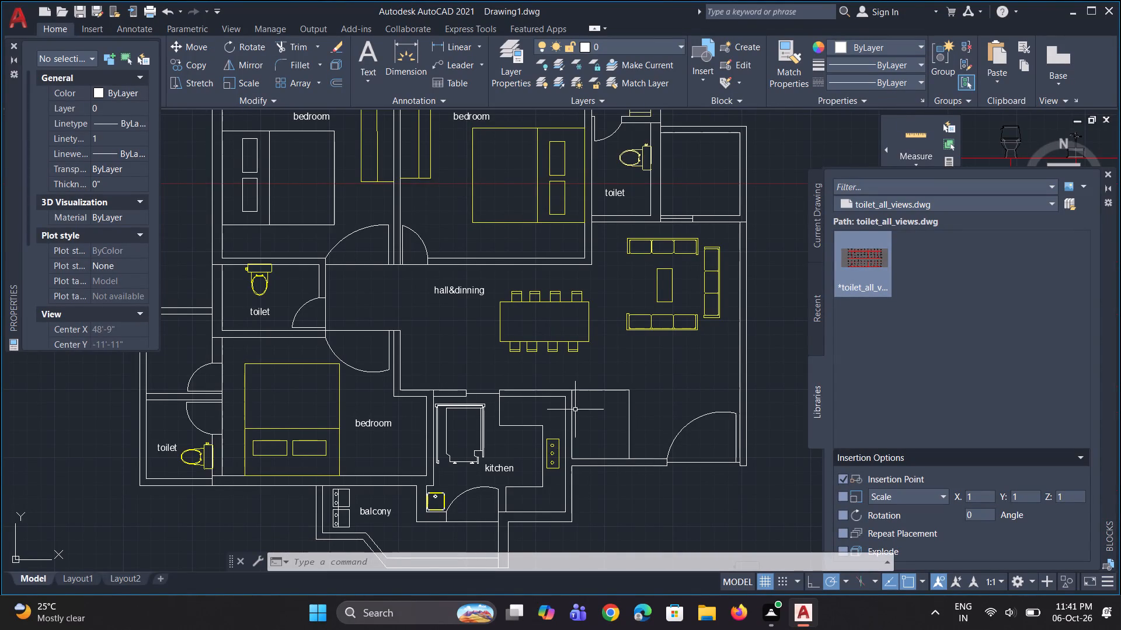
pyautogui.scroll(2, 586, 431)
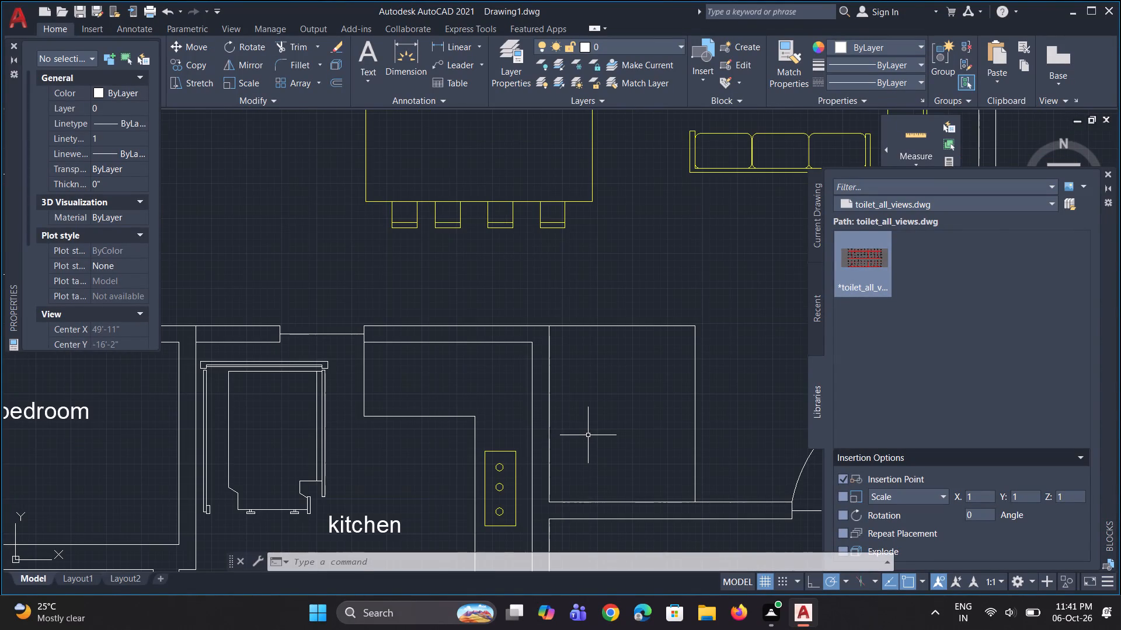
pyautogui.click(379, 521)
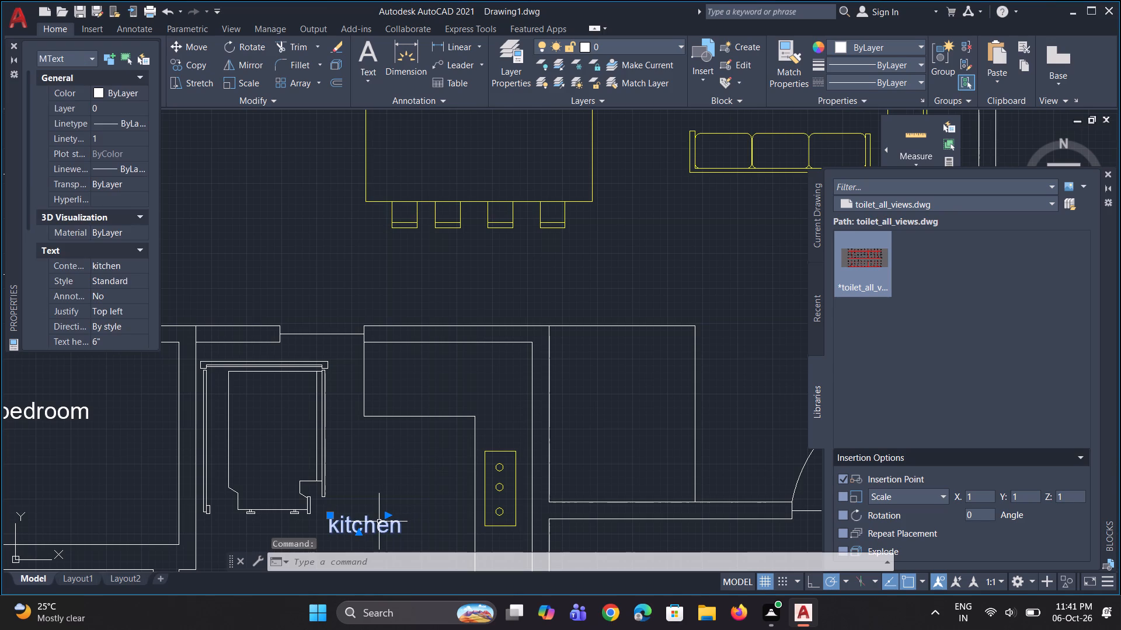
pyautogui.press('v')
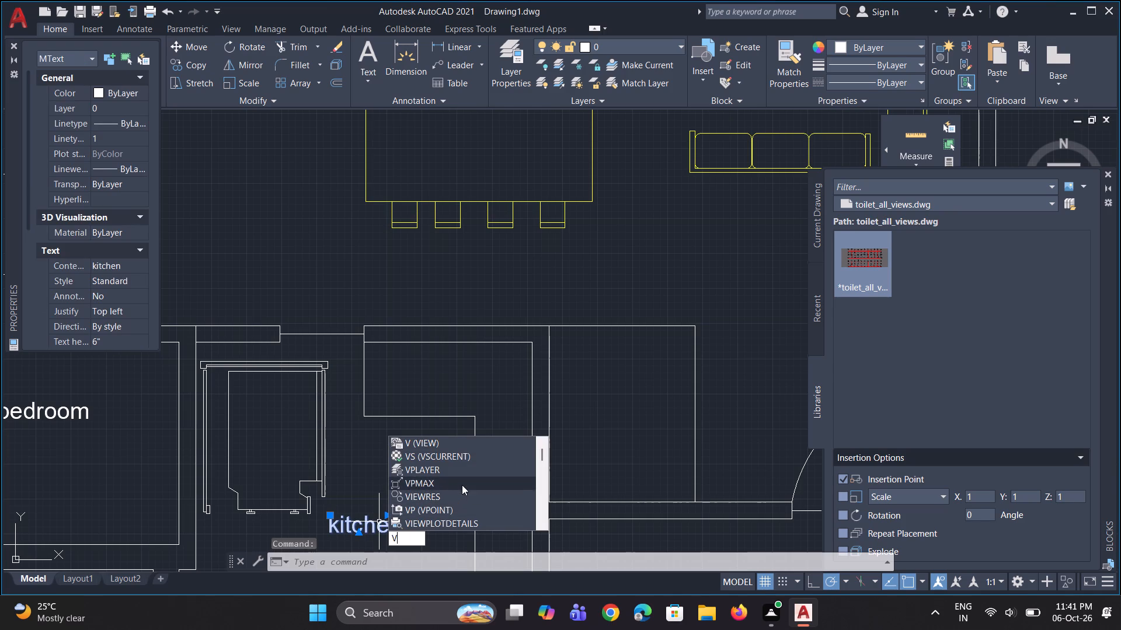
pyautogui.press('BackSpace')
pyautogui.press('c')
pyautogui.write('o')
pyautogui.press('space')
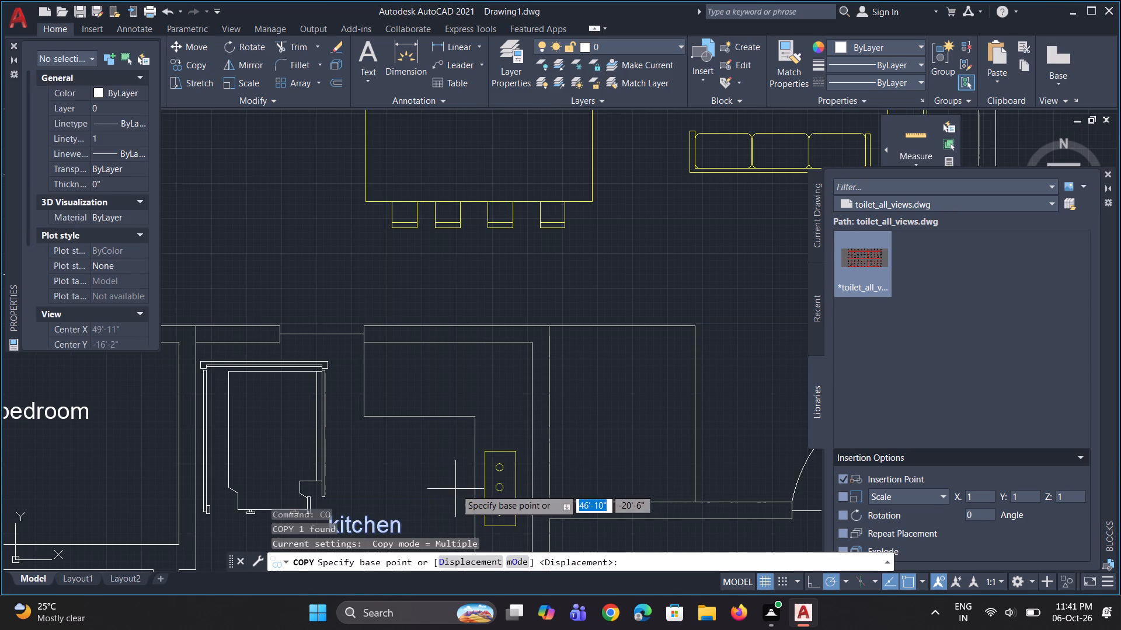
pyautogui.click(380, 522)
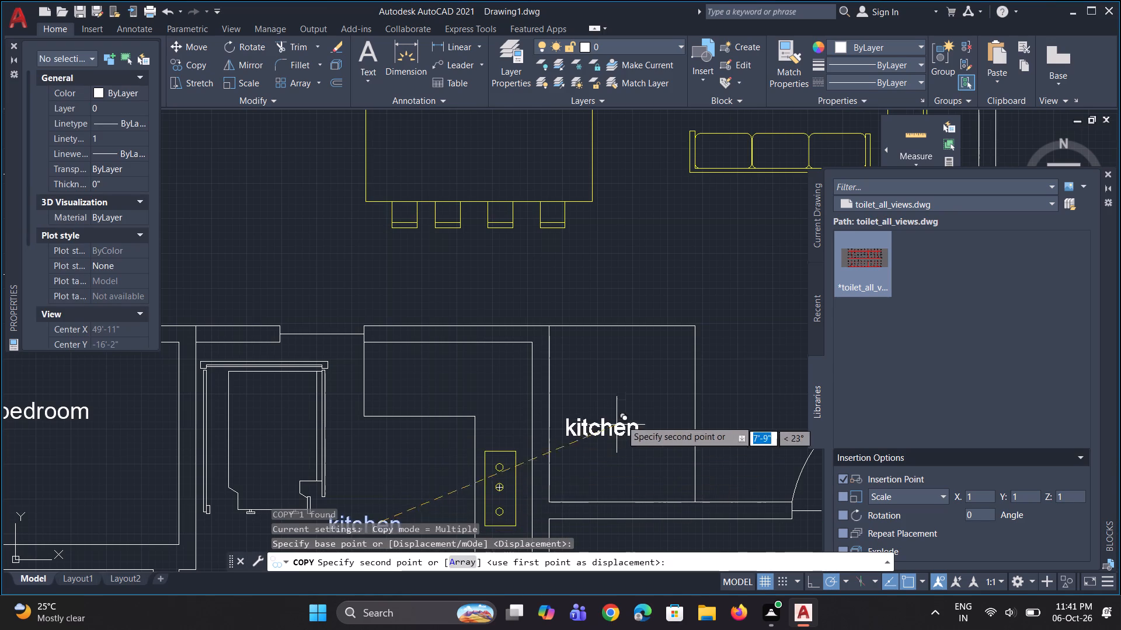
pyautogui.click(624, 395)
pyautogui.scroll(2, 609, 415)
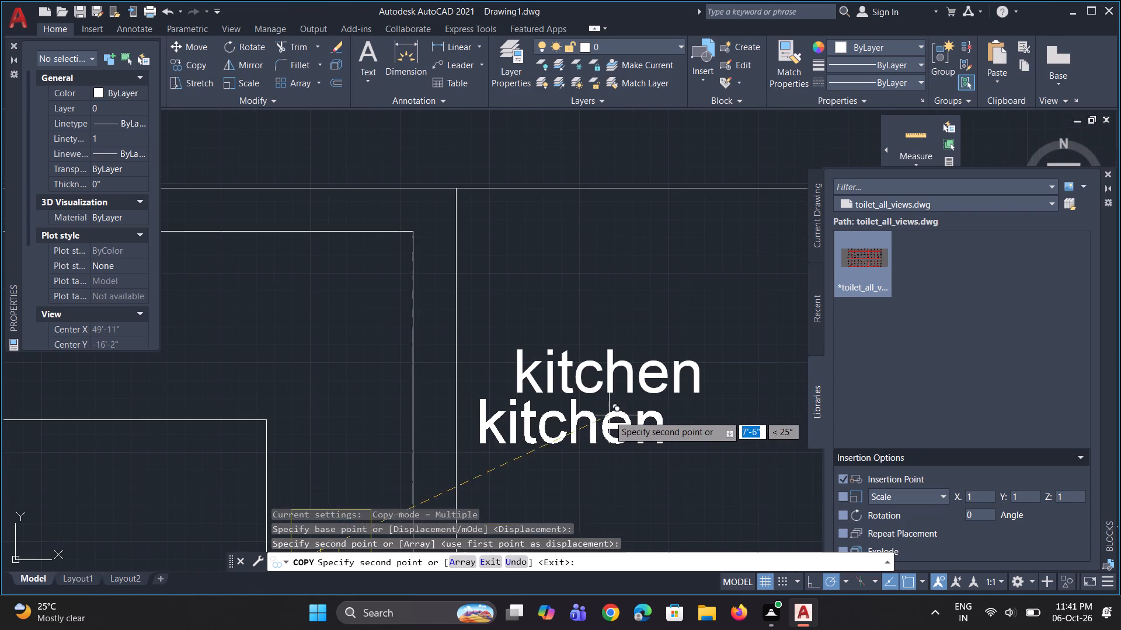
pyautogui.press('space')
# Change the copied label in the small room east of the kitchen to "pujaroom".
pyautogui.rightClick(623, 384)
pyautogui.click(589, 408)
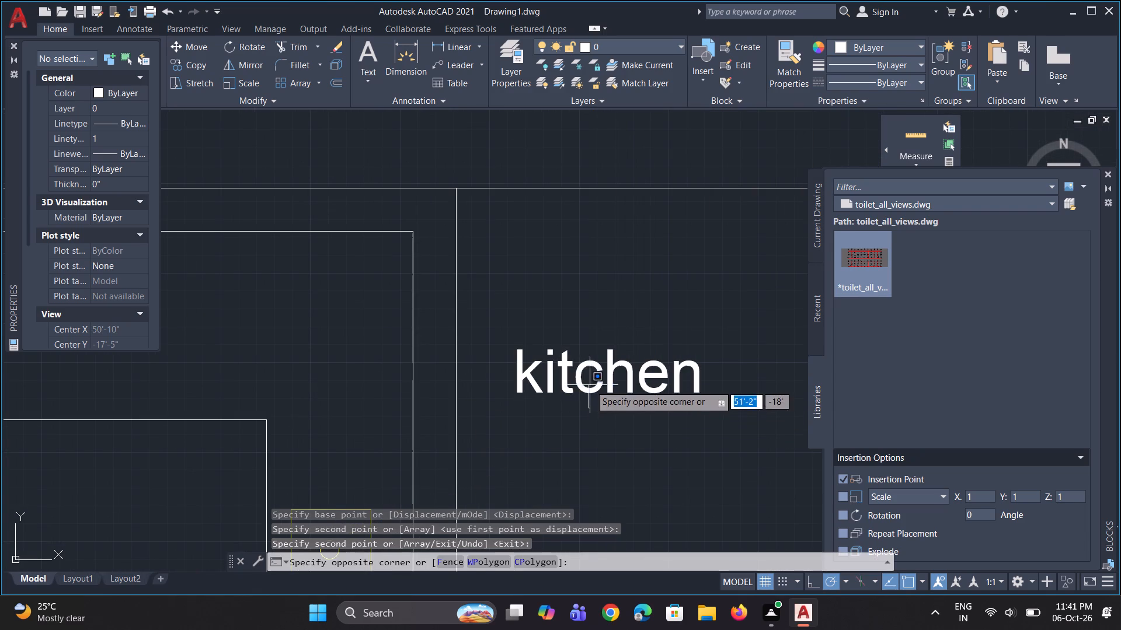
pyautogui.press('space')
pyautogui.click(590, 385)
pyautogui.click(615, 366)
pyautogui.rightClick(616, 366)
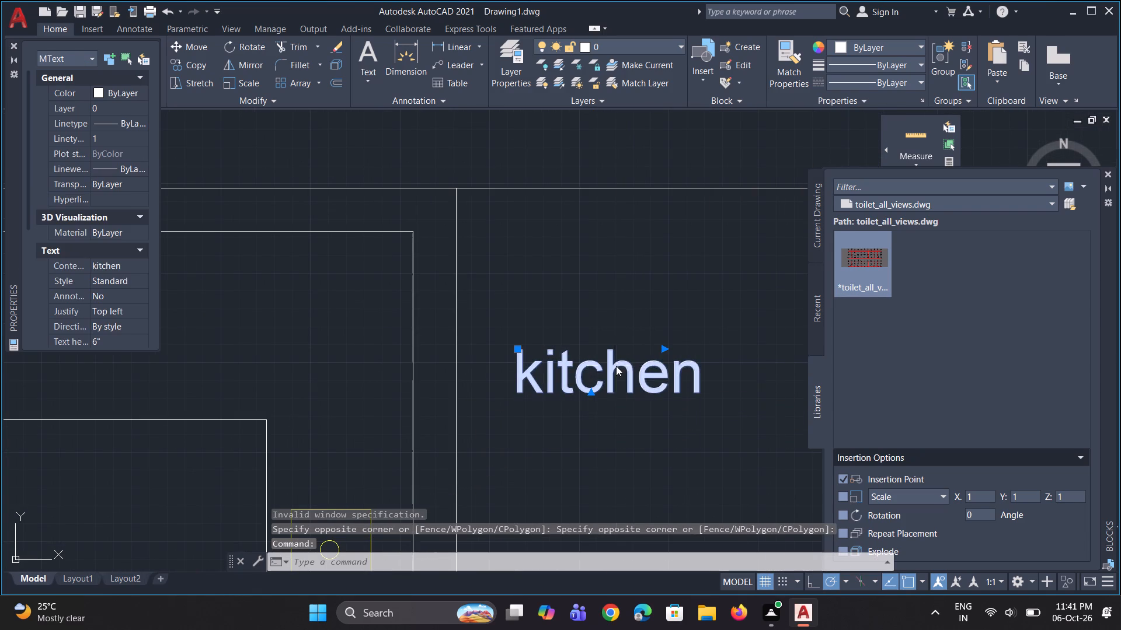
pyautogui.click(669, 237)
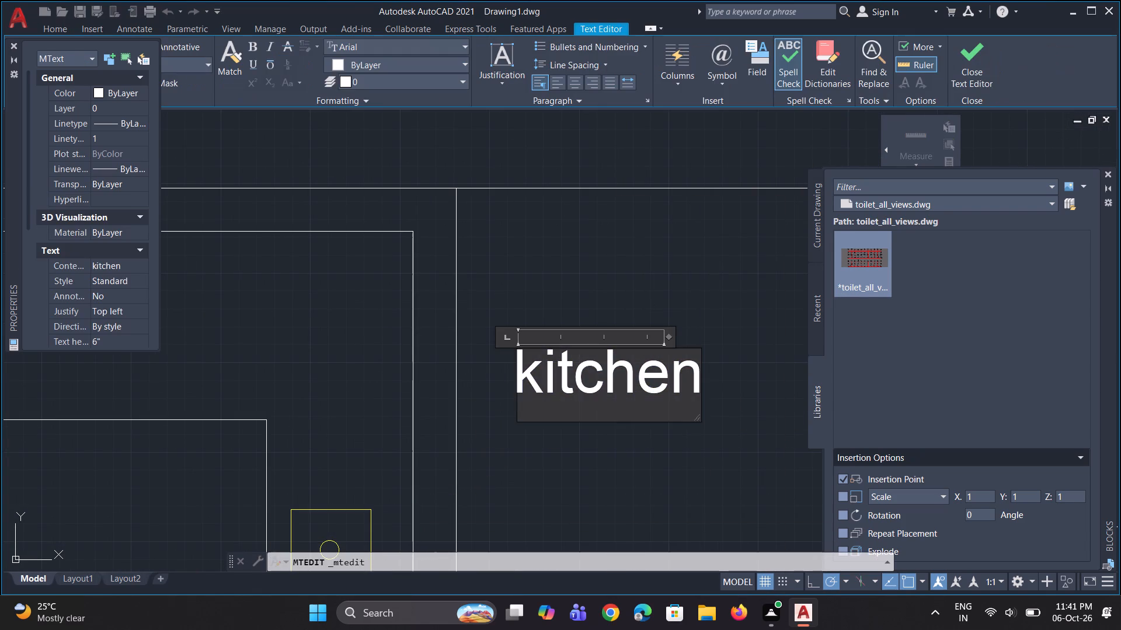
pyautogui.moveTo(607, 388); pyautogui.dragTo(697, 391)
pyautogui.press('BackSpace')
pyautogui.press('BackSpace')
pyautogui.press('BackSpace')
pyautogui.press('BackSpace')
pyautogui.press('BackSpace')
pyautogui.press('BackSpace')
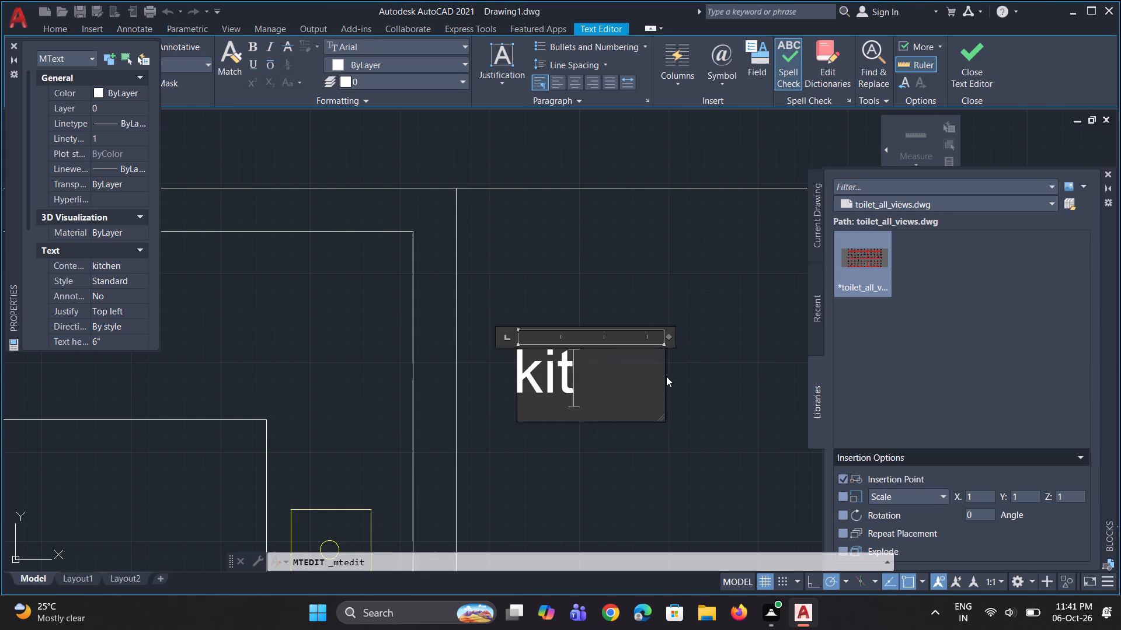
pyautogui.write('puja')
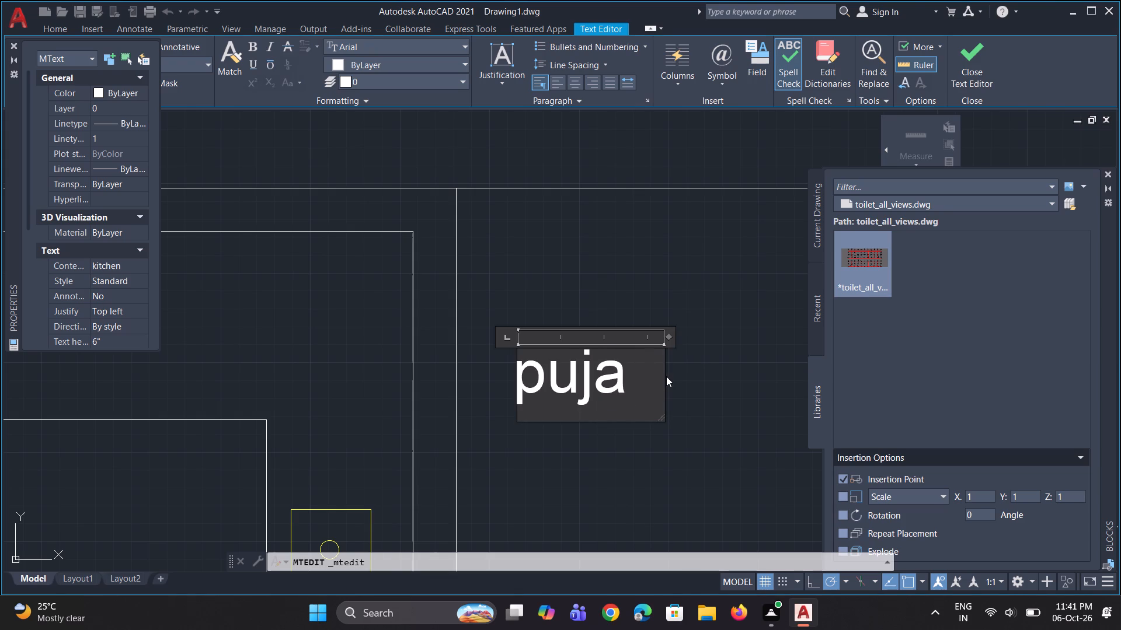
pyautogui.write('room')
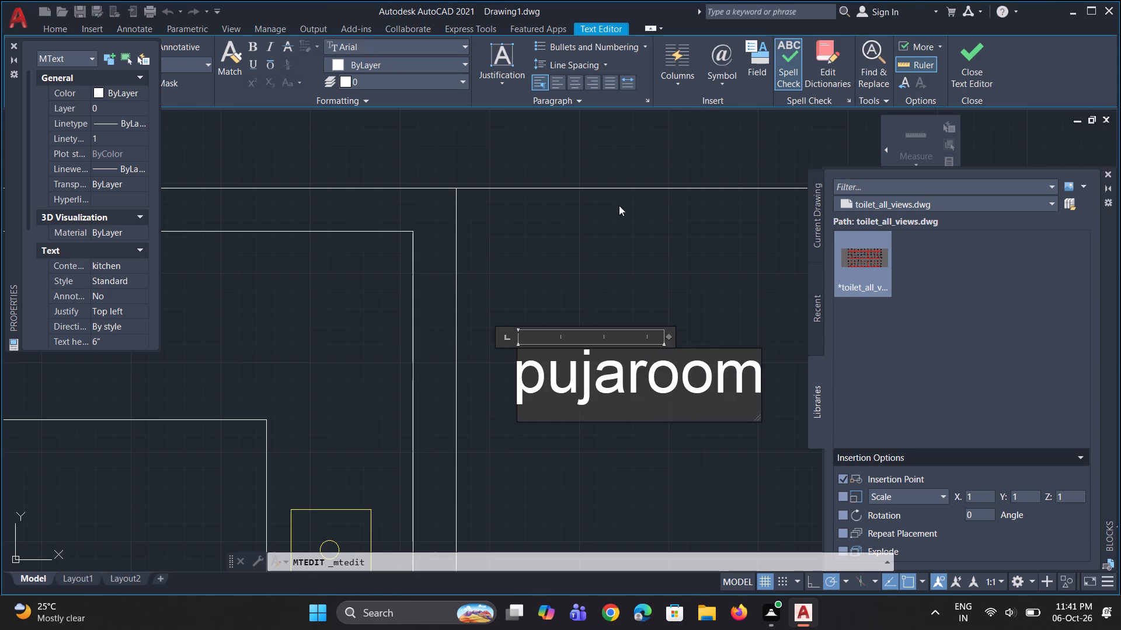
pyautogui.scroll(-4, 500, 380)
pyautogui.click(570, 358)
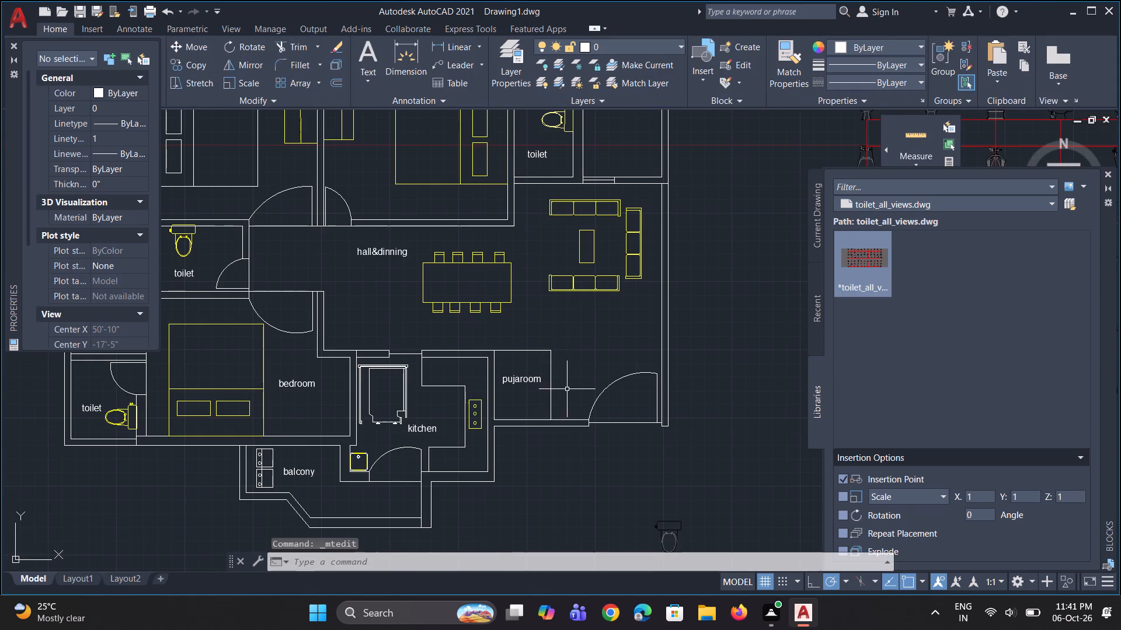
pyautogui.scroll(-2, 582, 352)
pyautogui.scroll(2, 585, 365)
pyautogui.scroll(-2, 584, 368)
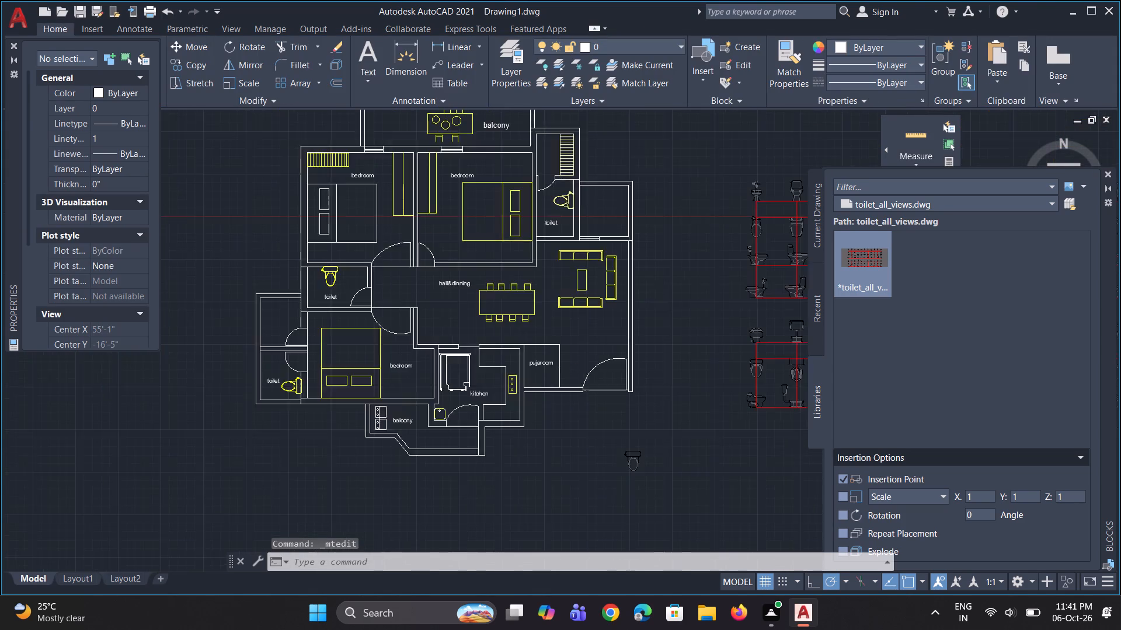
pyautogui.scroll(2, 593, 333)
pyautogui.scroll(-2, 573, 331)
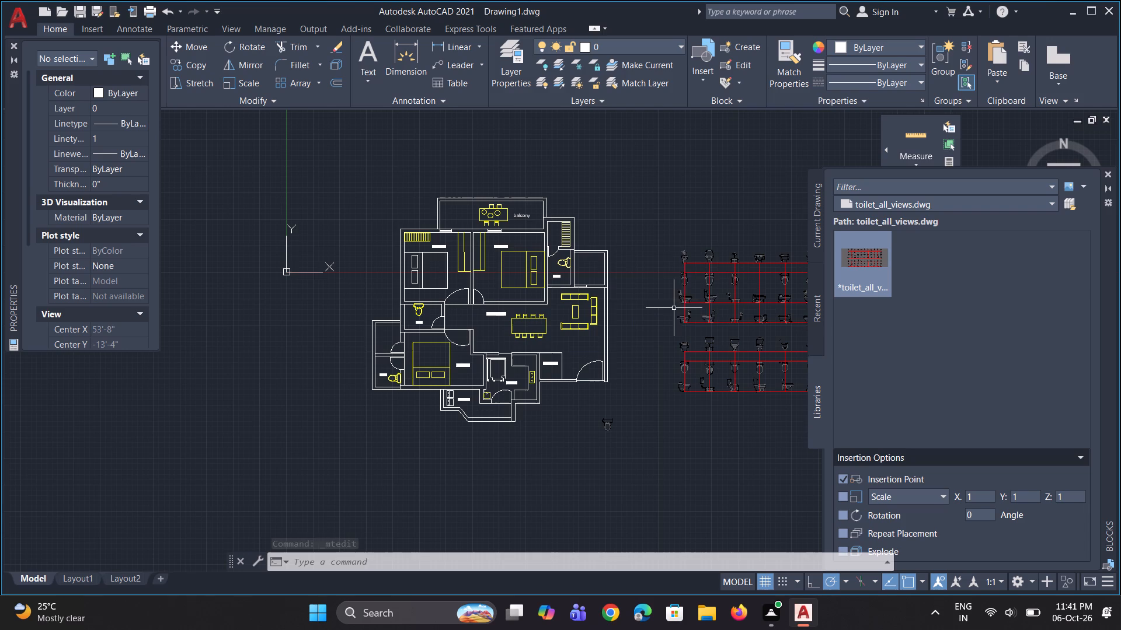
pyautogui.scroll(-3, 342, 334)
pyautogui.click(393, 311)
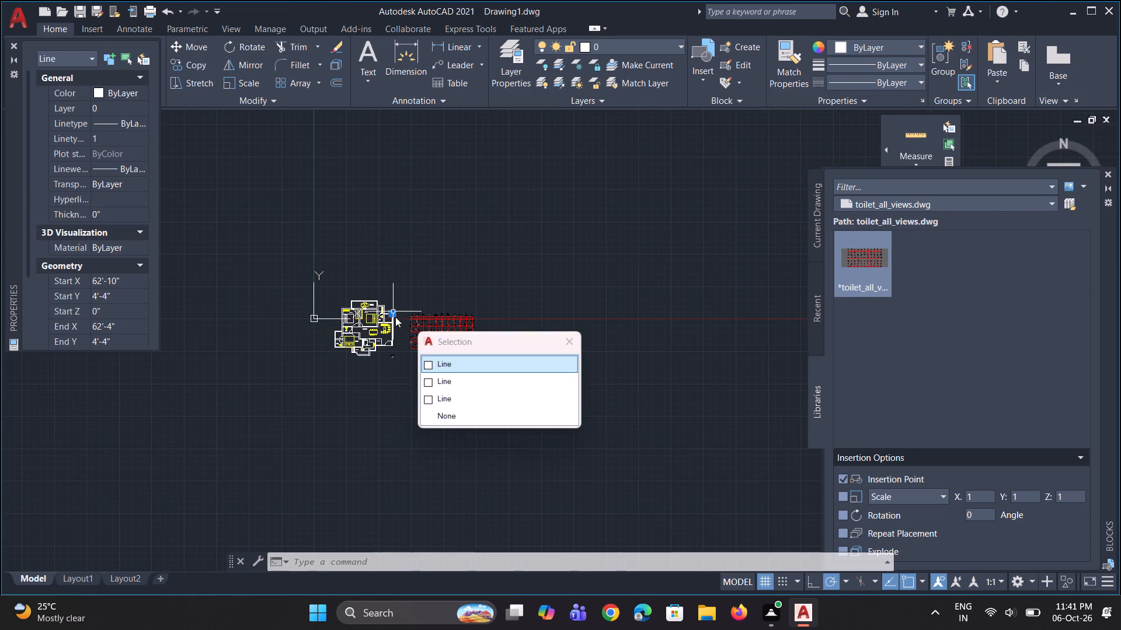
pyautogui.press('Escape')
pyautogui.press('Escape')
# Delete the whole set of toilet views with its red grid lines east of the floor plan.
pyautogui.scroll(2, 421, 360)
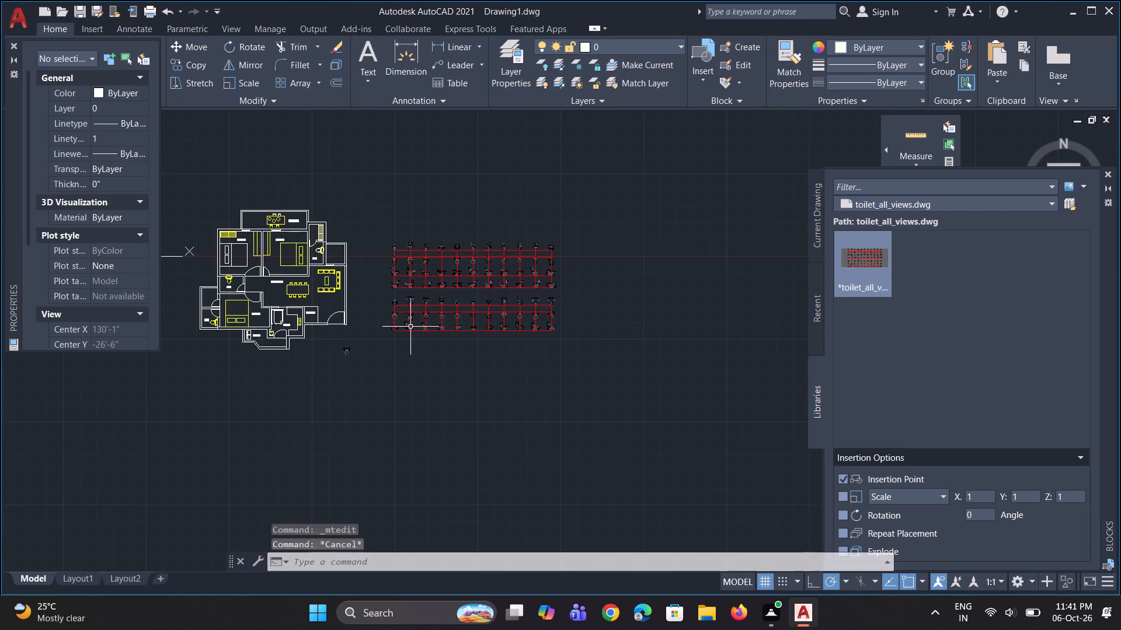
pyautogui.click(382, 218)
pyautogui.click(564, 360)
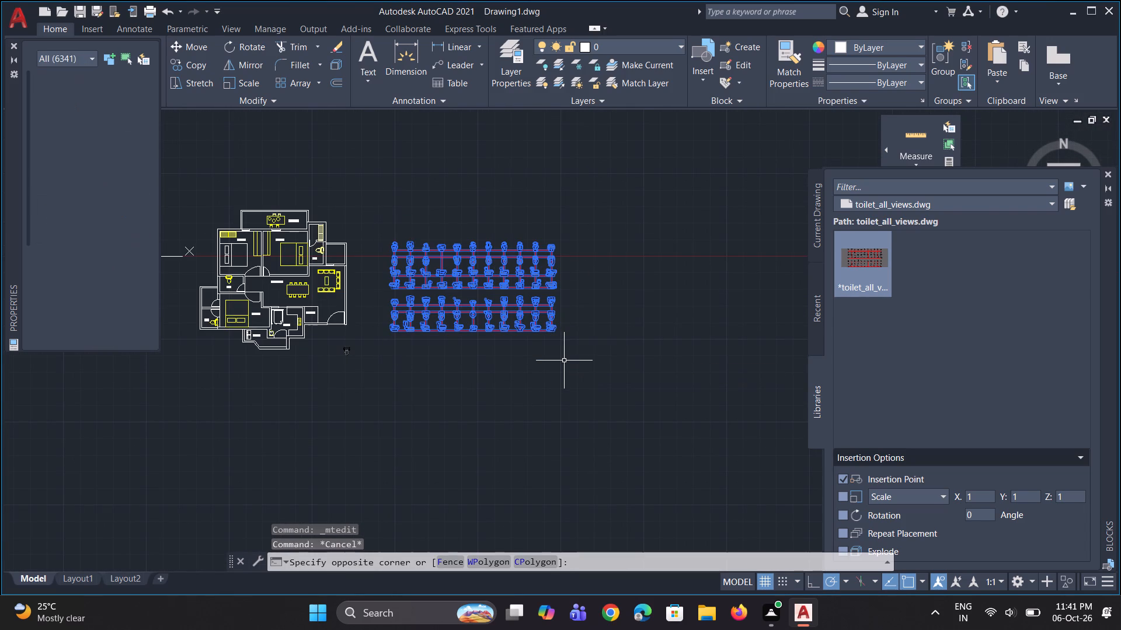
pyautogui.press('Delete')
# Delete the stray toilet lying outside the floor plan, south of the entrance door.
pyautogui.scroll(2, 381, 362)
pyautogui.click(322, 344)
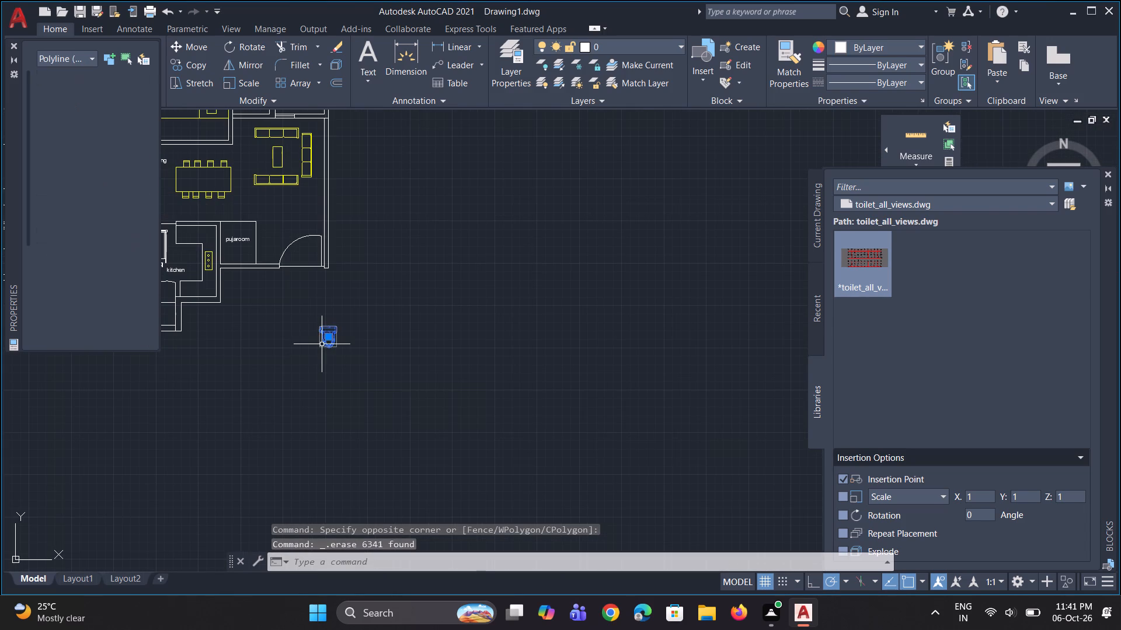
pyautogui.press('Delete')
# Change the colour of the white double bed in the northwest bedroom to yellow.
pyautogui.scroll(-2, 389, 370)
pyautogui.scroll(2, 267, 247)
pyautogui.scroll(-2, 259, 272)
pyautogui.scroll(2, 214, 279)
pyautogui.scroll(1, 289, 288)
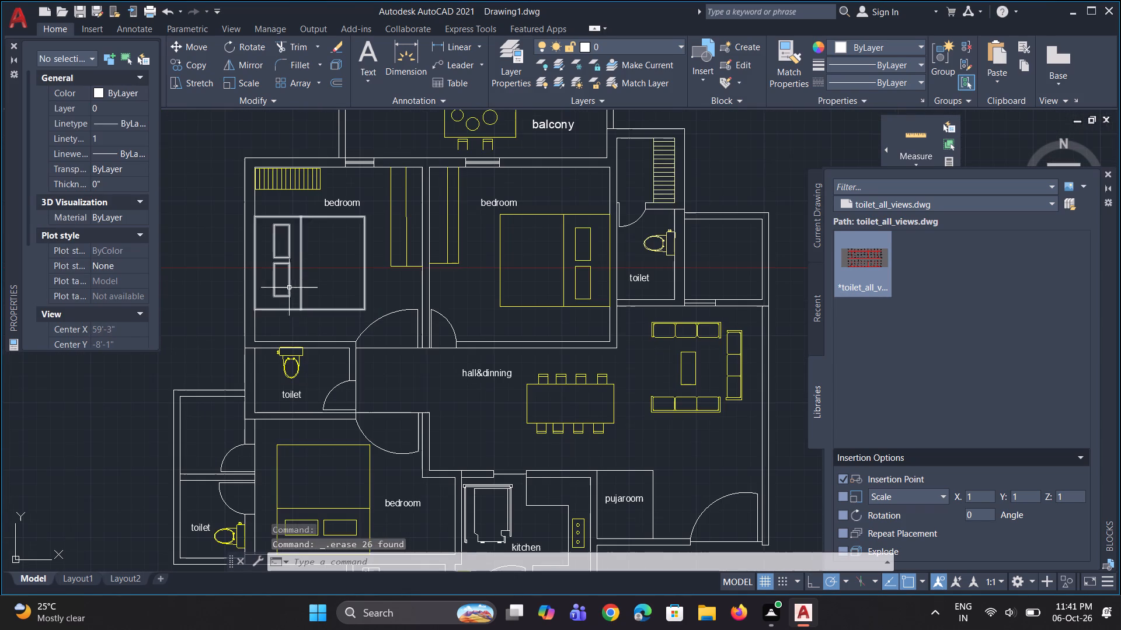
pyautogui.click(300, 302)
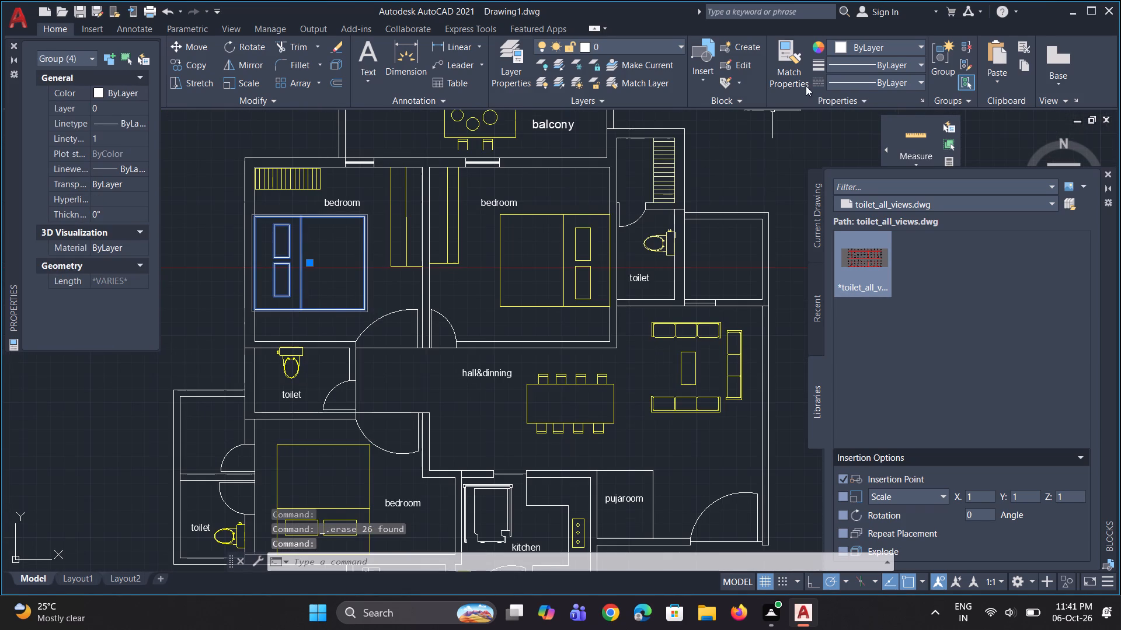
pyautogui.click(835, 47)
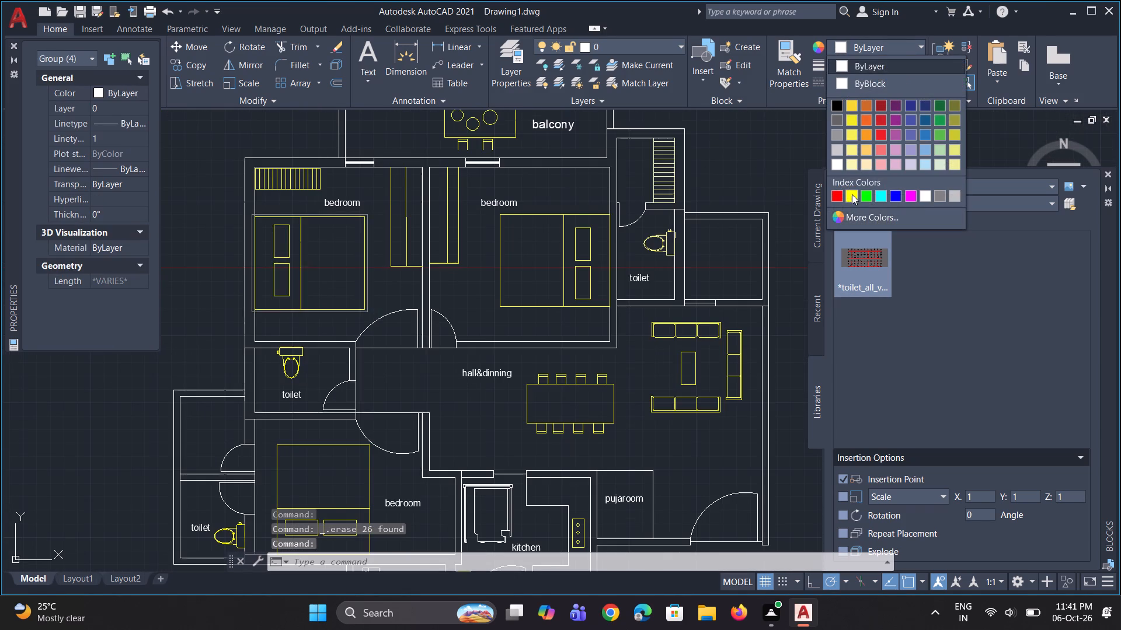
pyautogui.click(852, 194)
pyautogui.scroll(-2, 438, 369)
pyautogui.press('Escape')
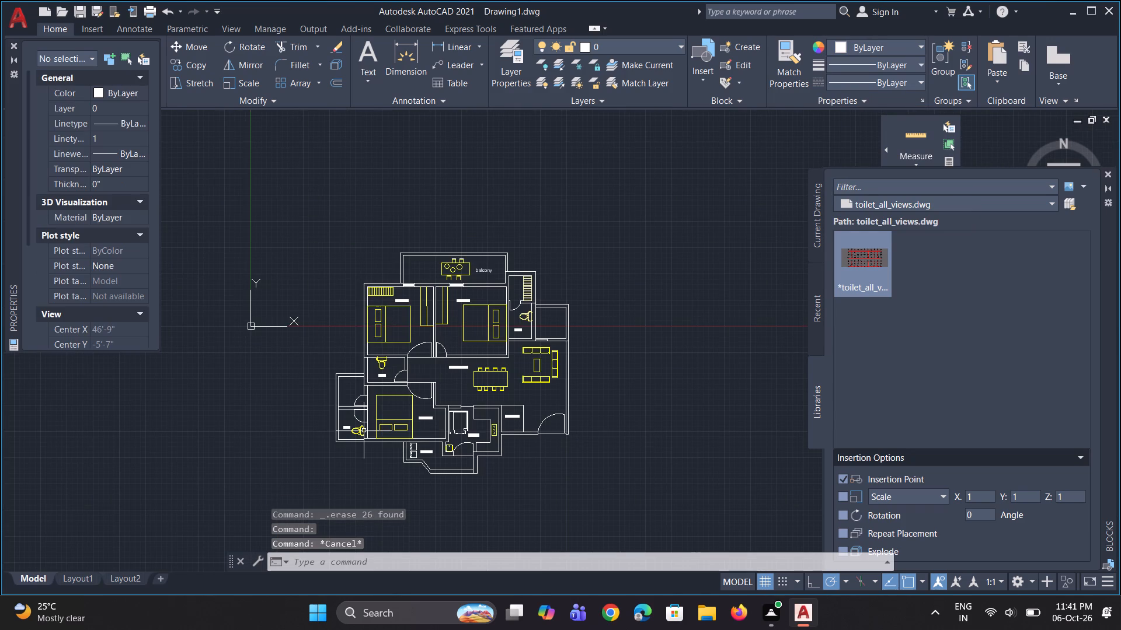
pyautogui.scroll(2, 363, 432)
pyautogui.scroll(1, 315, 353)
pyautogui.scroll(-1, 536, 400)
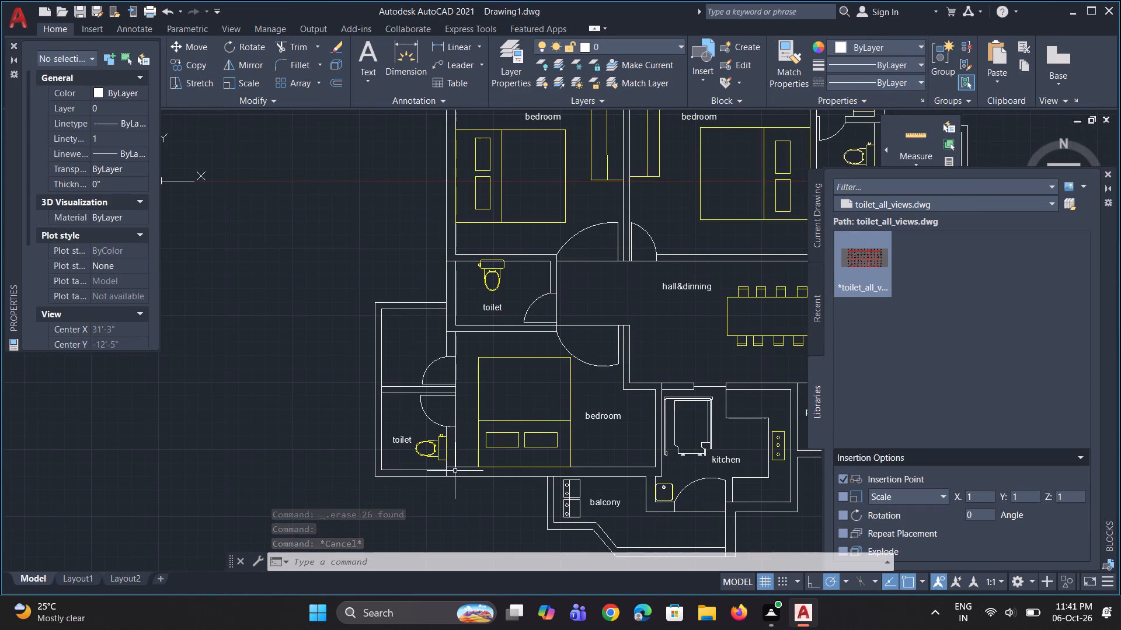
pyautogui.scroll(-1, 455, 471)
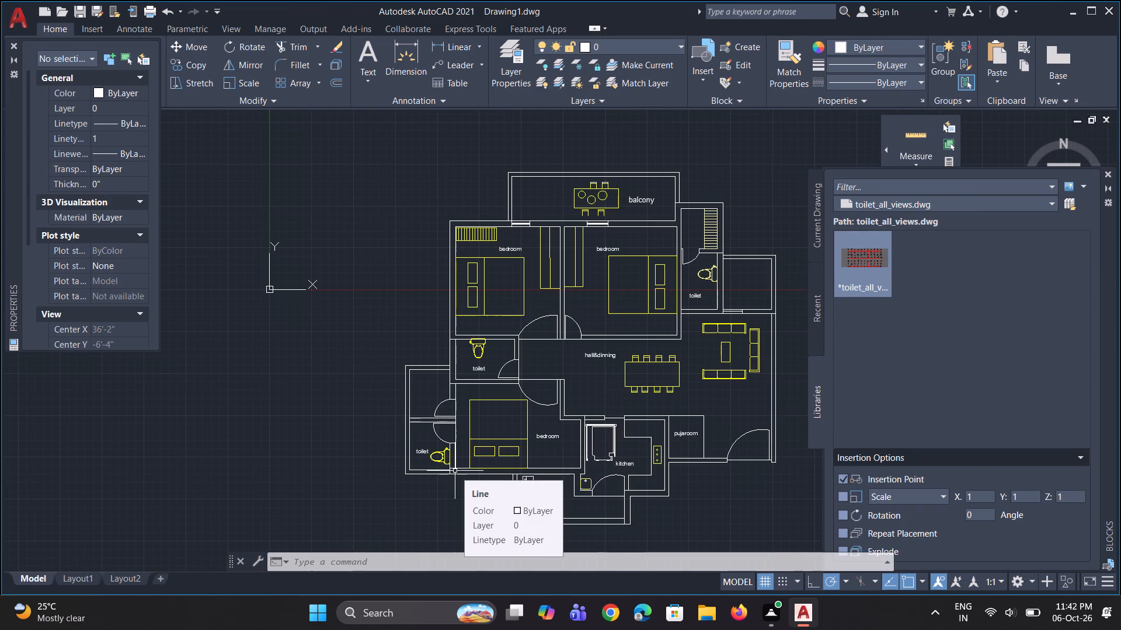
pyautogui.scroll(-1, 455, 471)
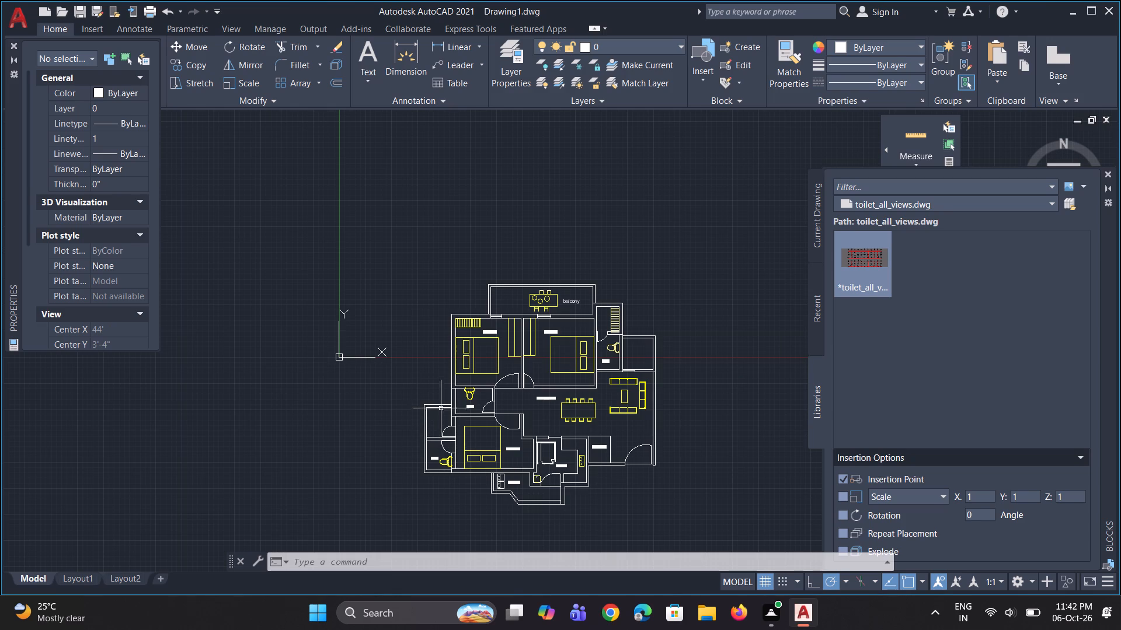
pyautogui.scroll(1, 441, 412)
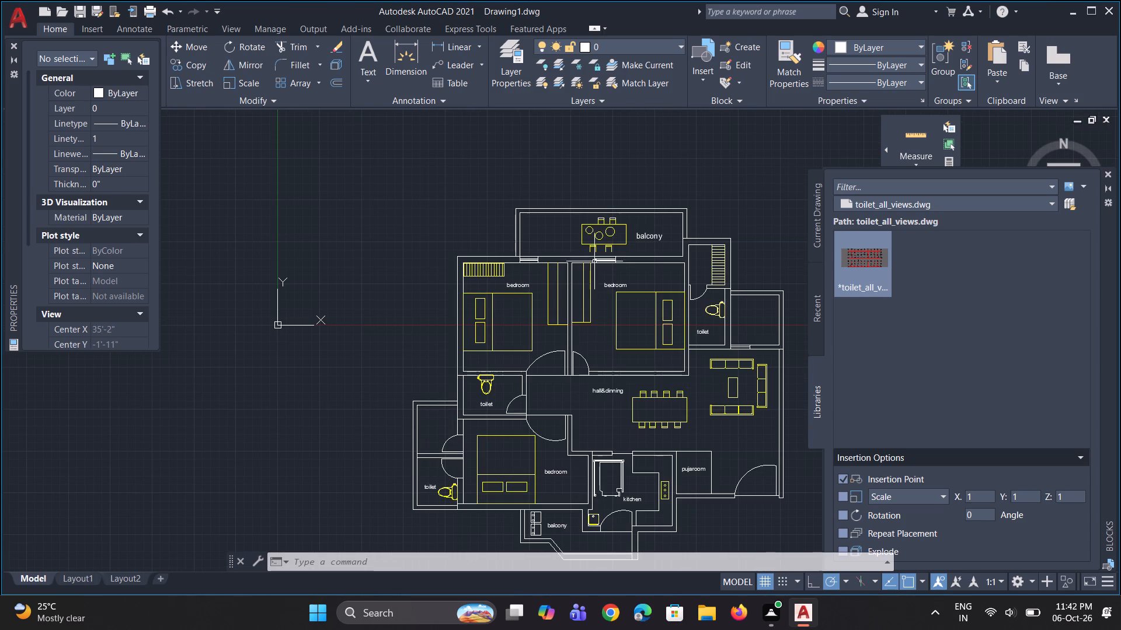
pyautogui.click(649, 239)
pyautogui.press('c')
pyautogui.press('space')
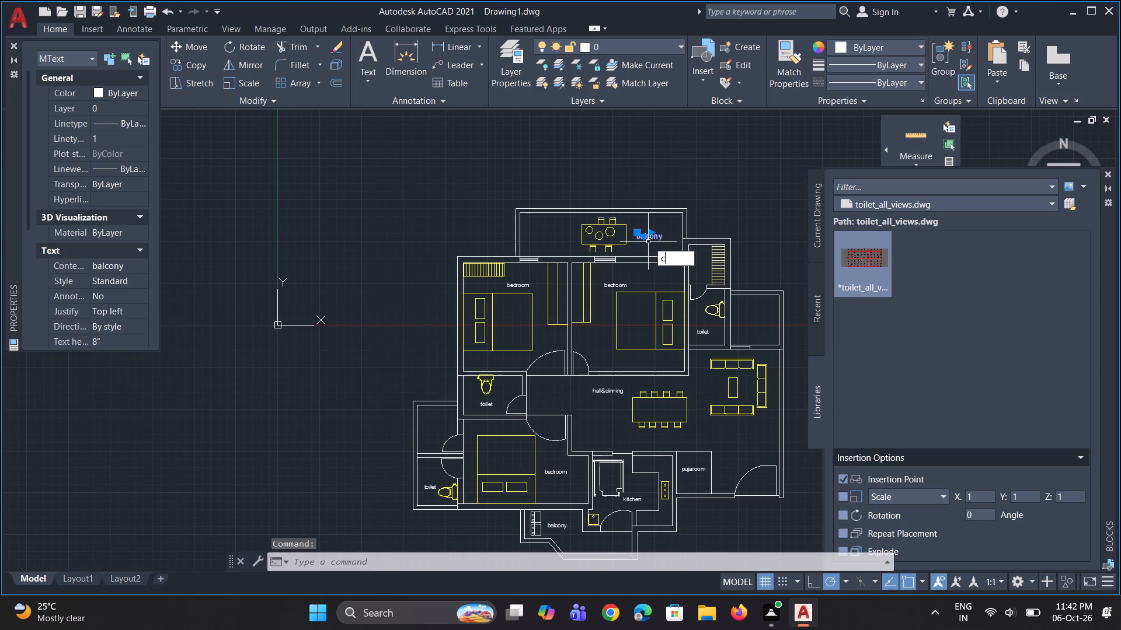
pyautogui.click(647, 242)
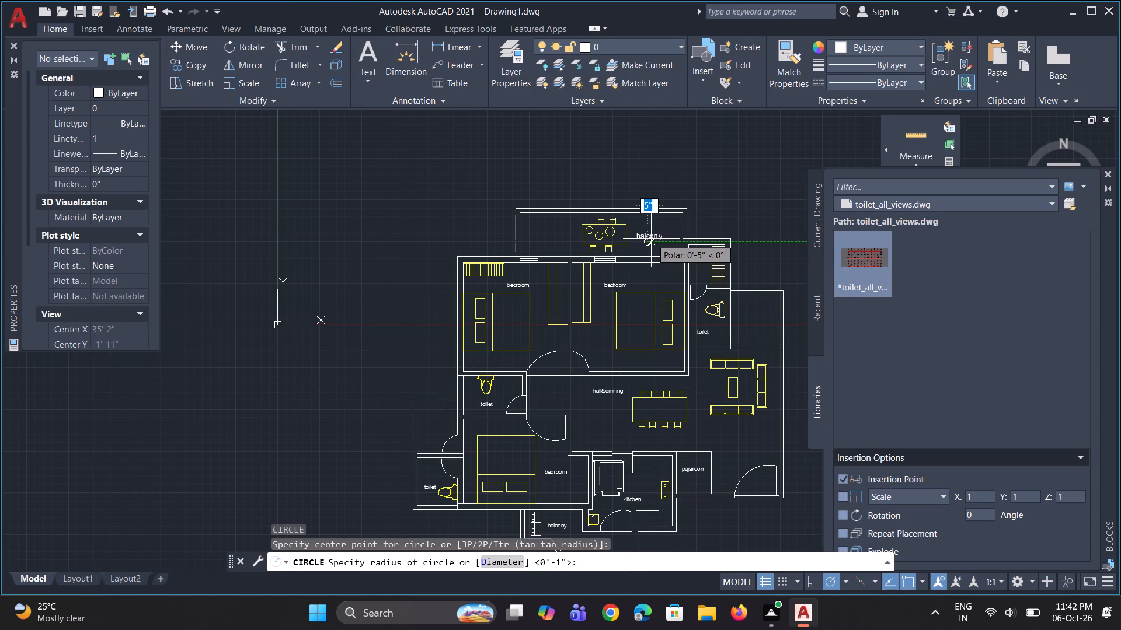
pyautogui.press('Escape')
# Copy the north balcony's "balcony" label into the small unlabelled room on the plan's west side, above the toilet.
pyautogui.click(650, 239)
pyautogui.write('co')
pyautogui.press('space')
pyautogui.click(650, 239)
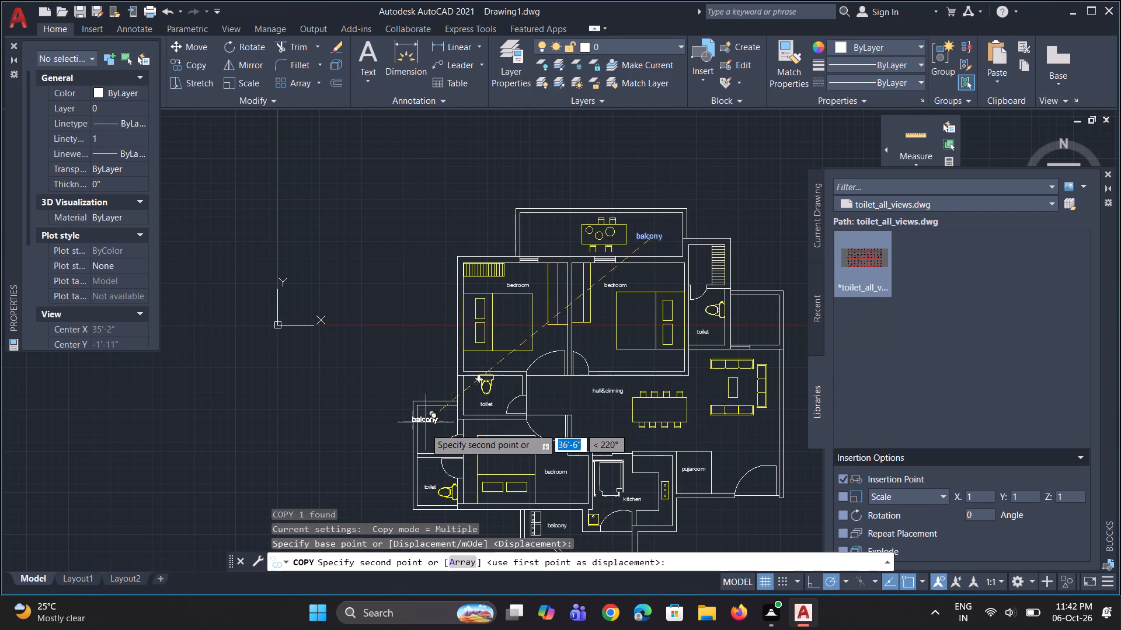
pyautogui.scroll(1, 425, 428)
pyautogui.click(444, 421)
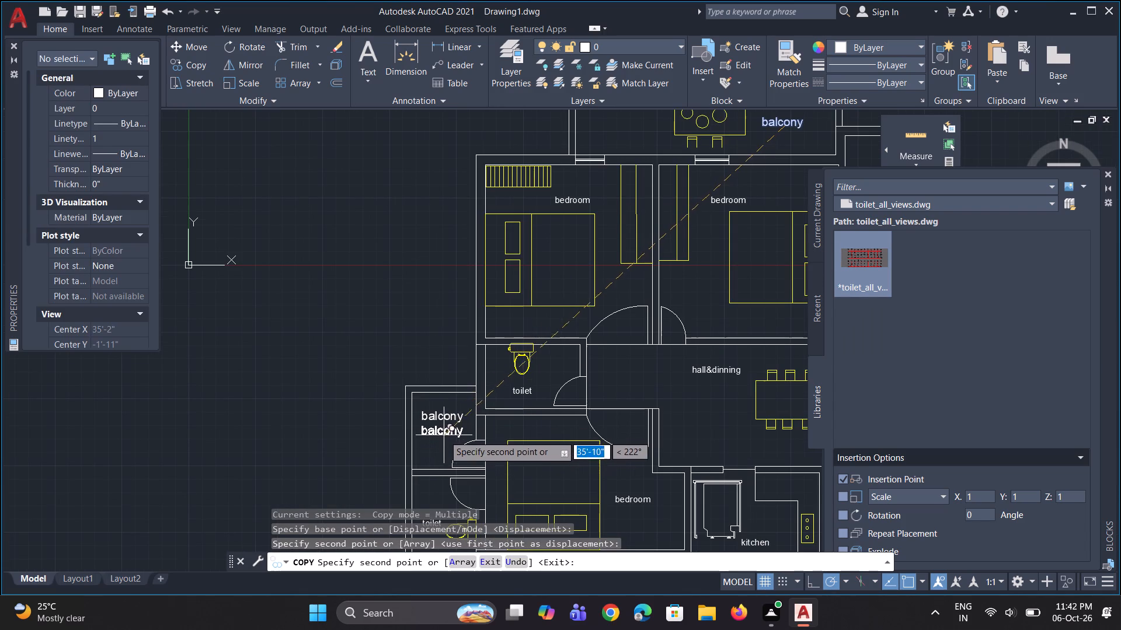
pyautogui.press('Escape')
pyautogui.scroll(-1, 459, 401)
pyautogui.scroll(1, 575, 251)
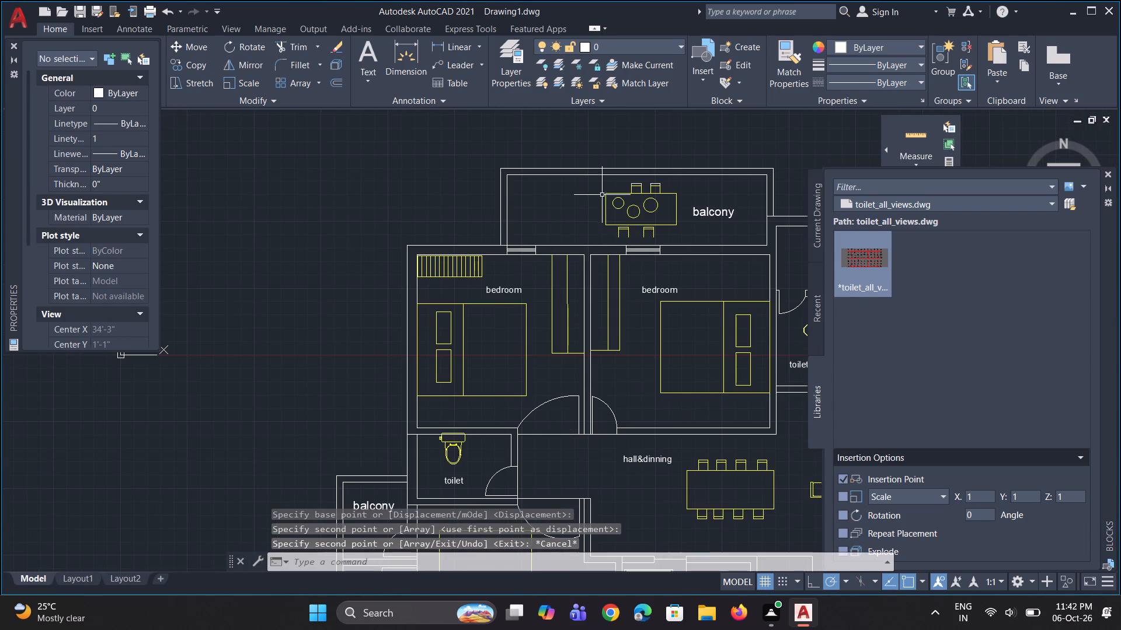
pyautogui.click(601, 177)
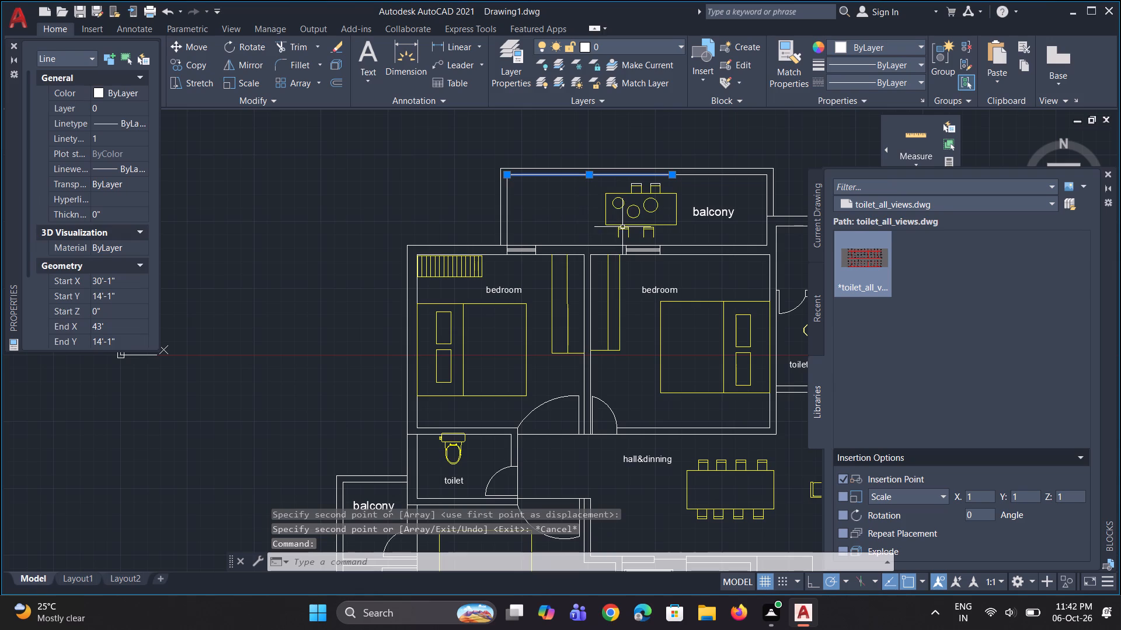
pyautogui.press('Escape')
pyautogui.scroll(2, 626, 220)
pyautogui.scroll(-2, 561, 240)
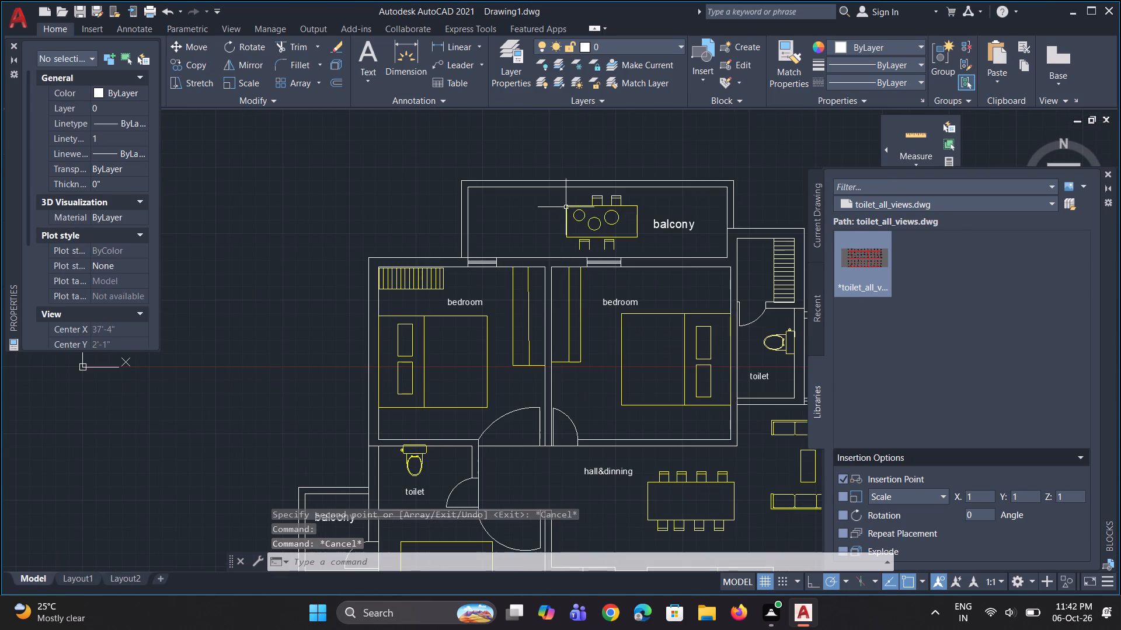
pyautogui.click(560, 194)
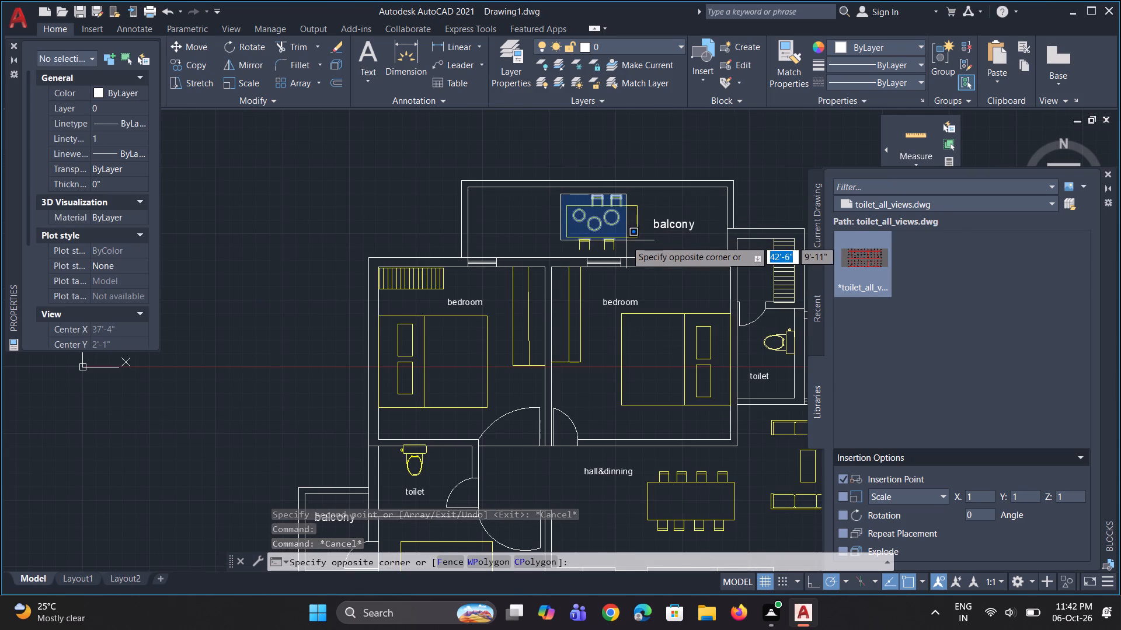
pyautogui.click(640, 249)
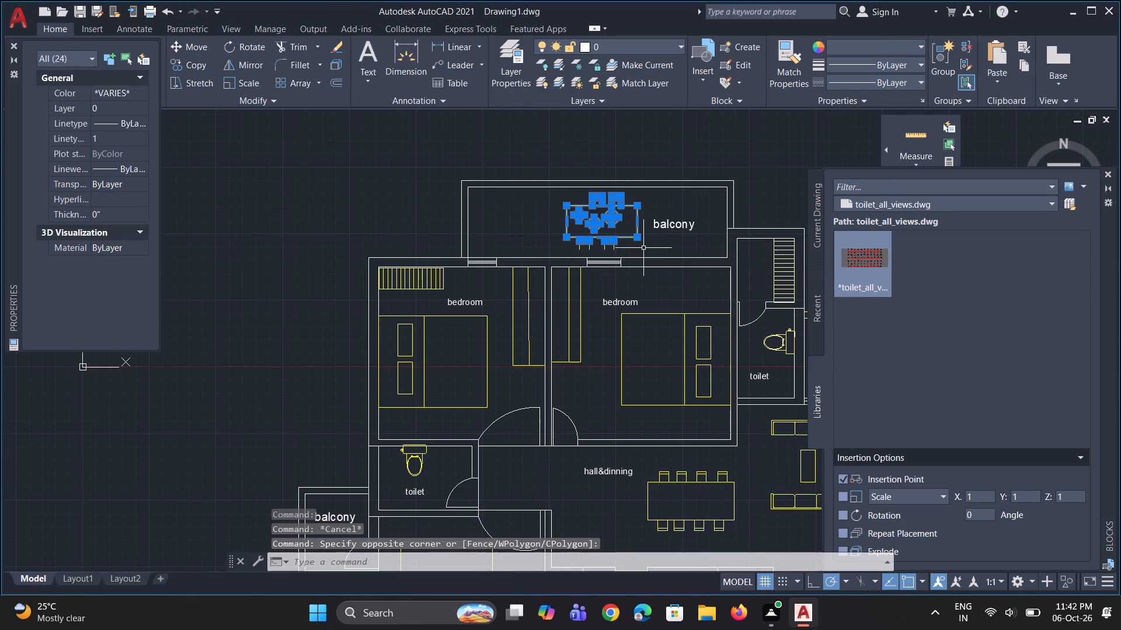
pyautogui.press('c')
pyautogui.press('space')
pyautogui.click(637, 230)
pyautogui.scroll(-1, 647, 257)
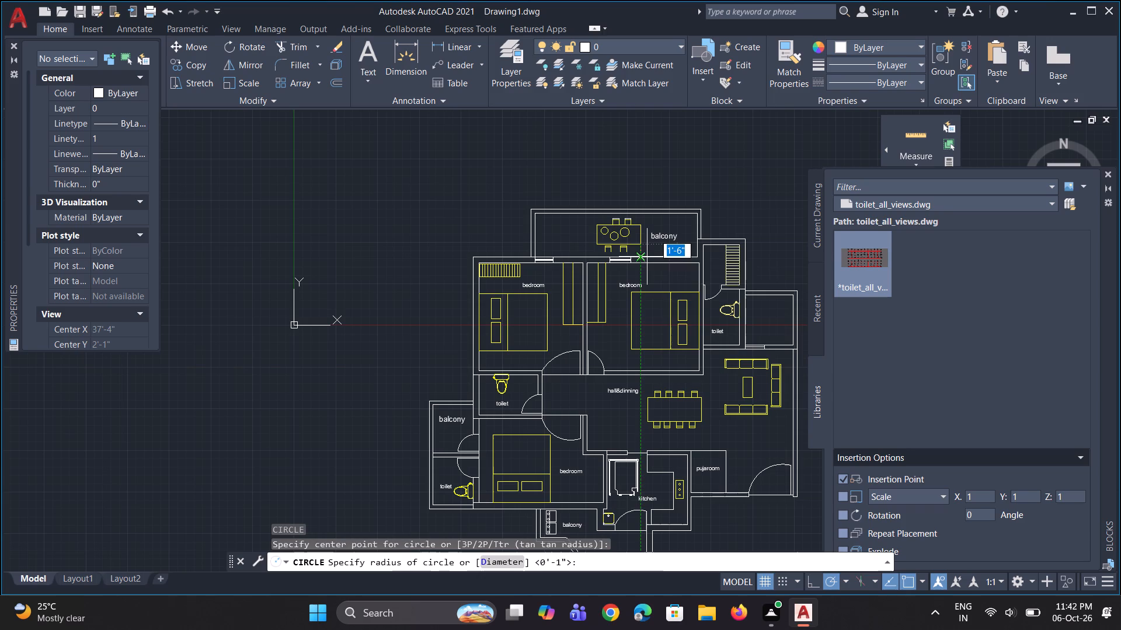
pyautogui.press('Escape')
# Copy the north balcony's table and chairs to the empty area just outside the west balcony's wall.
pyautogui.scroll(1, 604, 235)
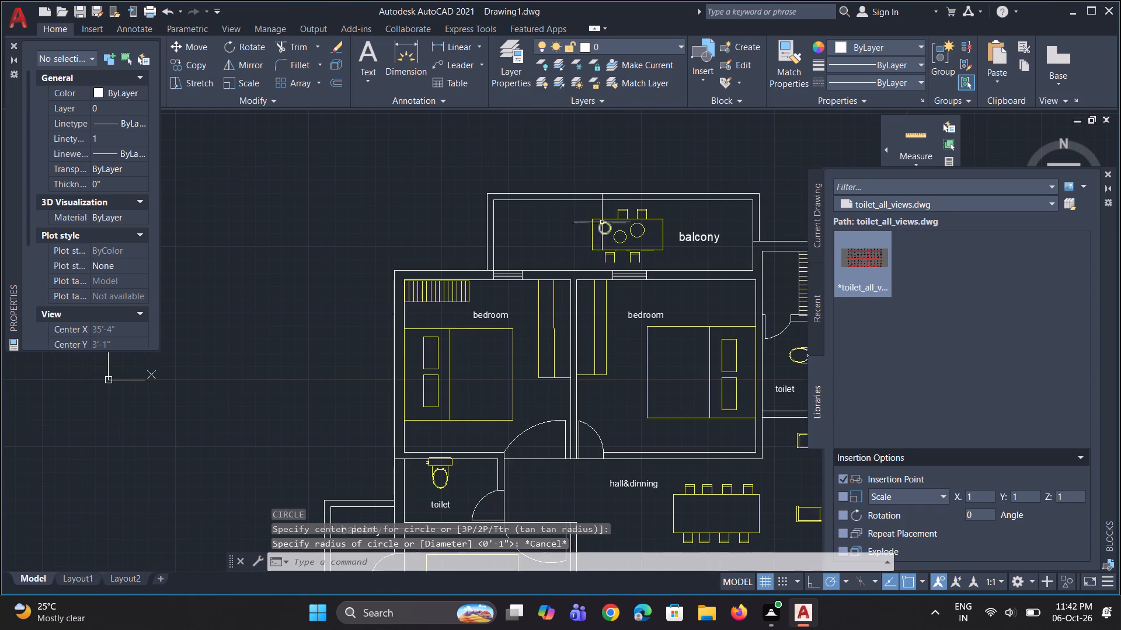
pyautogui.click(579, 205)
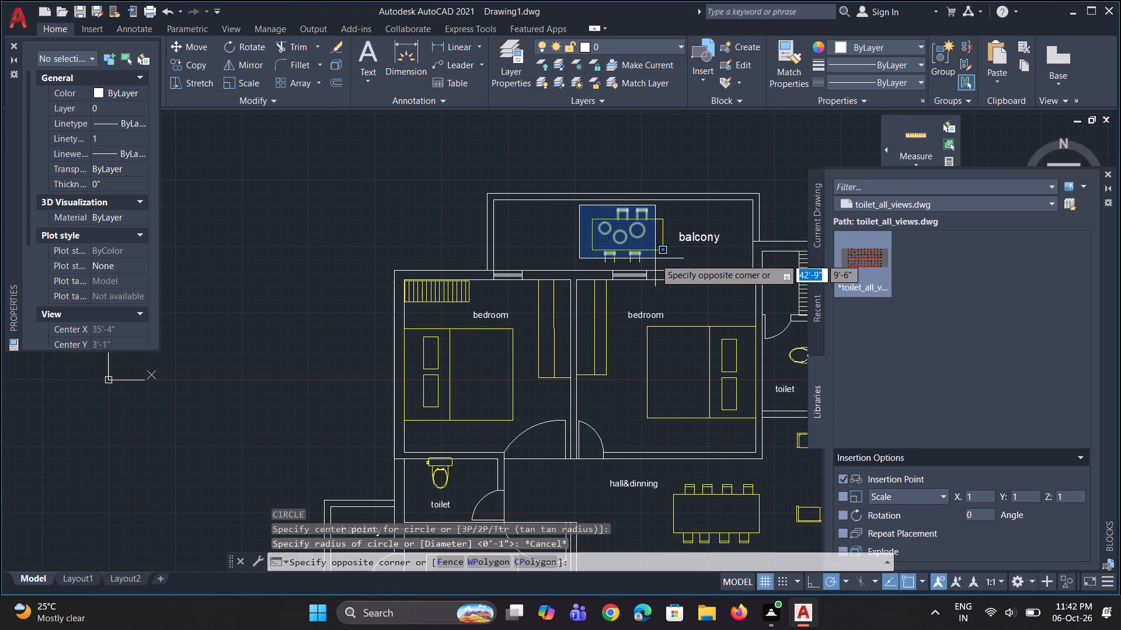
pyautogui.click(672, 264)
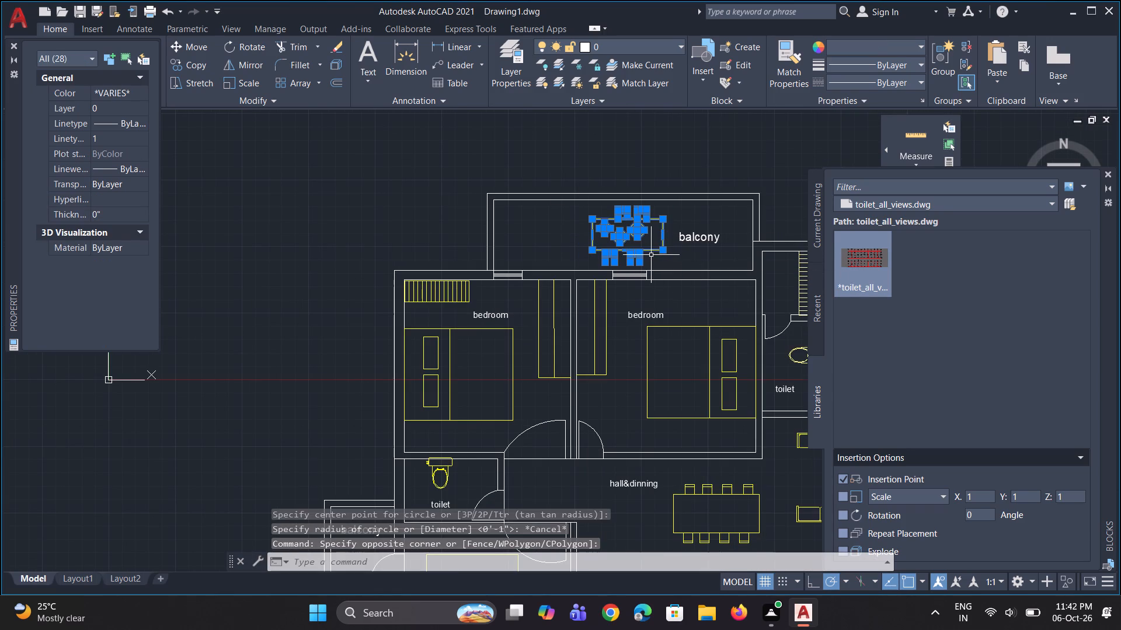
pyautogui.write('co')
pyautogui.press('space')
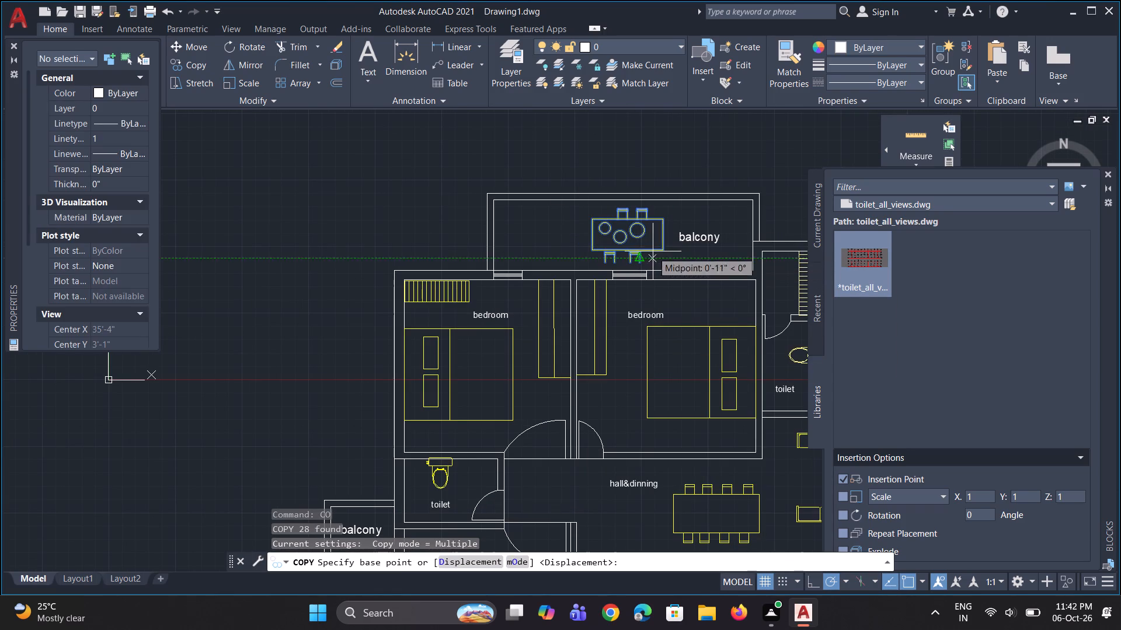
pyautogui.click(661, 250)
pyautogui.scroll(-2, 646, 274)
pyautogui.scroll(2, 543, 389)
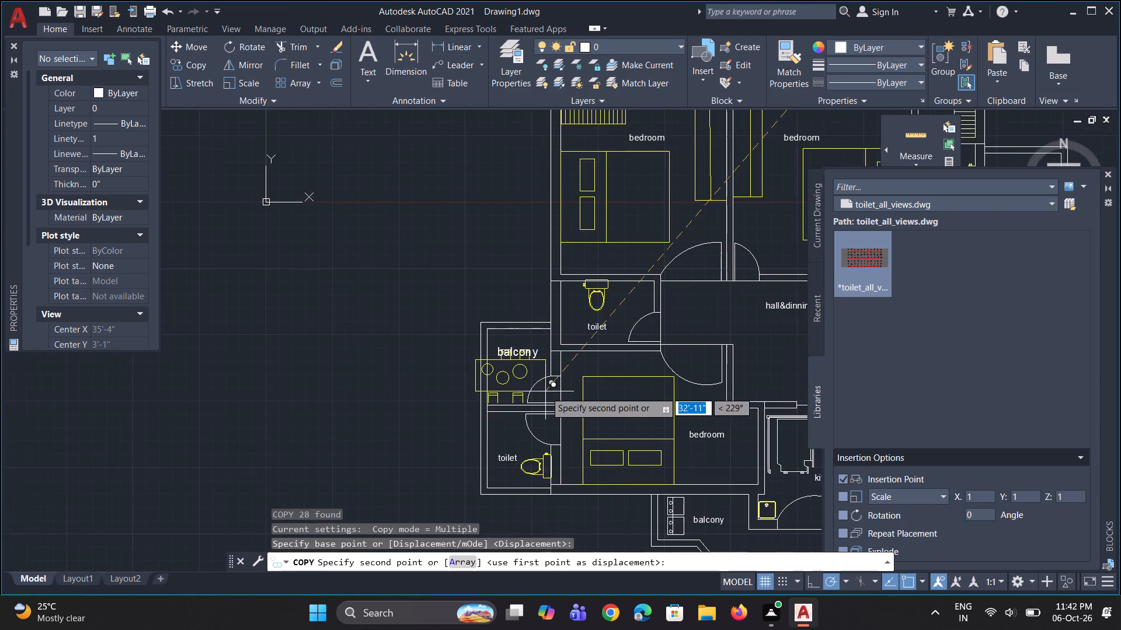
pyautogui.scroll(2, 546, 392)
pyautogui.click(361, 339)
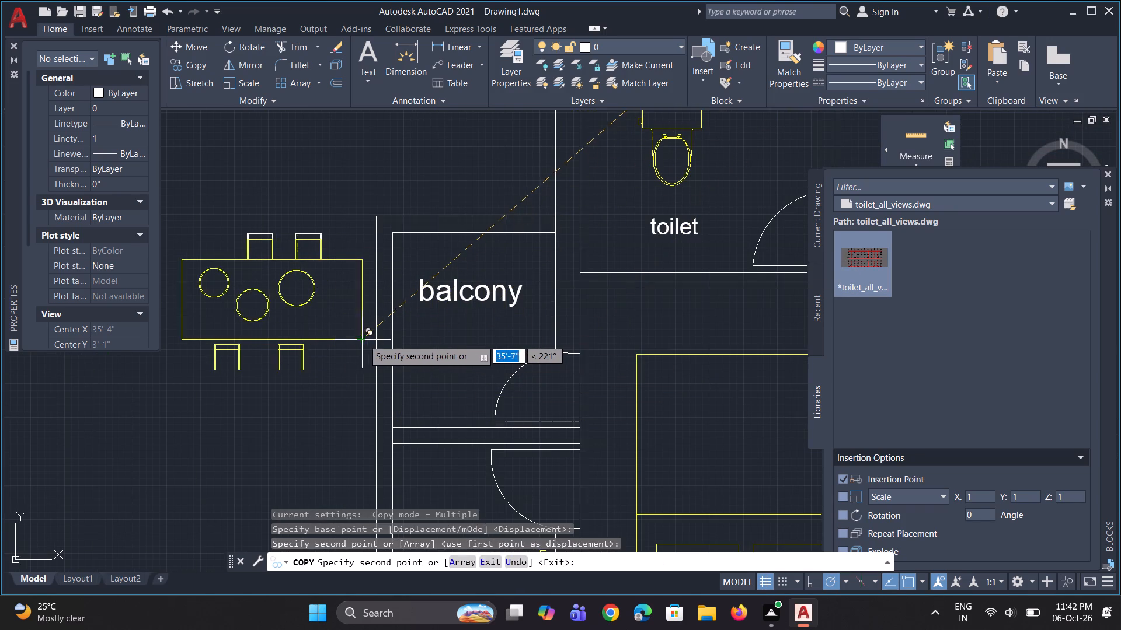
pyautogui.scroll(-2, 368, 339)
pyautogui.press('Escape')
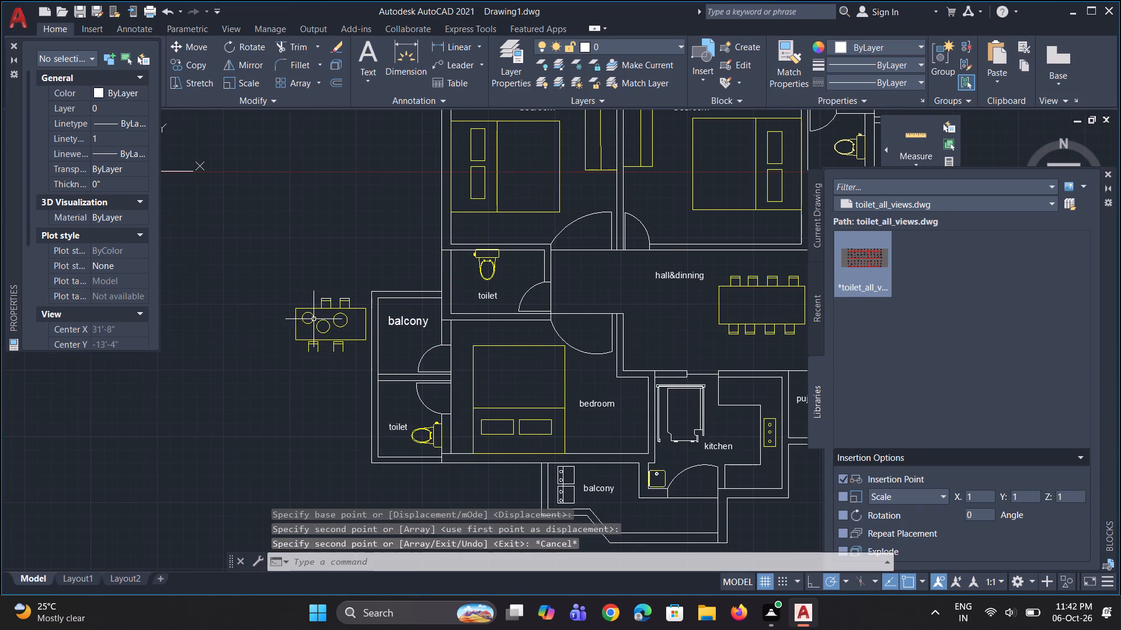
# Group all objects of the copied table and chairs outside the west balcony.
pyautogui.click(291, 282)
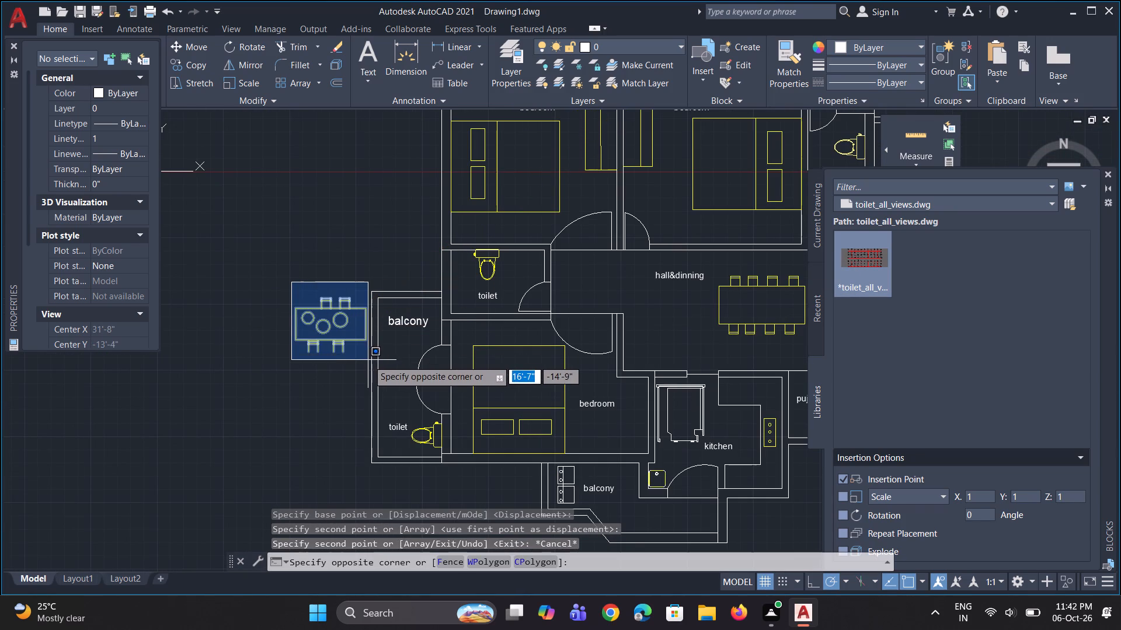
pyautogui.click(368, 360)
pyautogui.rightClick(340, 328)
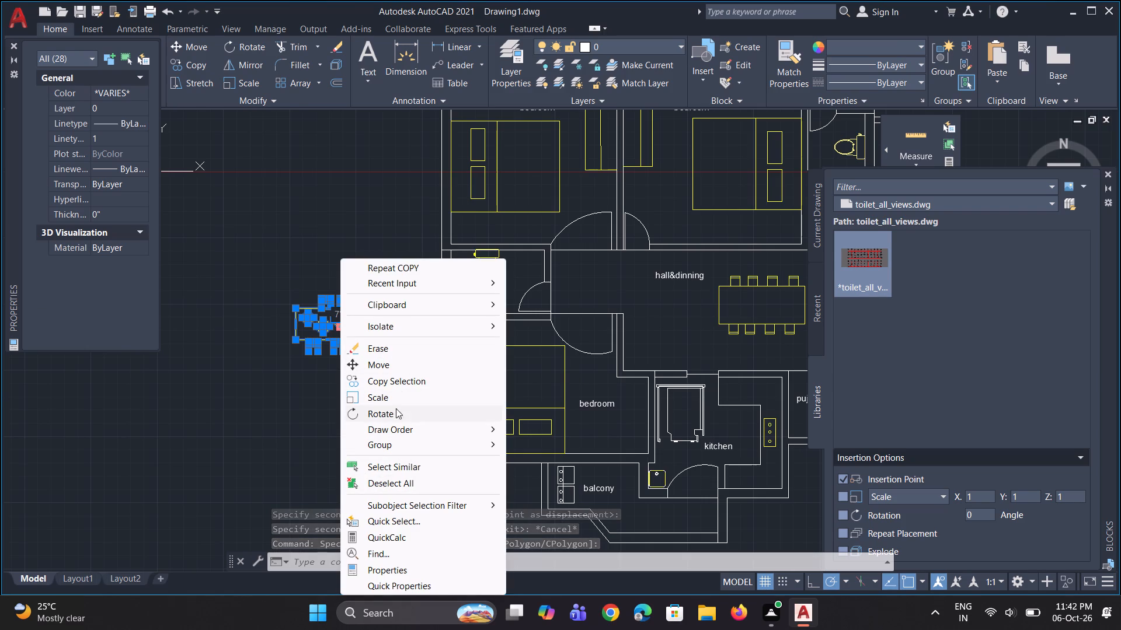
pyautogui.click(393, 449)
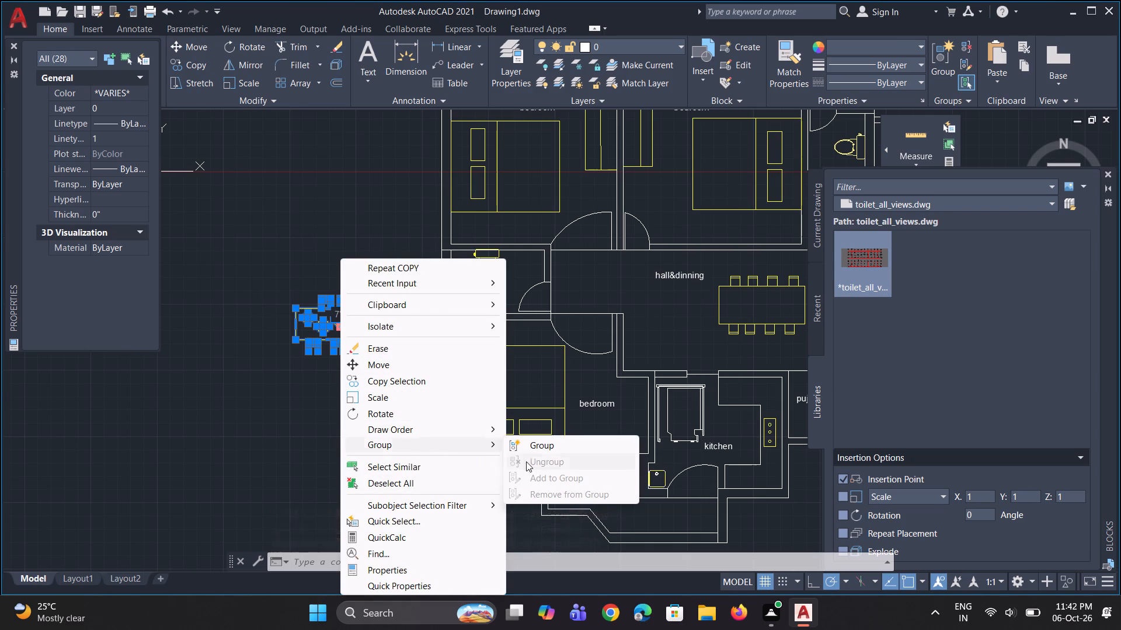
pyautogui.click(545, 448)
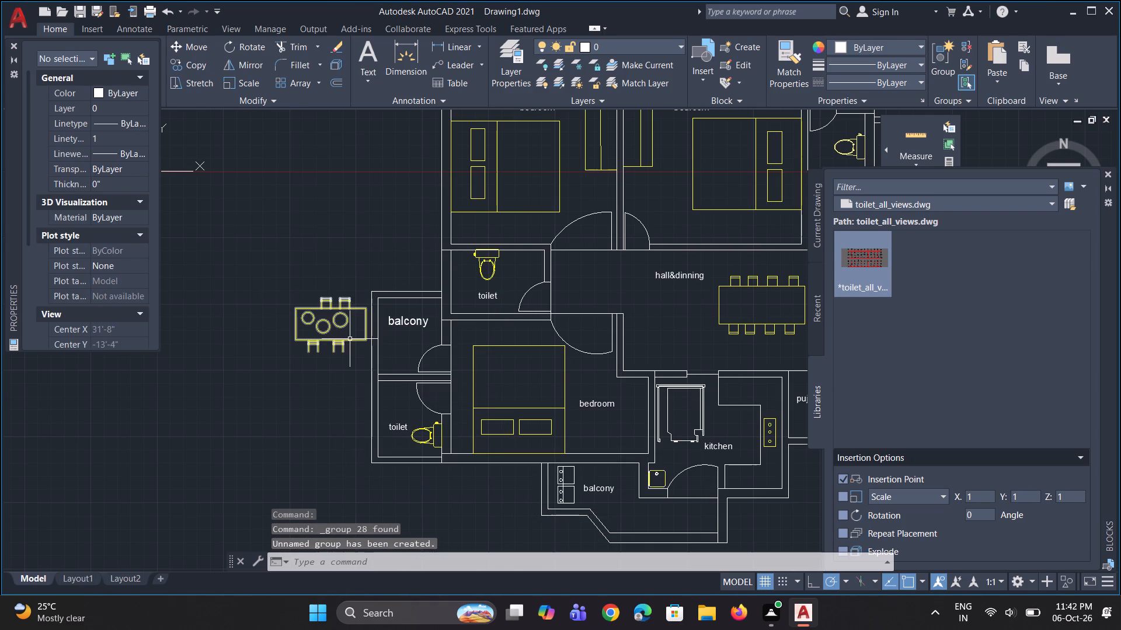
# Rotate the grouped table set by 270° about the table's northeast corner.
pyautogui.click(350, 339)
pyautogui.press('r')
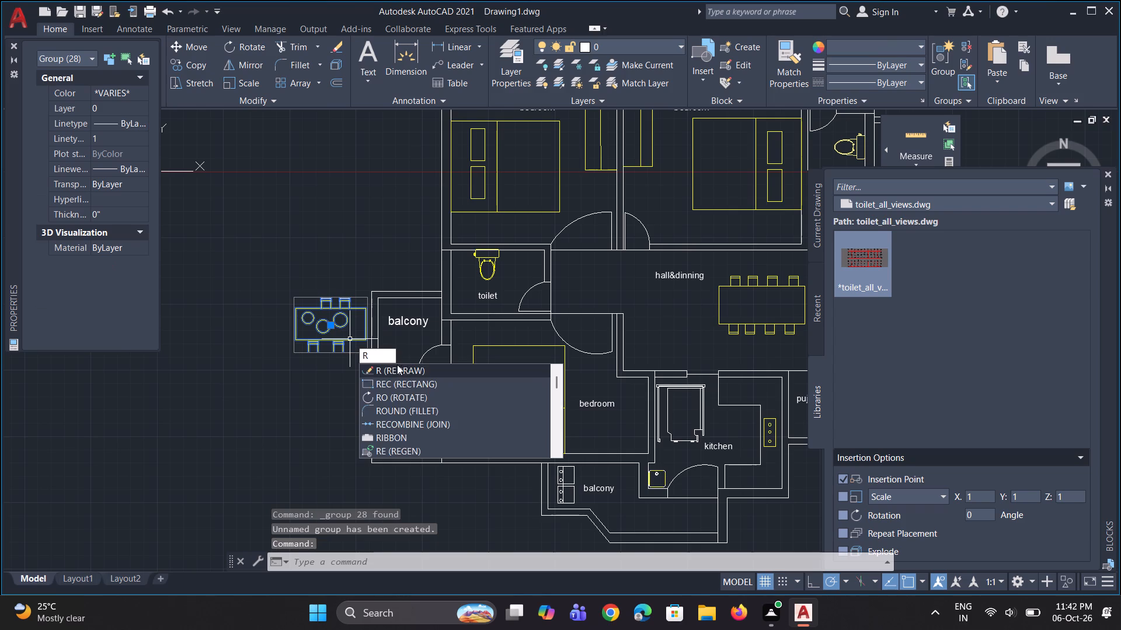
pyautogui.click(408, 396)
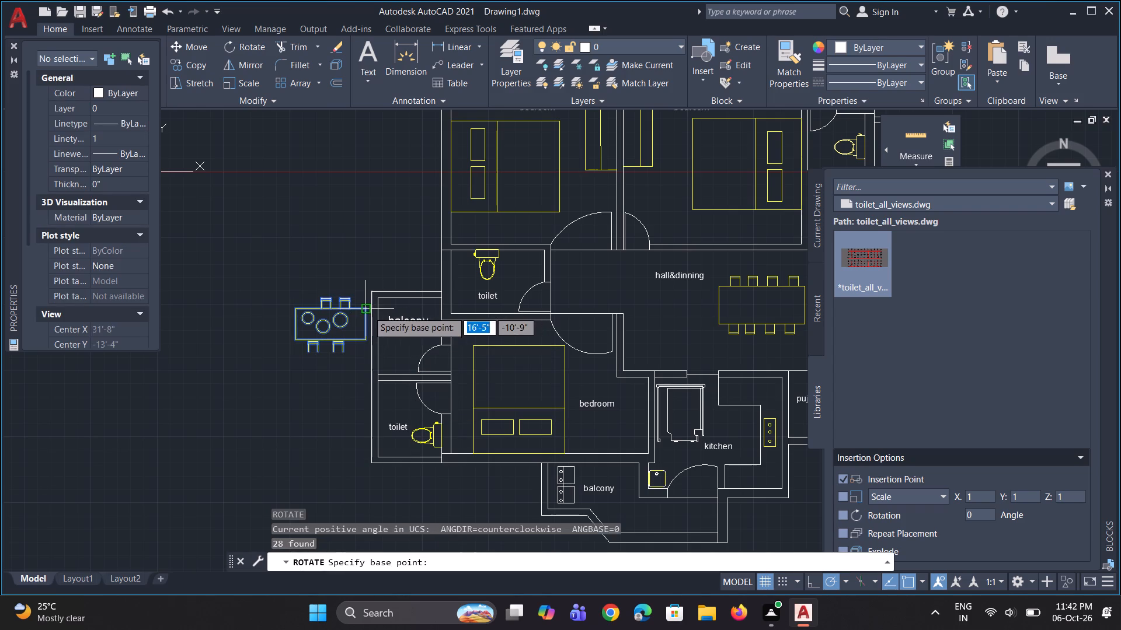
pyautogui.click(365, 312)
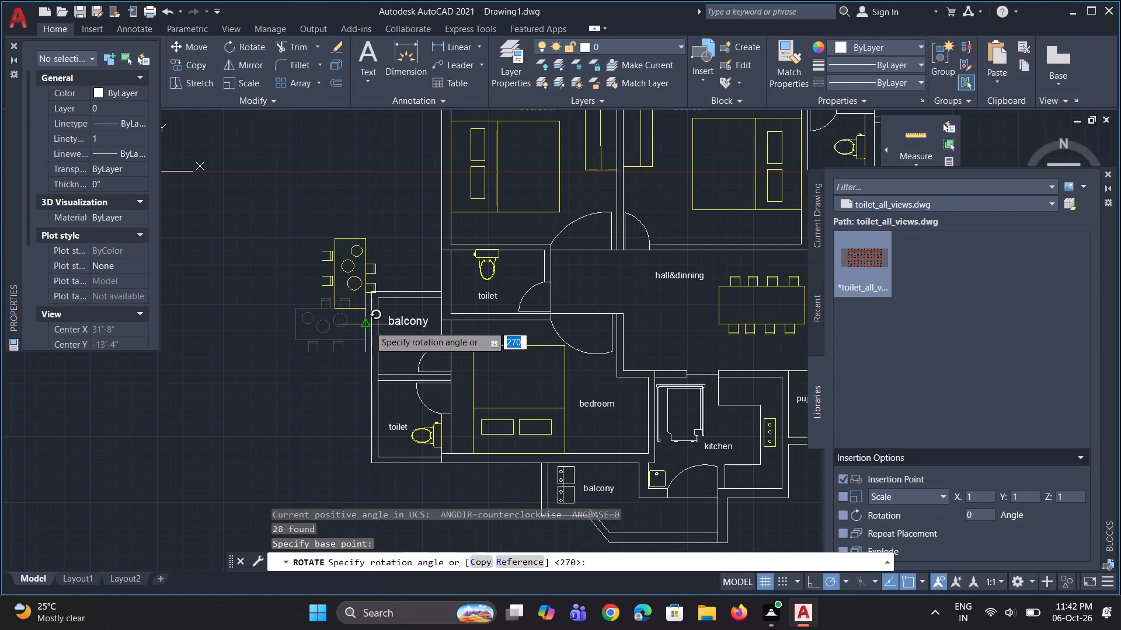
pyautogui.click(369, 325)
# Scale down the grouped table and chairs outside the west balcony about the table's southwest corner.
pyautogui.scroll(1, 363, 272)
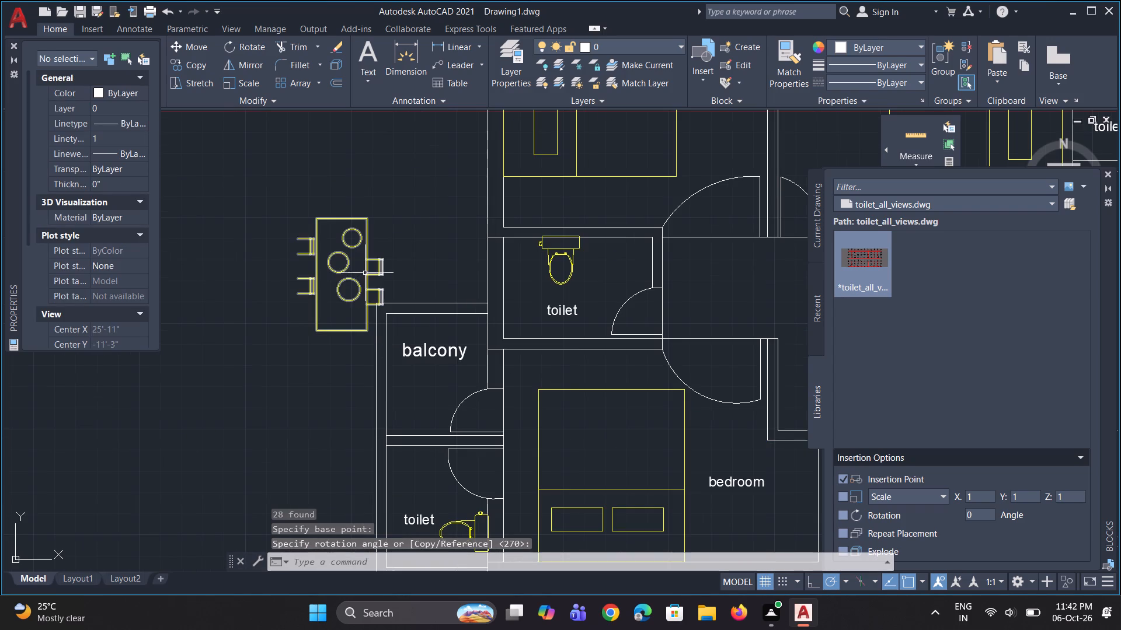
pyautogui.click(365, 273)
pyautogui.write('sc')
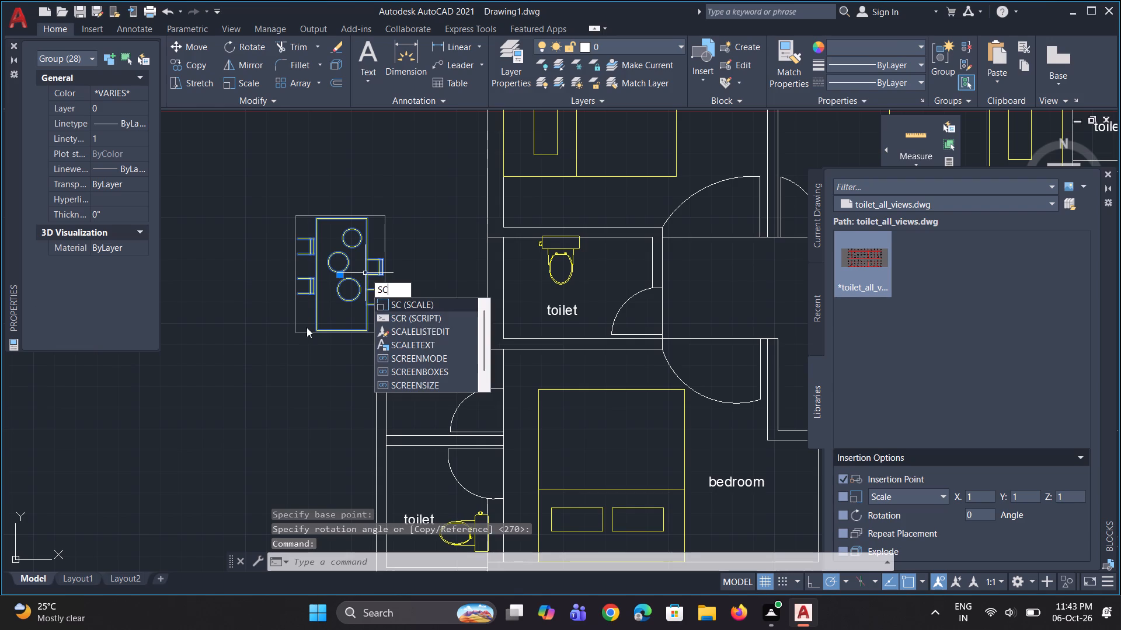
pyautogui.click(408, 307)
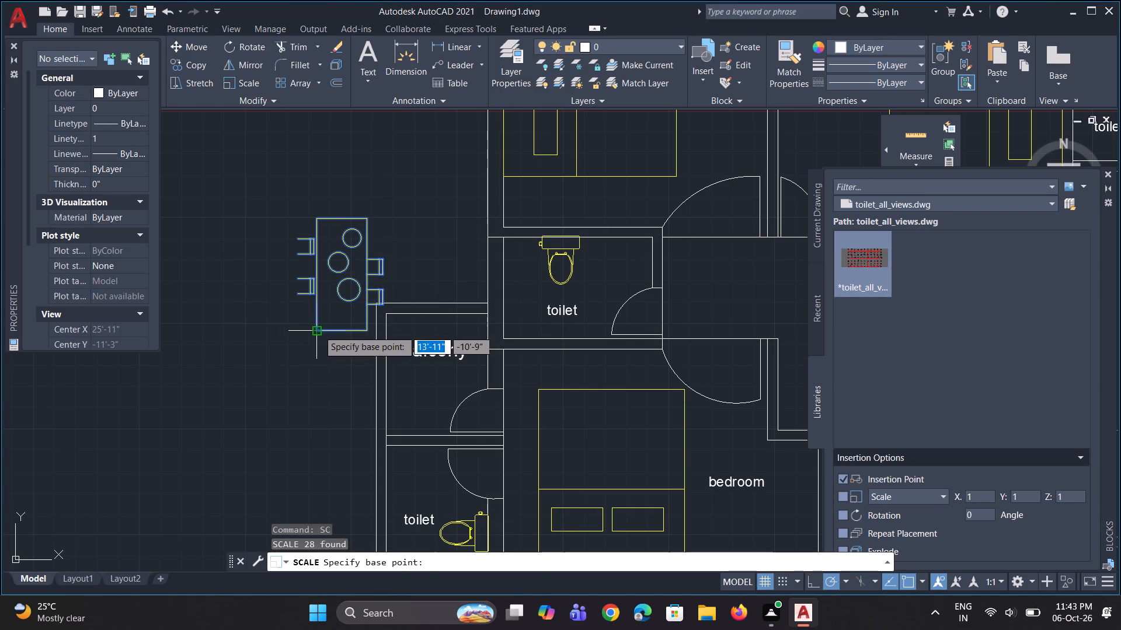
pyautogui.click(318, 330)
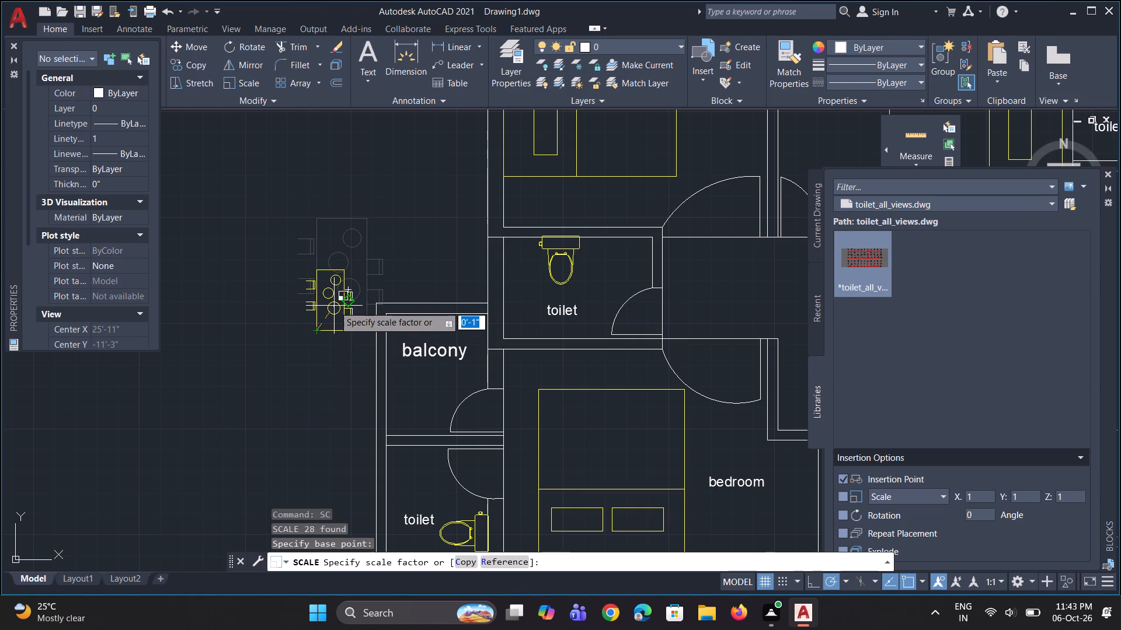
pyautogui.click(334, 306)
# Move the grouped table and chairs by the table's southeast corner into the west balcony.
pyautogui.scroll(1, 345, 337)
pyautogui.click(352, 327)
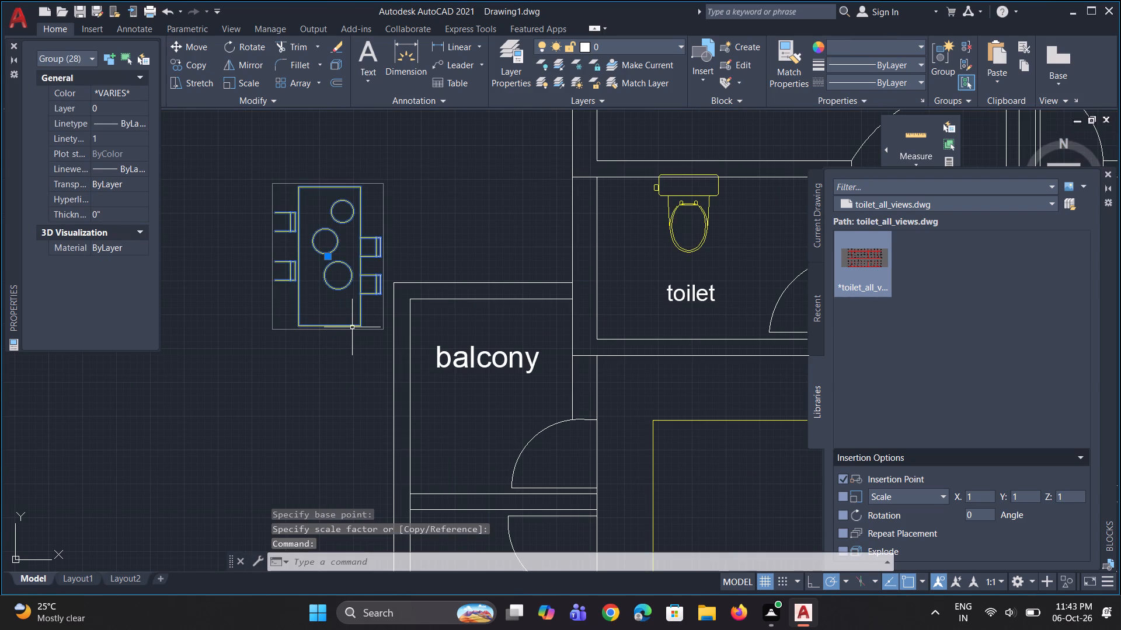
pyautogui.press('m')
pyautogui.press('space')
pyautogui.click(355, 327)
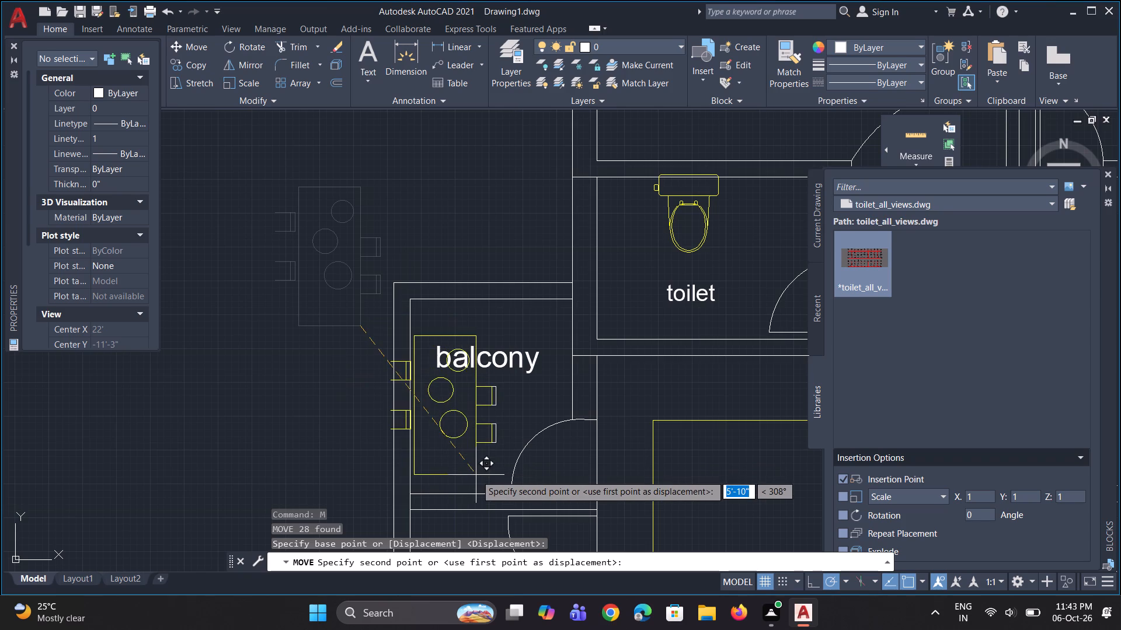
pyautogui.click(485, 472)
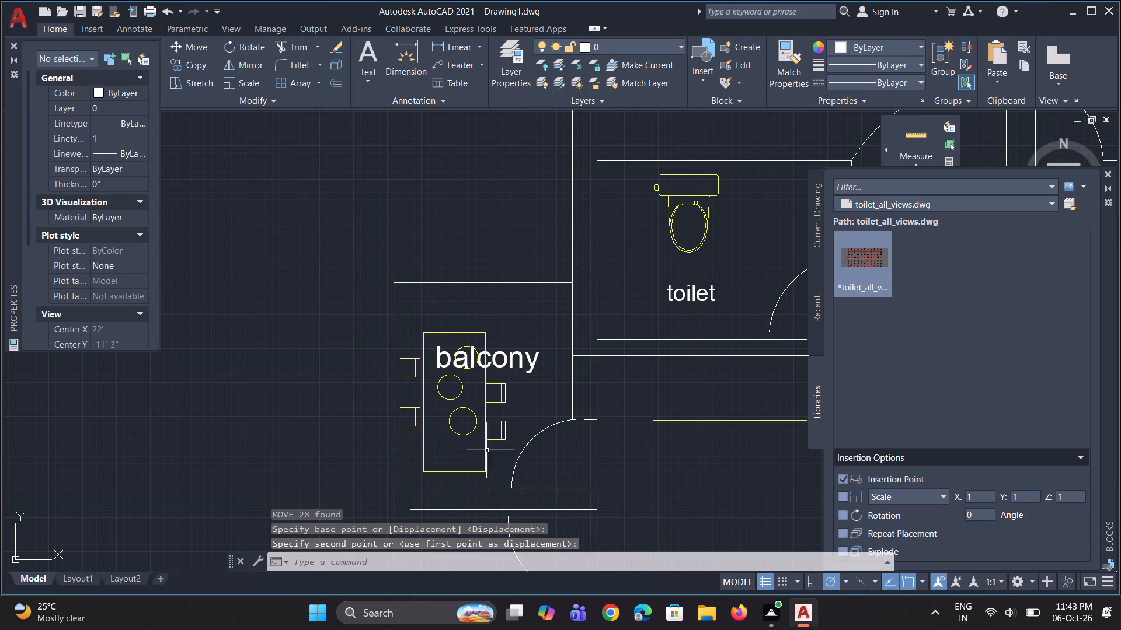
# Scale the west balcony's table set down further about the table's southwest corner.
pyautogui.scroll(-2, 461, 370)
pyautogui.scroll(2, 471, 366)
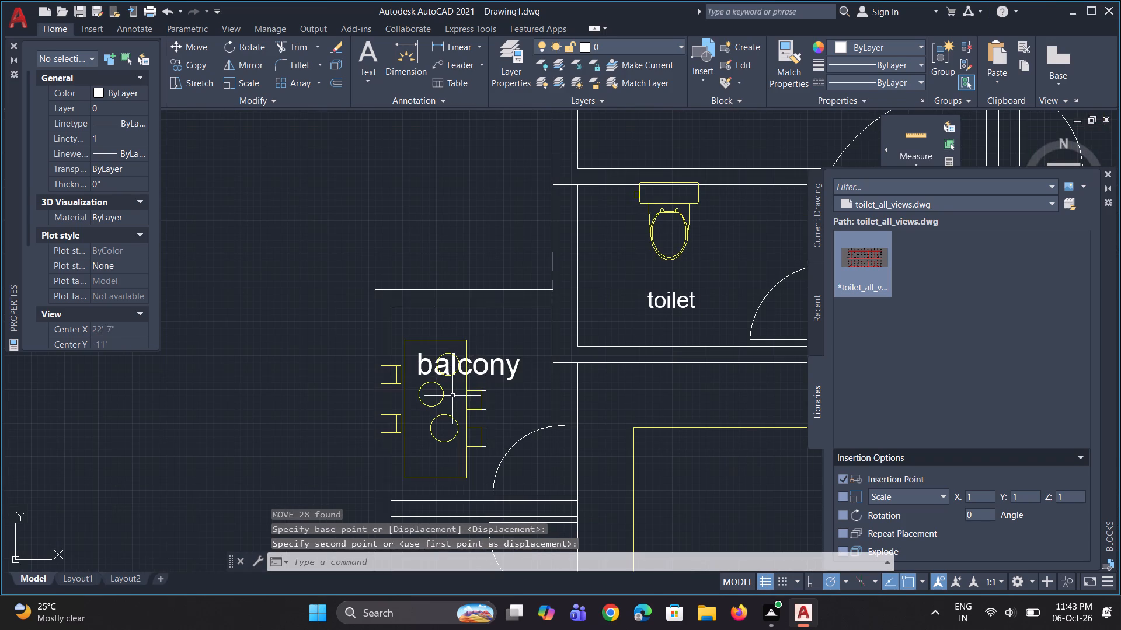
pyautogui.click(469, 402)
pyautogui.click(461, 412)
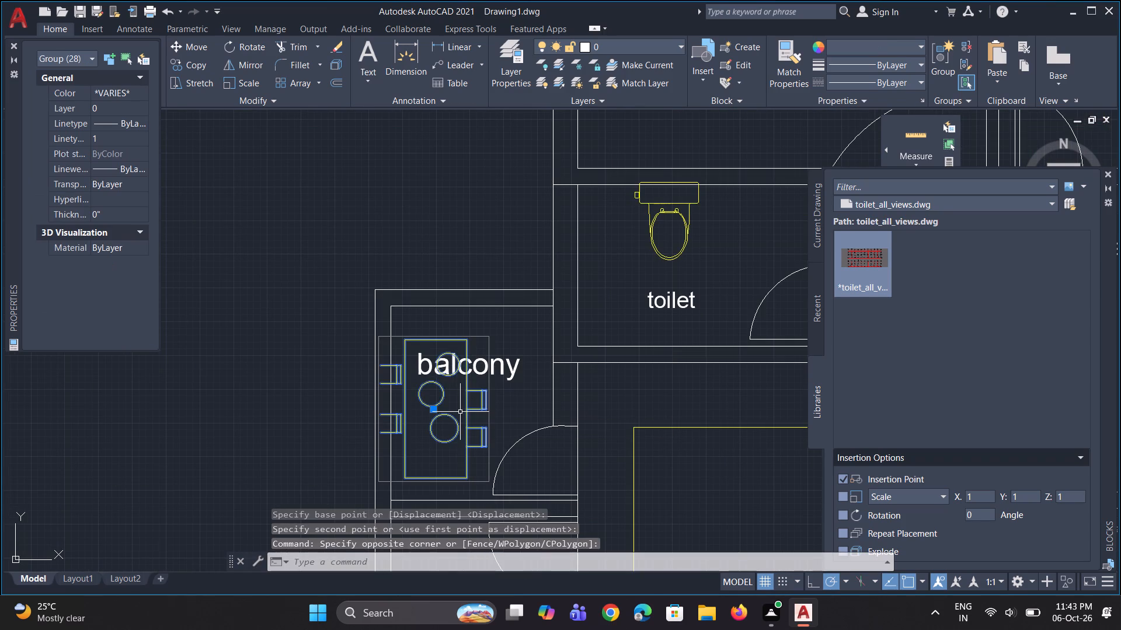
pyautogui.write('sc')
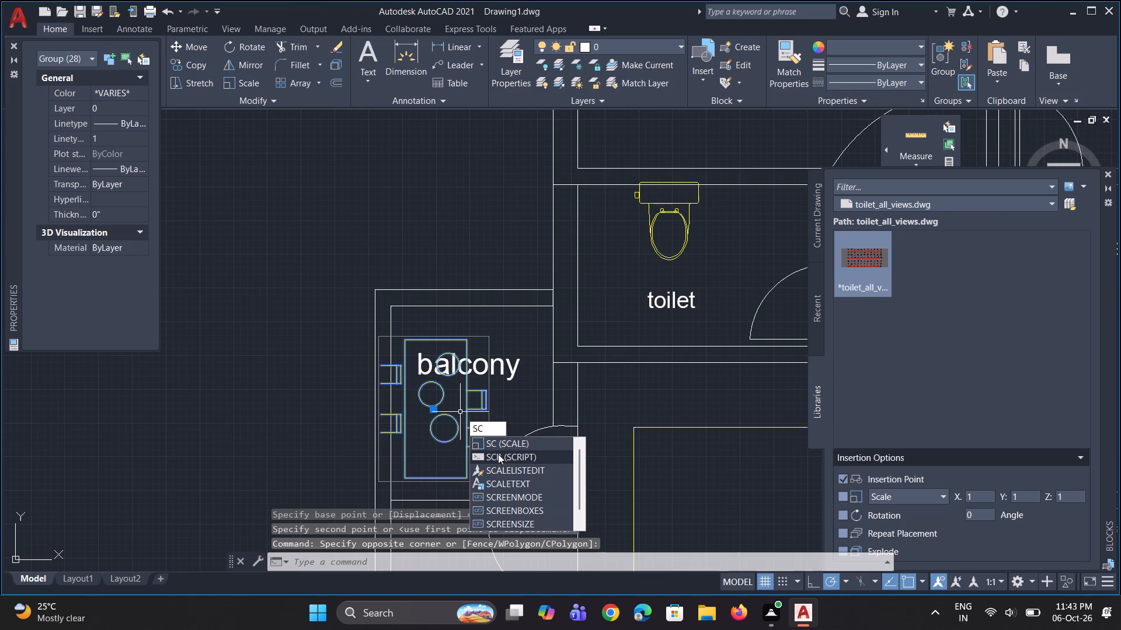
pyautogui.click(514, 446)
pyautogui.click(403, 475)
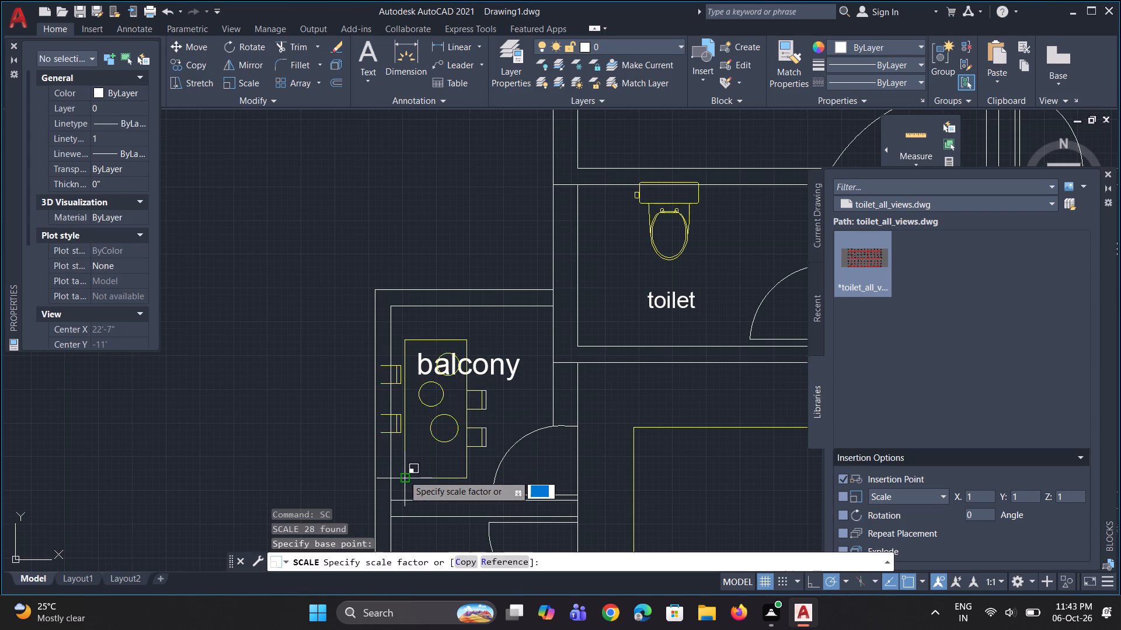
pyautogui.click(433, 444)
# Move the west balcony's table set about 4 inches southeast, so its chairs clear the west wall.
pyautogui.click(451, 446)
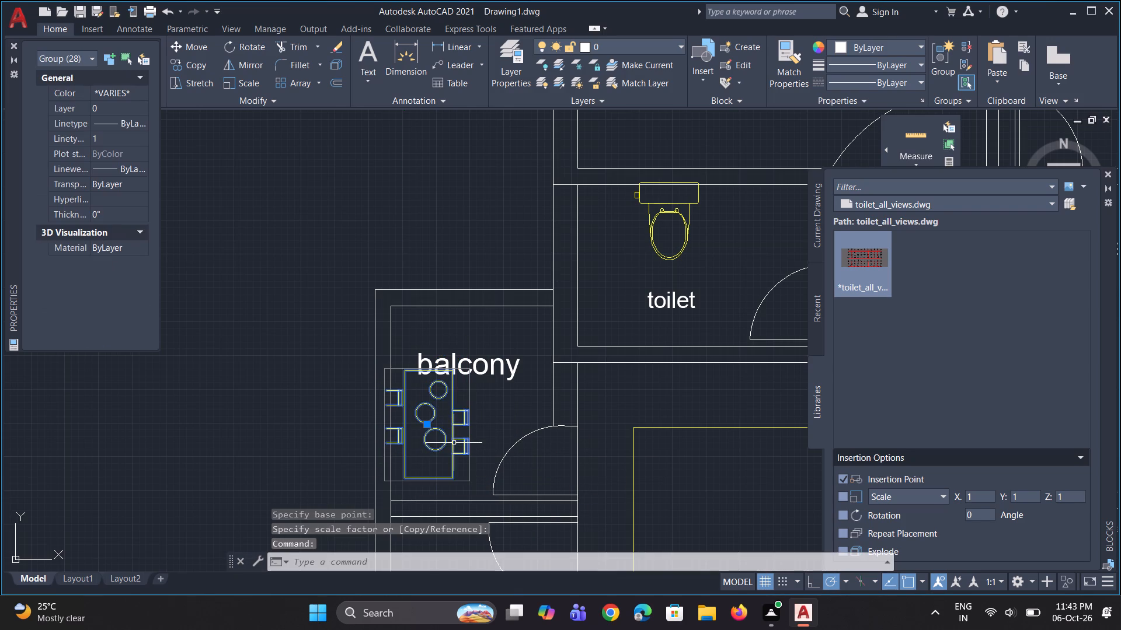
pyautogui.press('m')
pyautogui.press('space')
pyautogui.scroll(-2, 437, 379)
pyautogui.scroll(3, 417, 432)
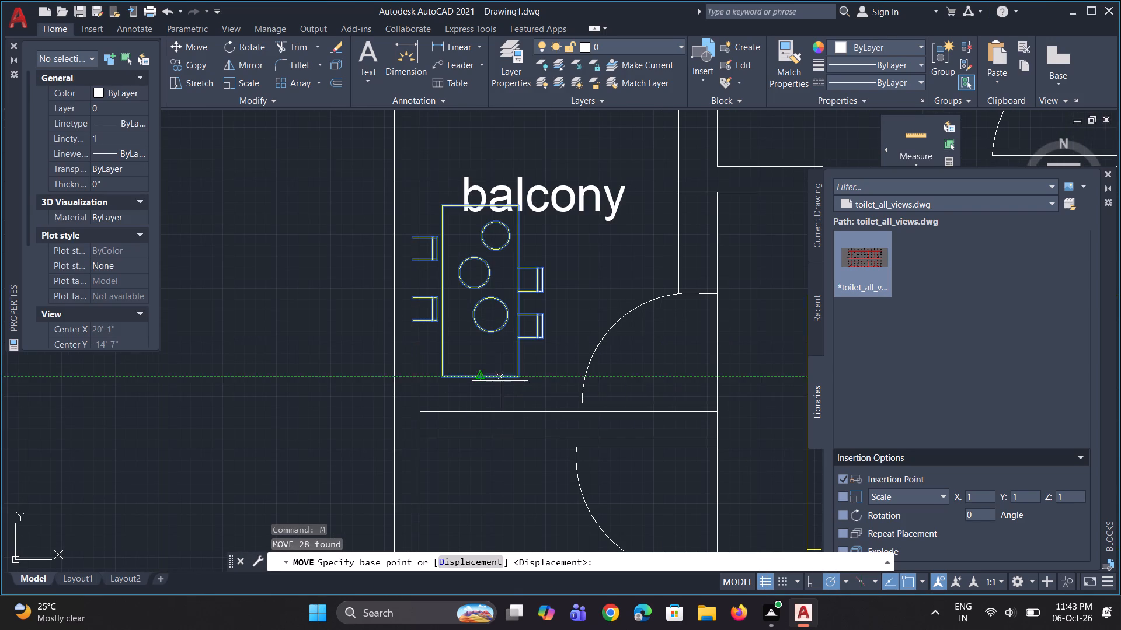
pyautogui.click(521, 381)
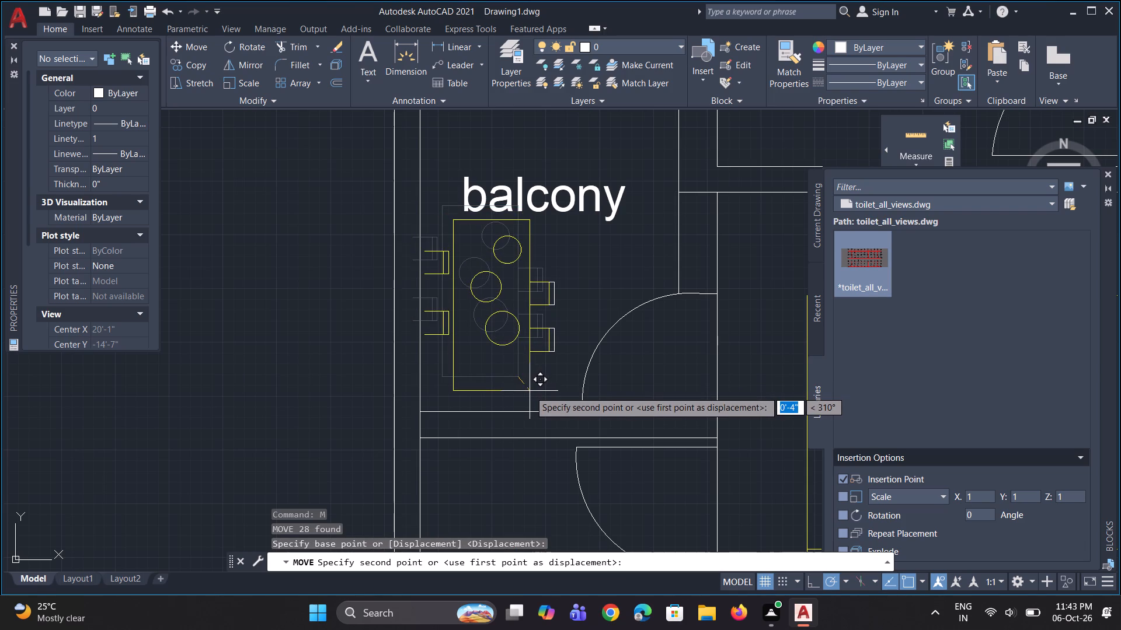
pyautogui.click(530, 392)
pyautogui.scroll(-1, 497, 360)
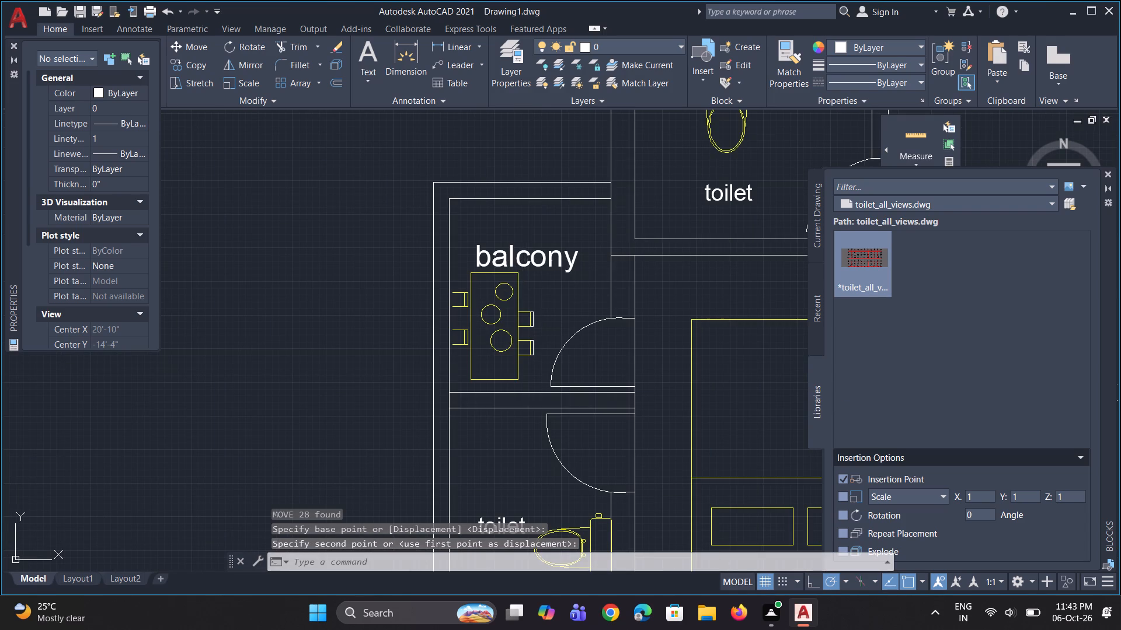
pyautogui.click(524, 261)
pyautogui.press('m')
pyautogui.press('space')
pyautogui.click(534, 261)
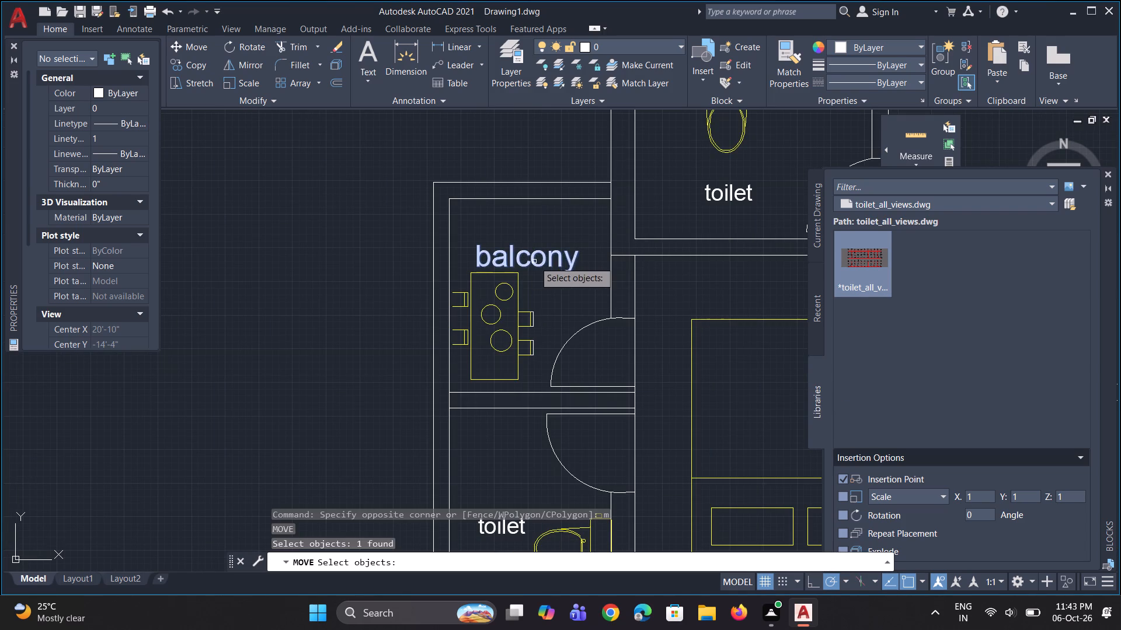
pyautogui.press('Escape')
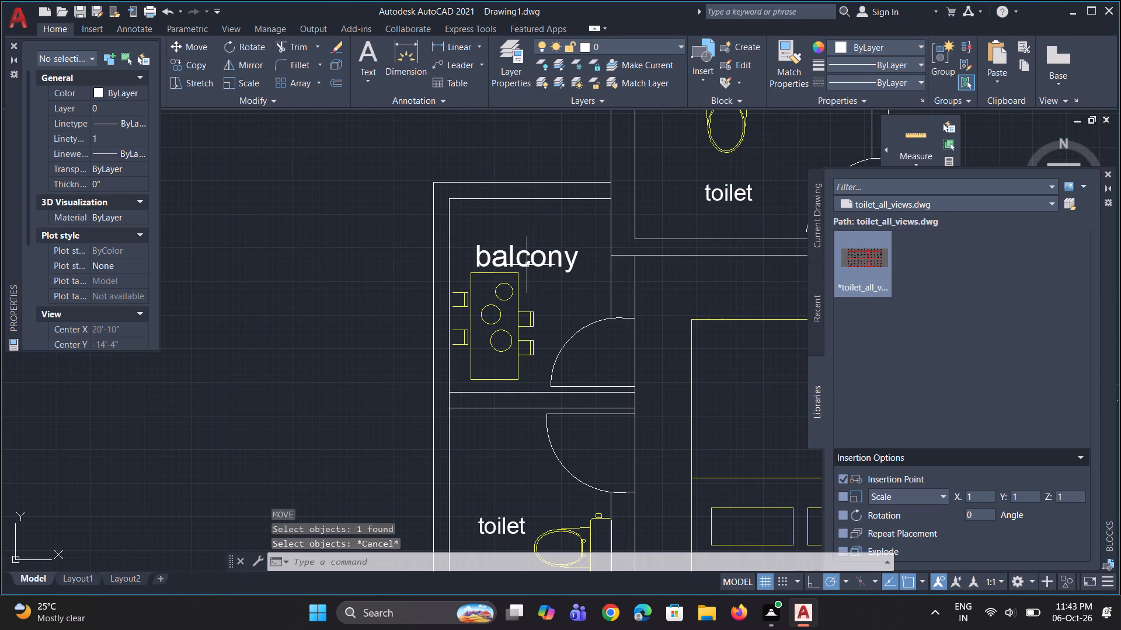
# Move the west balcony's "balcony" label straight north, clear of the table.
pyautogui.click(527, 265)
pyautogui.write('m')
pyautogui.press('space')
pyautogui.click(541, 259)
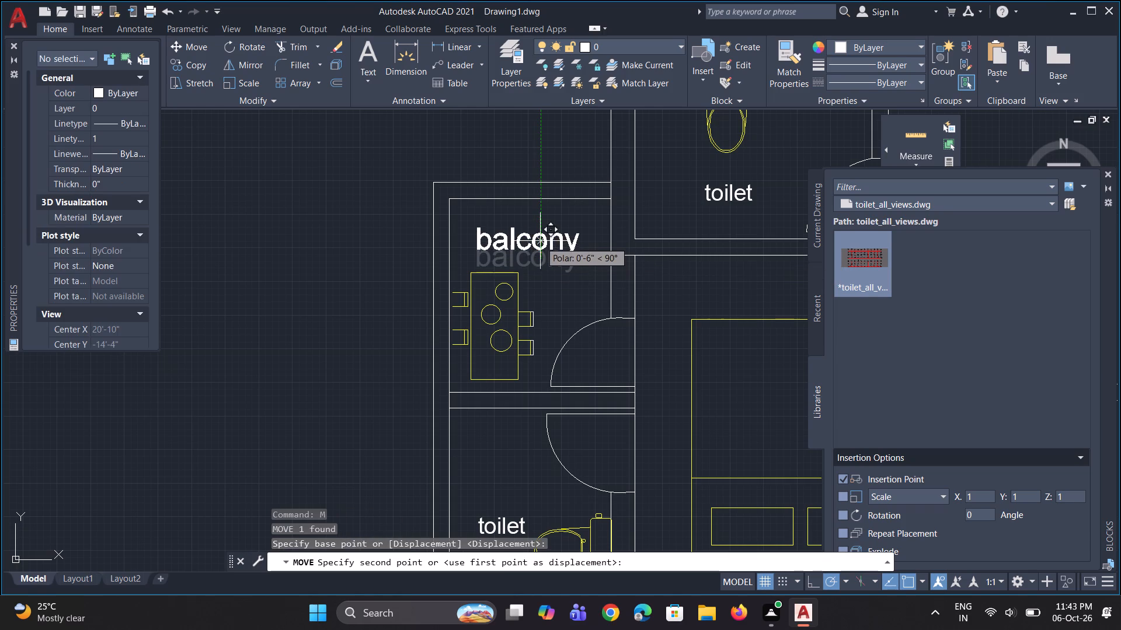
pyautogui.click(540, 235)
pyautogui.scroll(-3, 512, 294)
pyautogui.press('Escape')
pyautogui.press('Escape')
# Close the Blocks and Properties palettes.
pyautogui.scroll(-3, 462, 329)
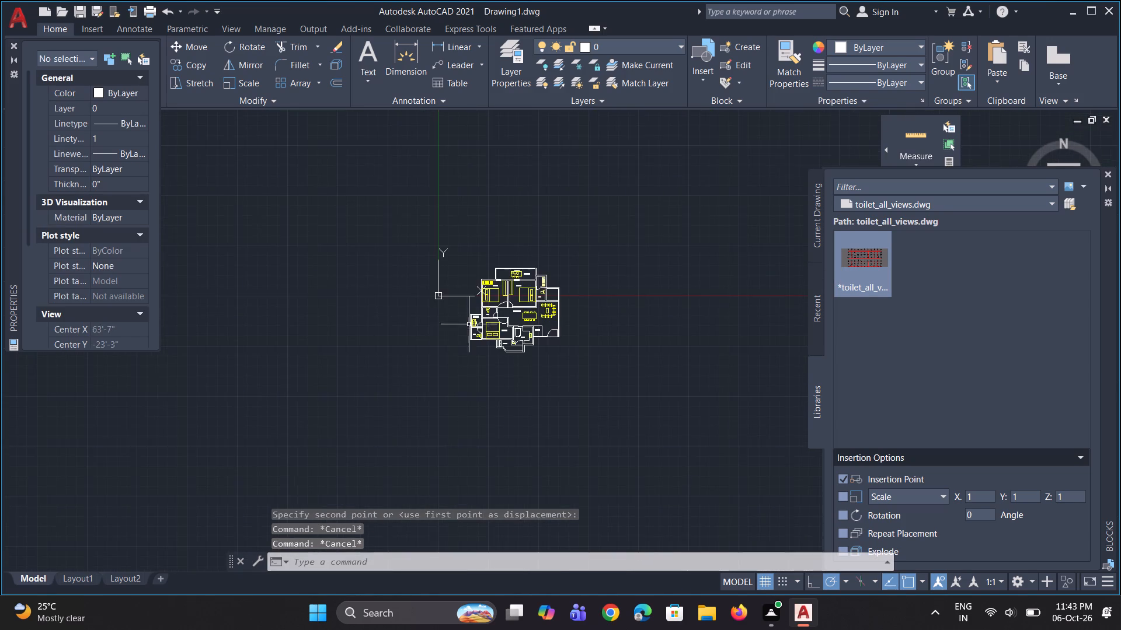
pyautogui.scroll(2, 478, 318)
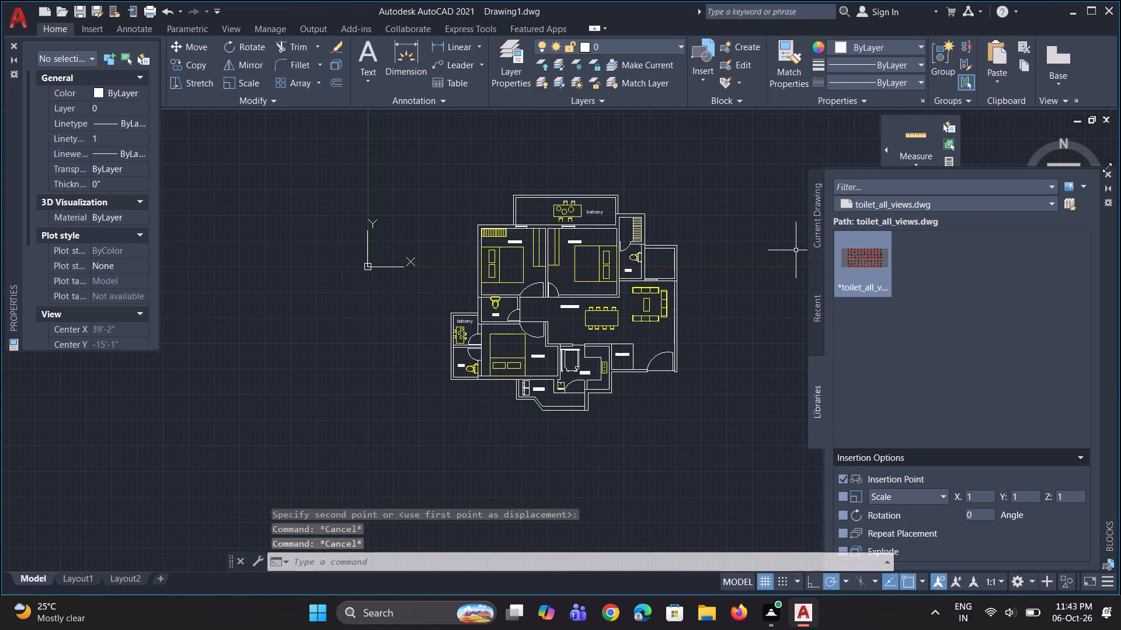
pyautogui.click(1115, 167)
pyautogui.click(1106, 170)
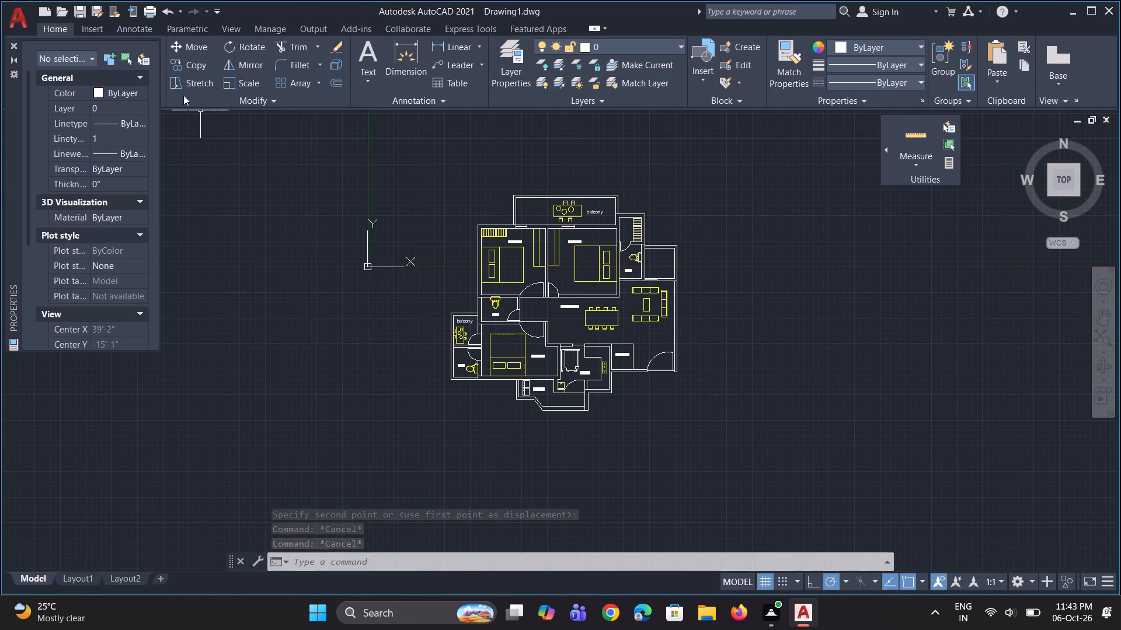
pyautogui.click(11, 47)
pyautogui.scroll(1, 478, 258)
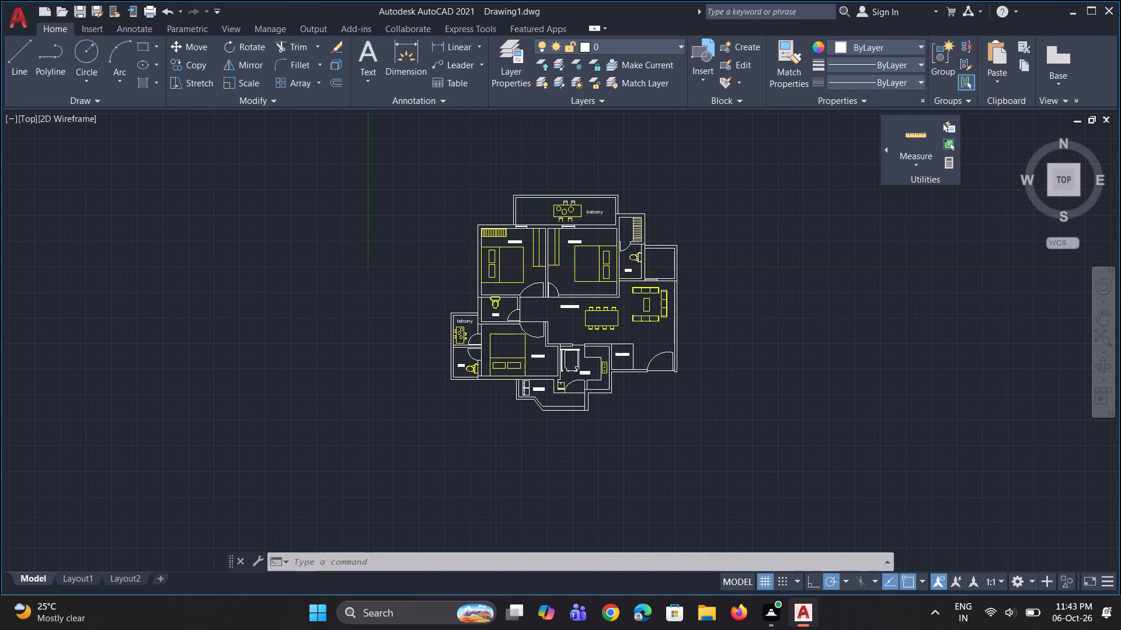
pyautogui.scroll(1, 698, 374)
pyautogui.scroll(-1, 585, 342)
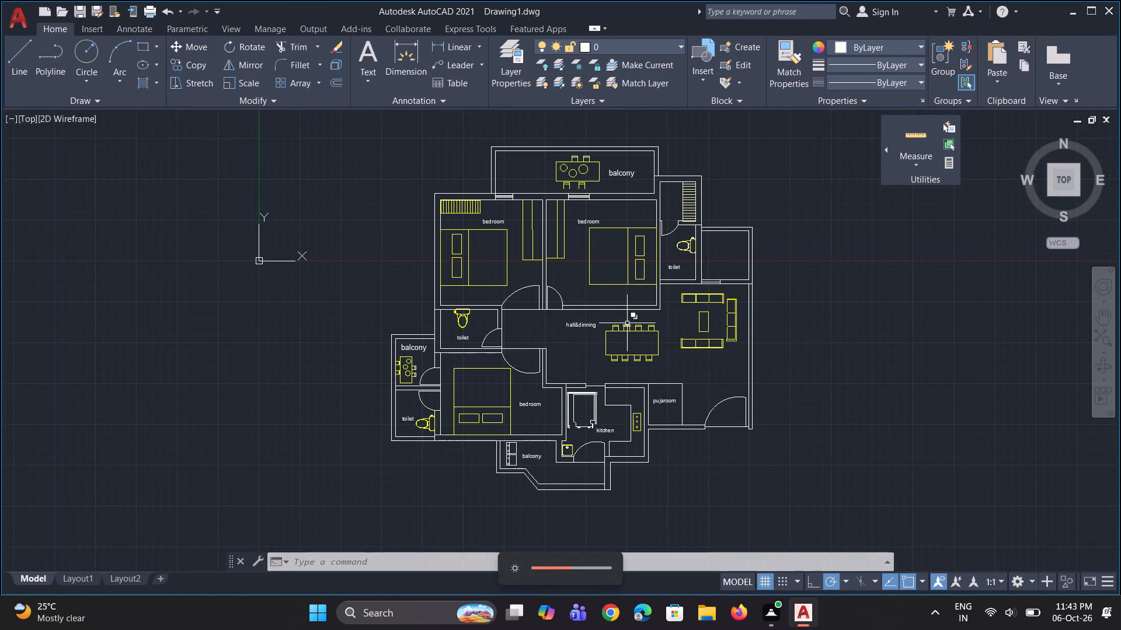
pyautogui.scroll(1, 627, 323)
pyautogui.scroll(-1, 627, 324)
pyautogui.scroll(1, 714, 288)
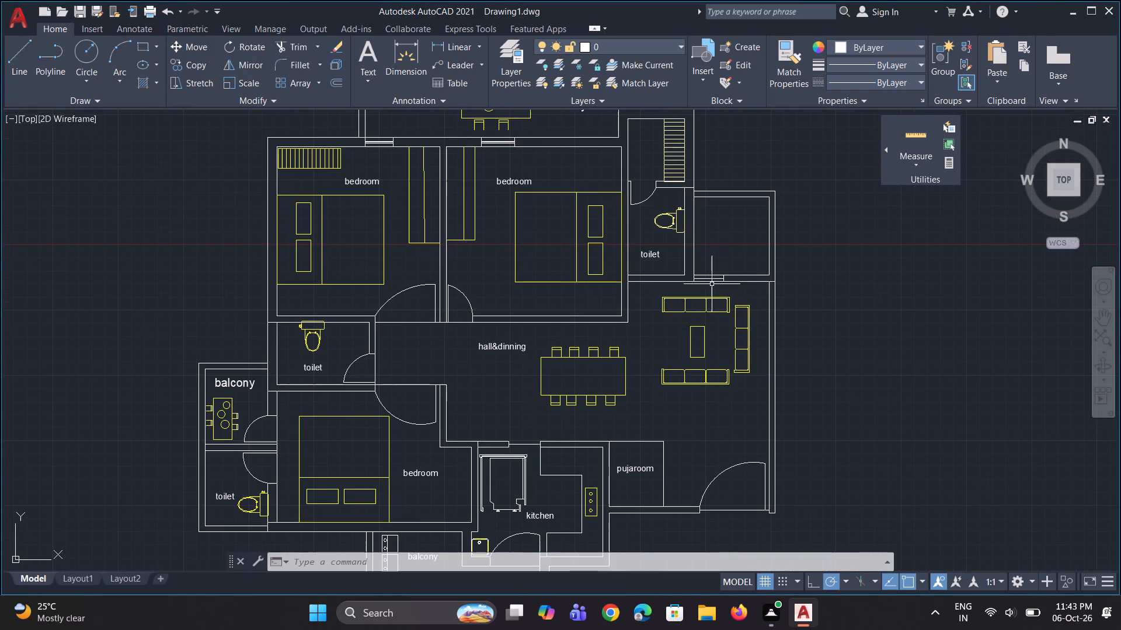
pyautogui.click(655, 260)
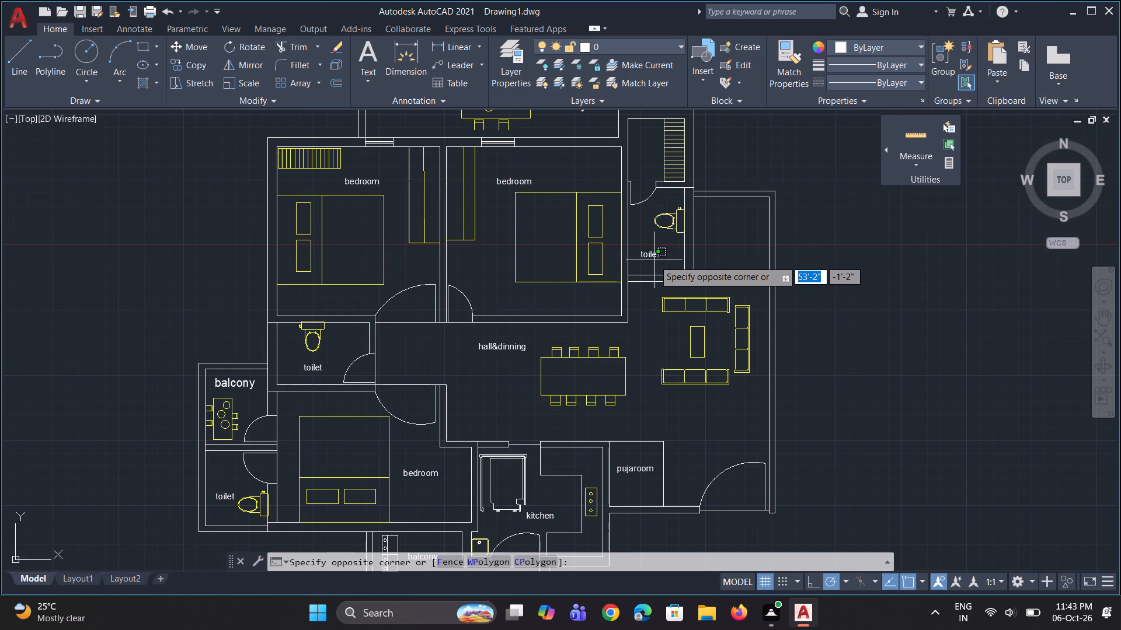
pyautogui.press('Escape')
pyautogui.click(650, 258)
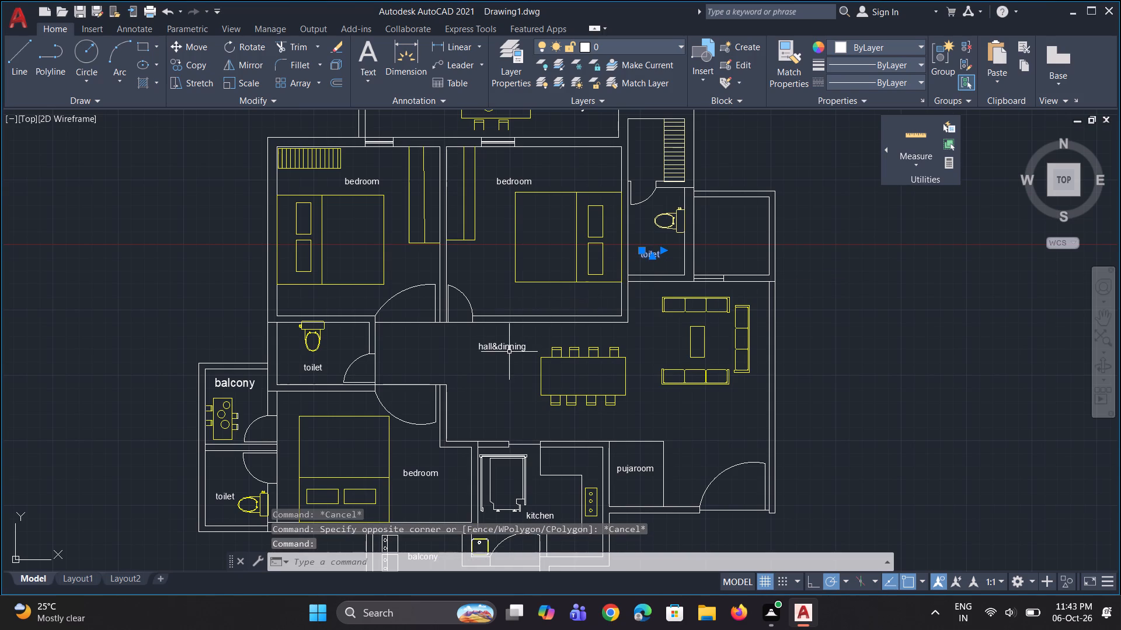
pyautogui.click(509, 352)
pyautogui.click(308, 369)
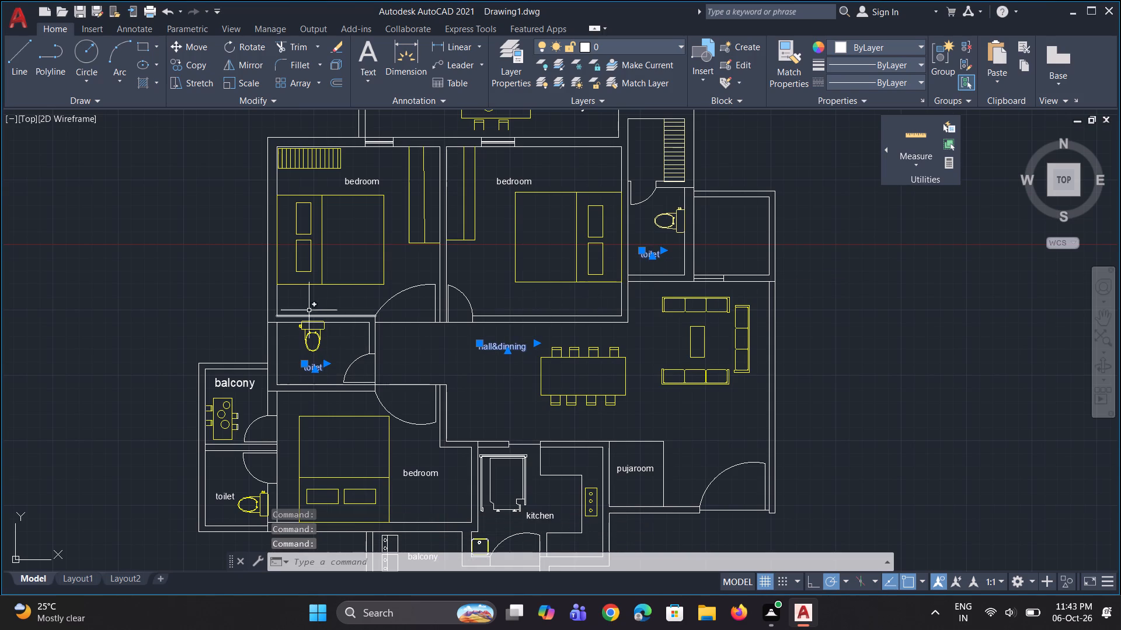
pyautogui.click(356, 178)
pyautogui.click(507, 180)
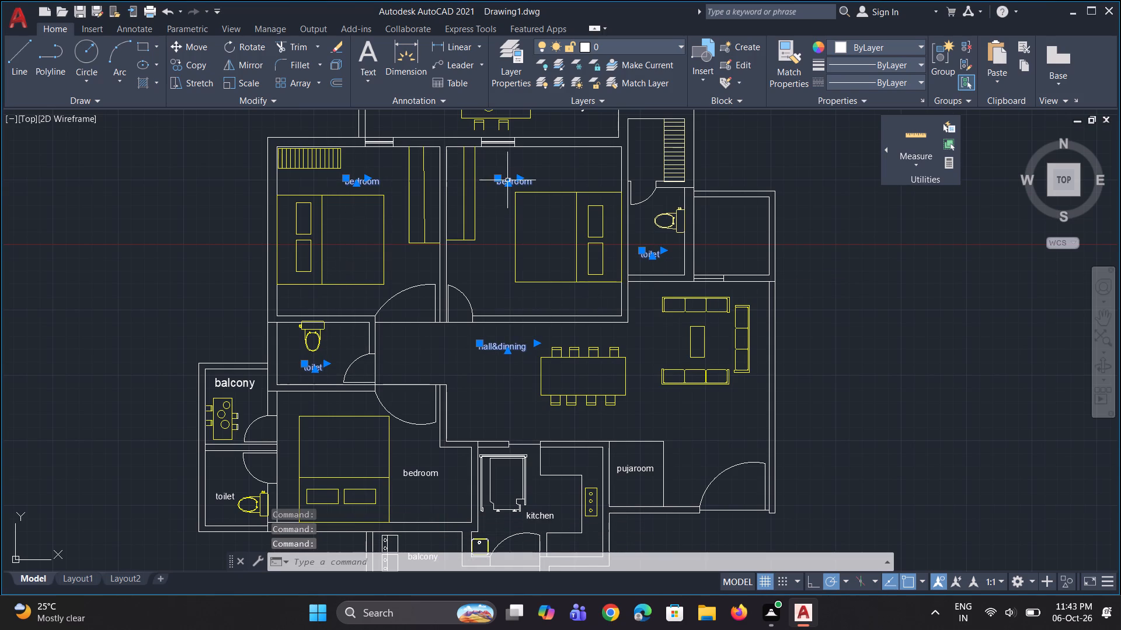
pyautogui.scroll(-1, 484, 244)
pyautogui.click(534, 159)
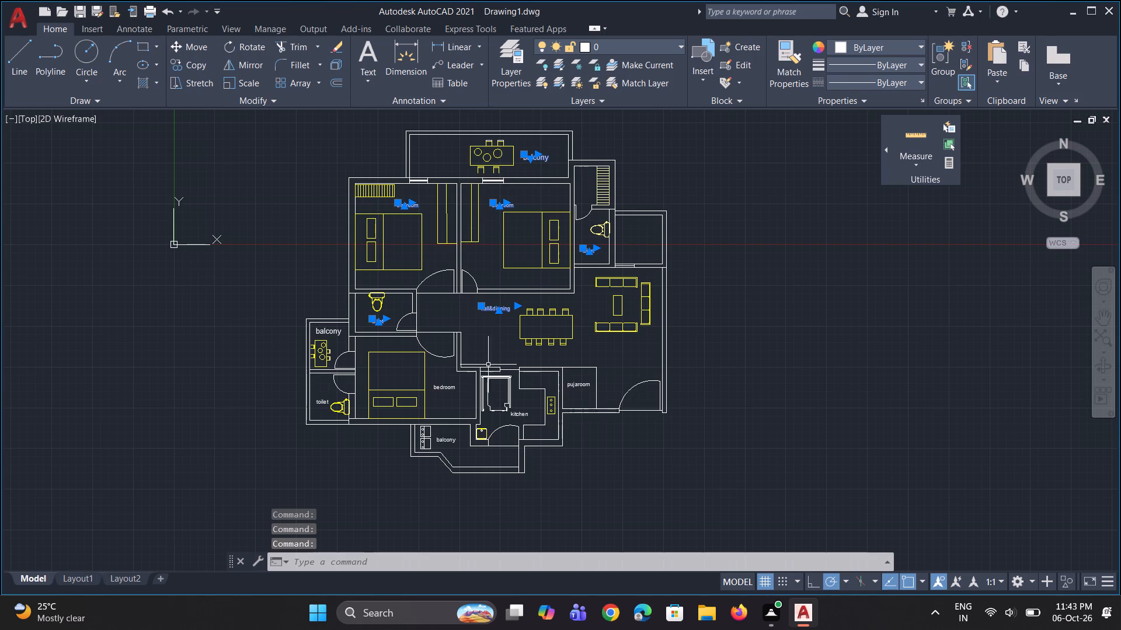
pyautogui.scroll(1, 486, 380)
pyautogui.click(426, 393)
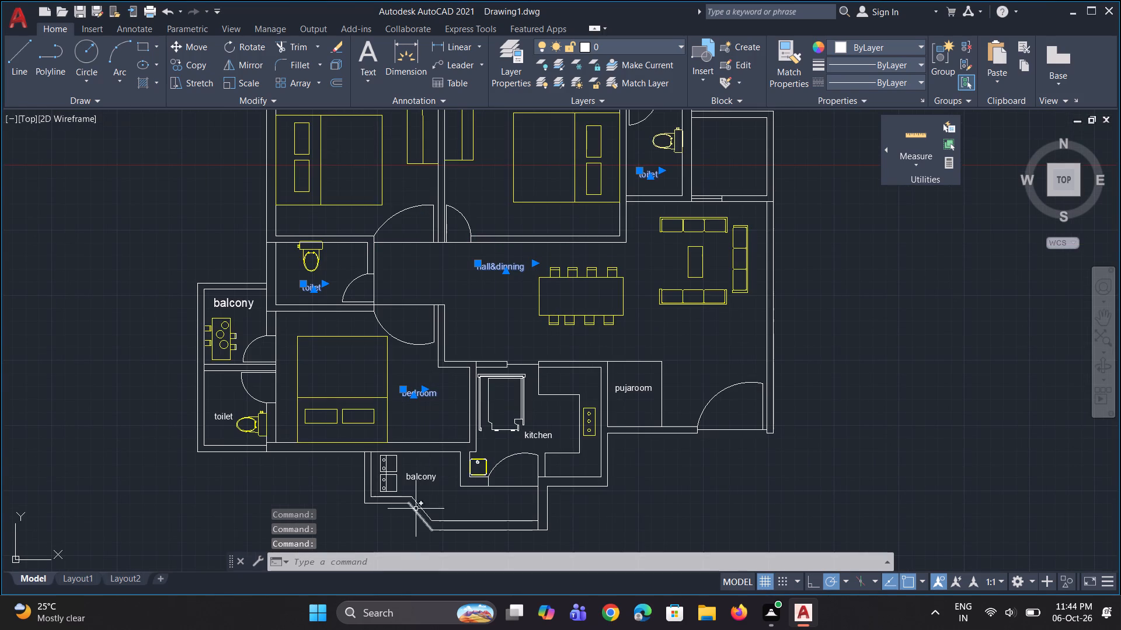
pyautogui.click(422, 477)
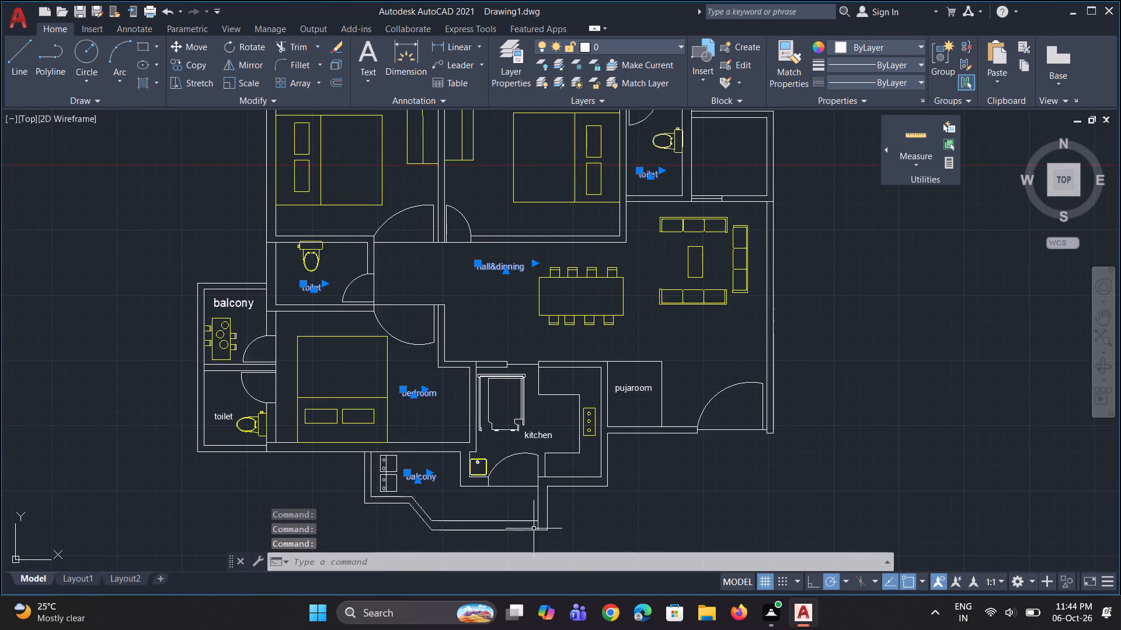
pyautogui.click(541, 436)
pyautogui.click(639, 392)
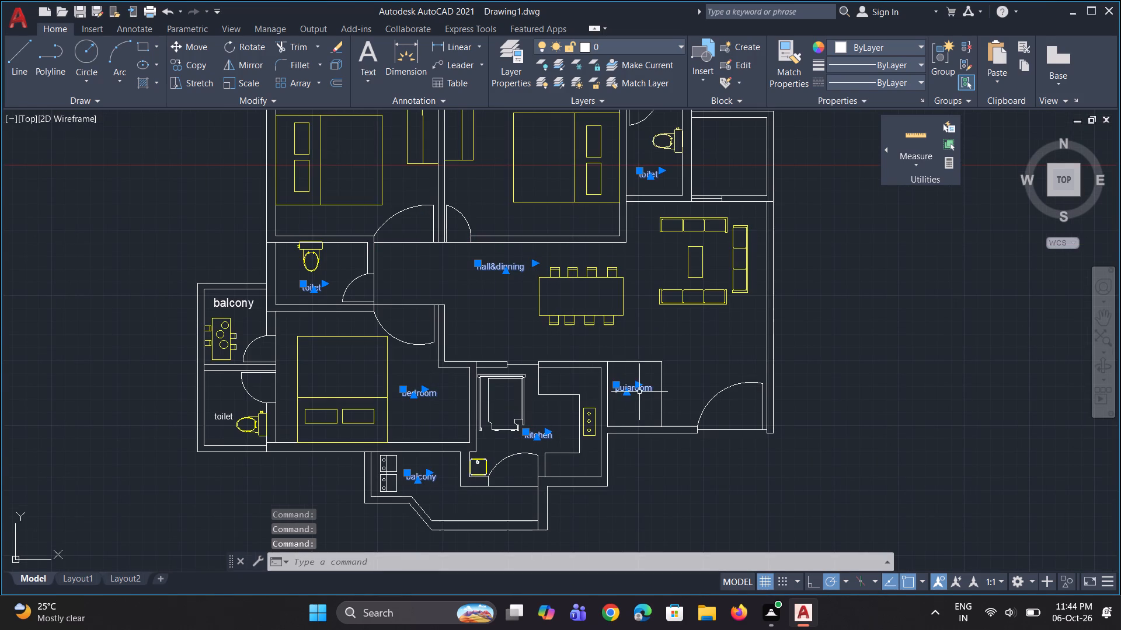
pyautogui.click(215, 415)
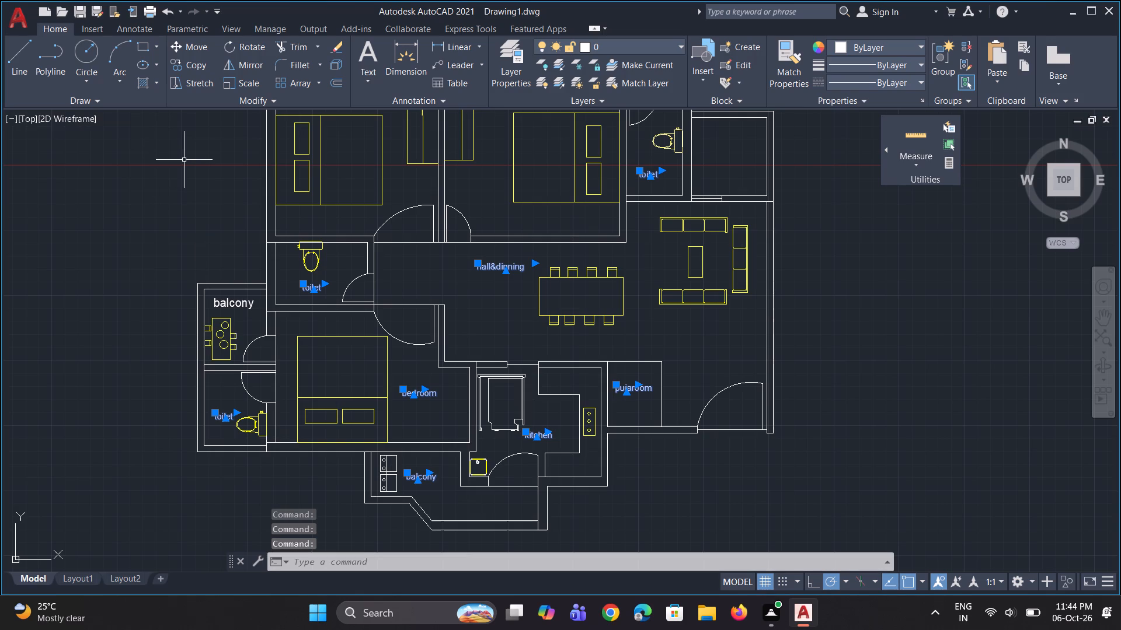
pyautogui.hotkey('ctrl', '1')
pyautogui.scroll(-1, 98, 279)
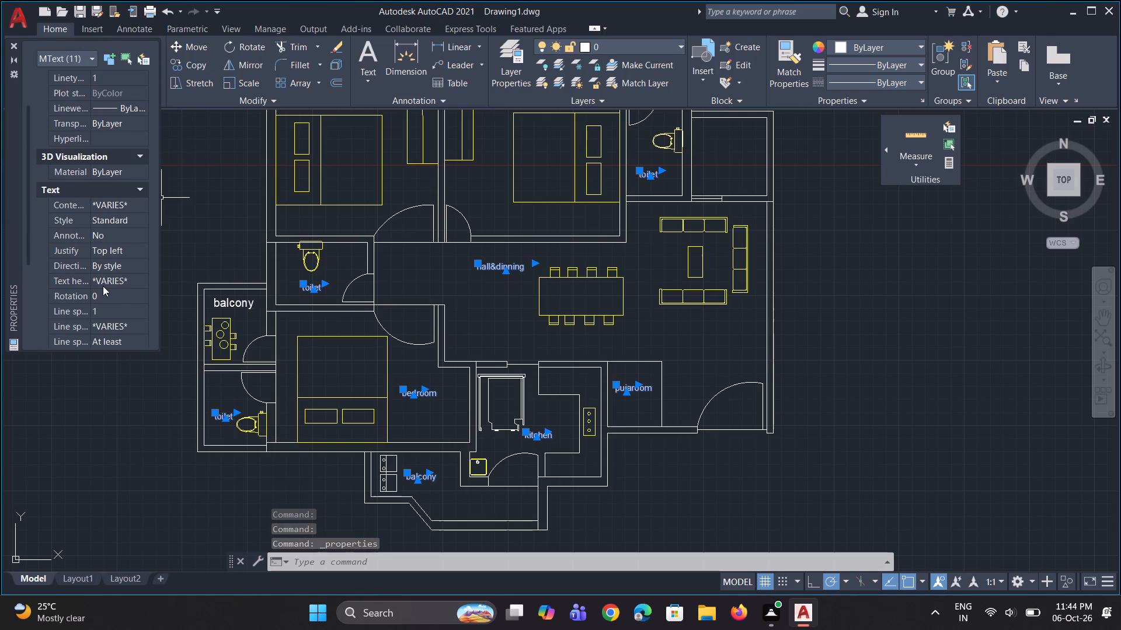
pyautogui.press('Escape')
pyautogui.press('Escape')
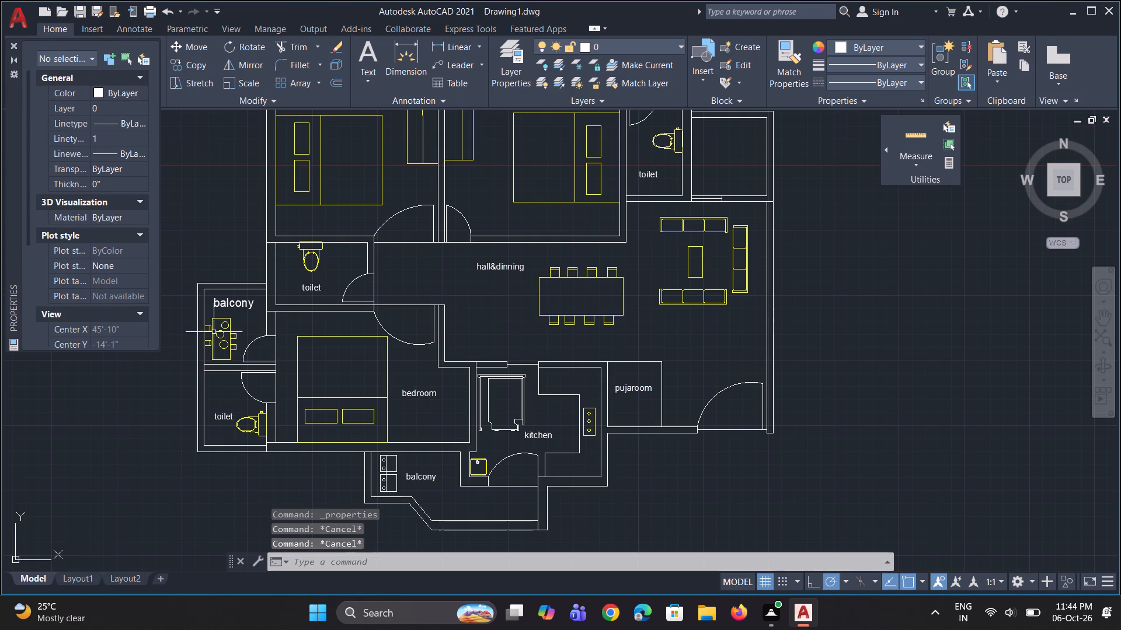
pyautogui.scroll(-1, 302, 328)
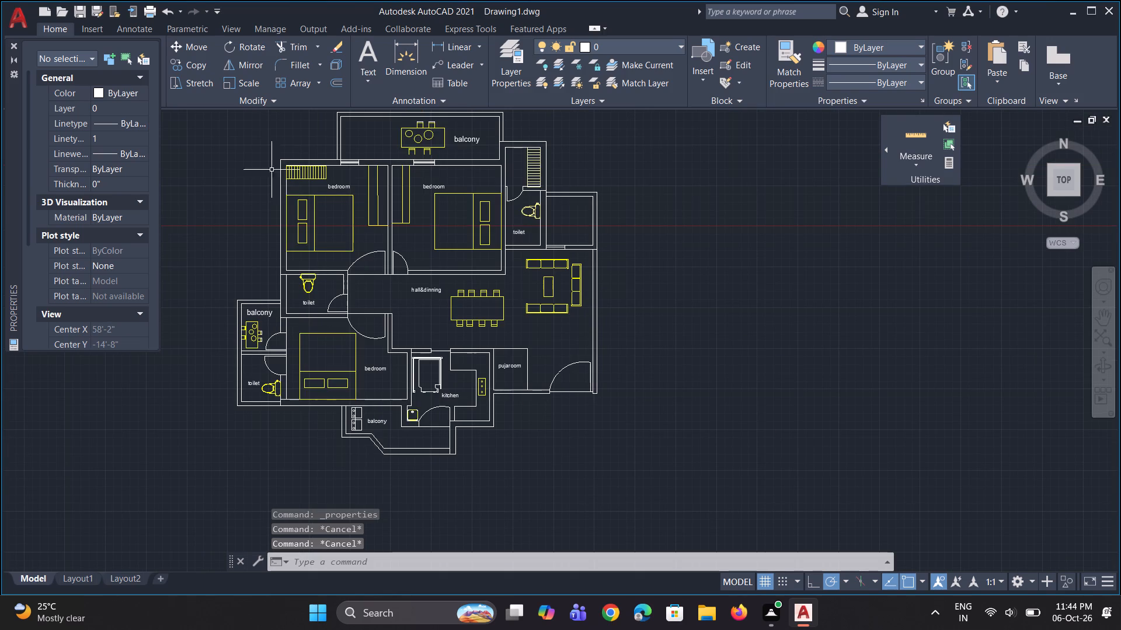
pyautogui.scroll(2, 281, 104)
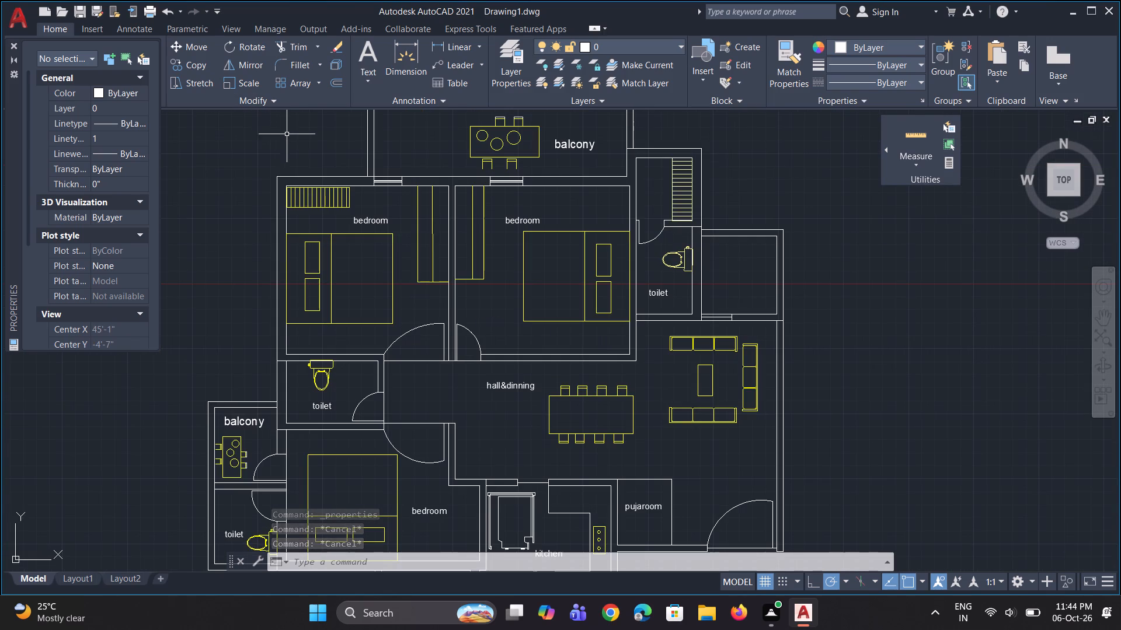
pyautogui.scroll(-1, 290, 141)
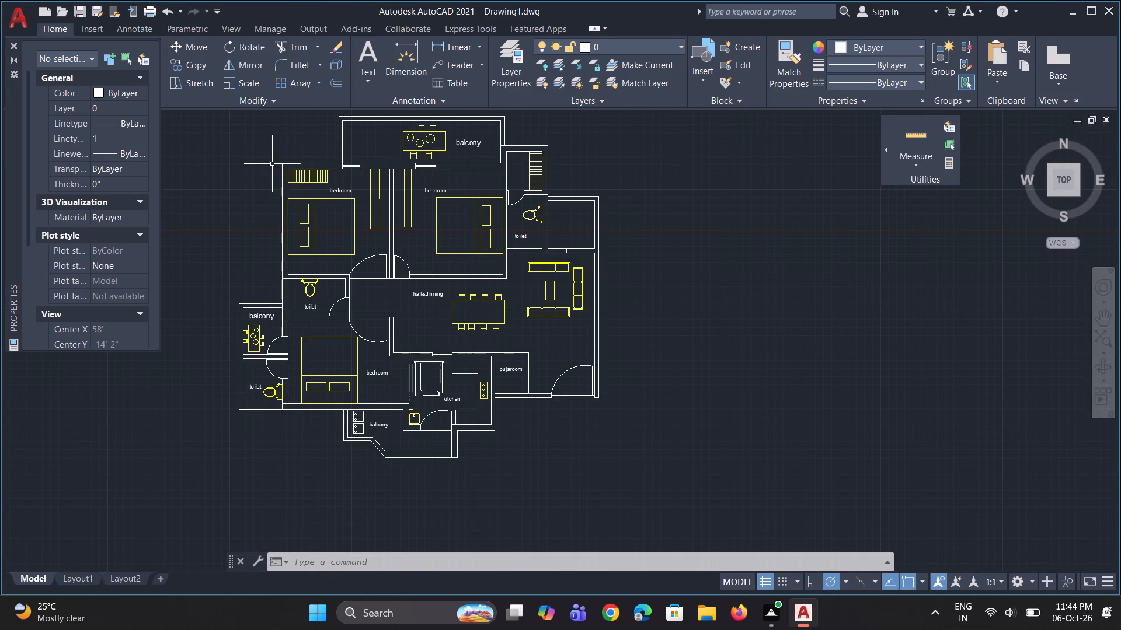
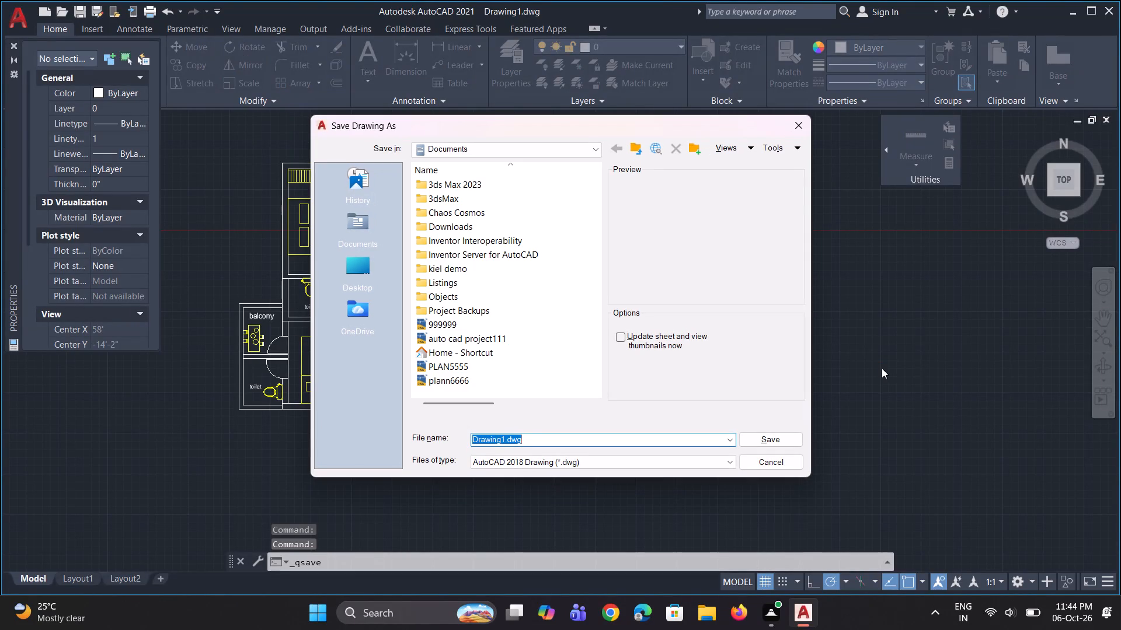
# Save the drawing as plan7777 in the Documents folder.
pyautogui.write('plan')
pyautogui.write('7777')
pyautogui.press('Return')
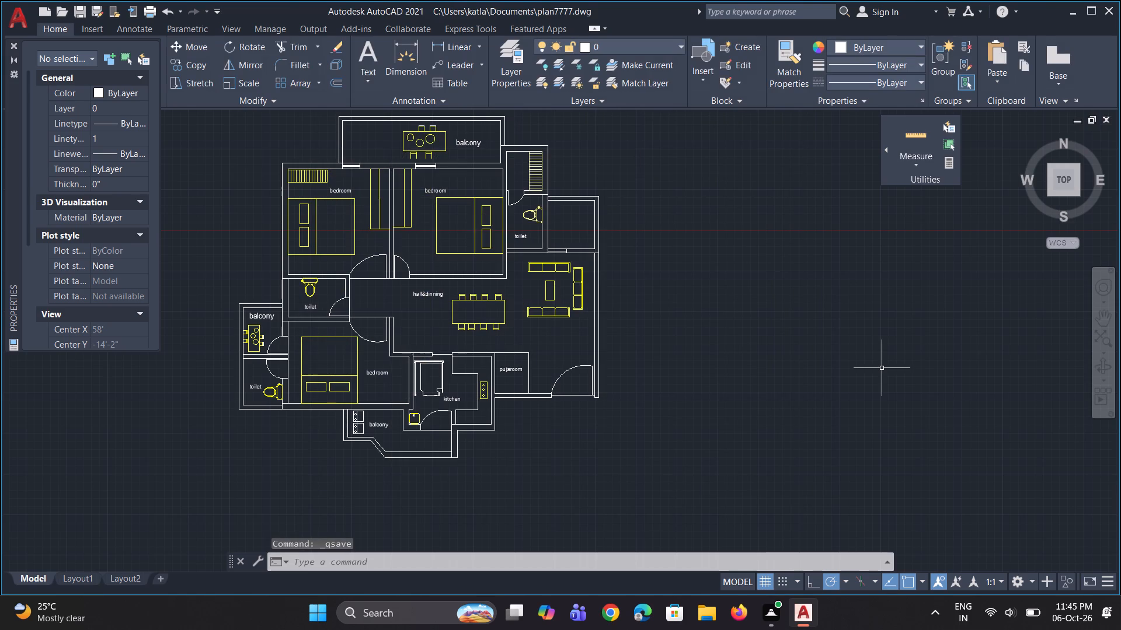
# Set up a plot with DWG To PDF.pc3, centred on the paper, using a window around the whole floor plan.
pyautogui.hotkey('ctrl', 'p')
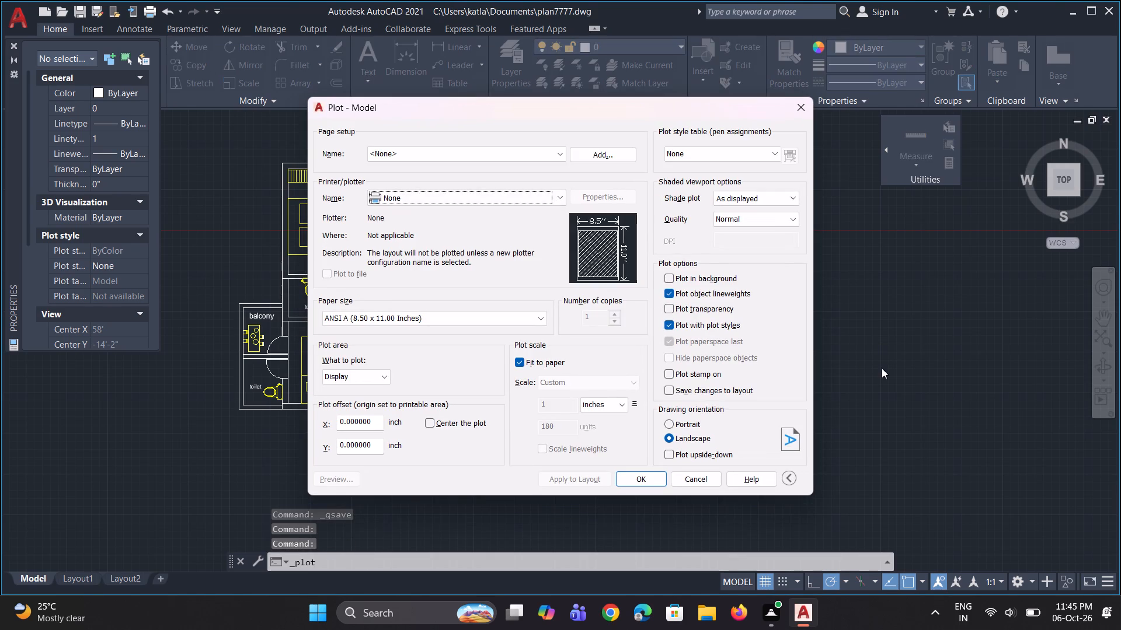
pyautogui.click(538, 198)
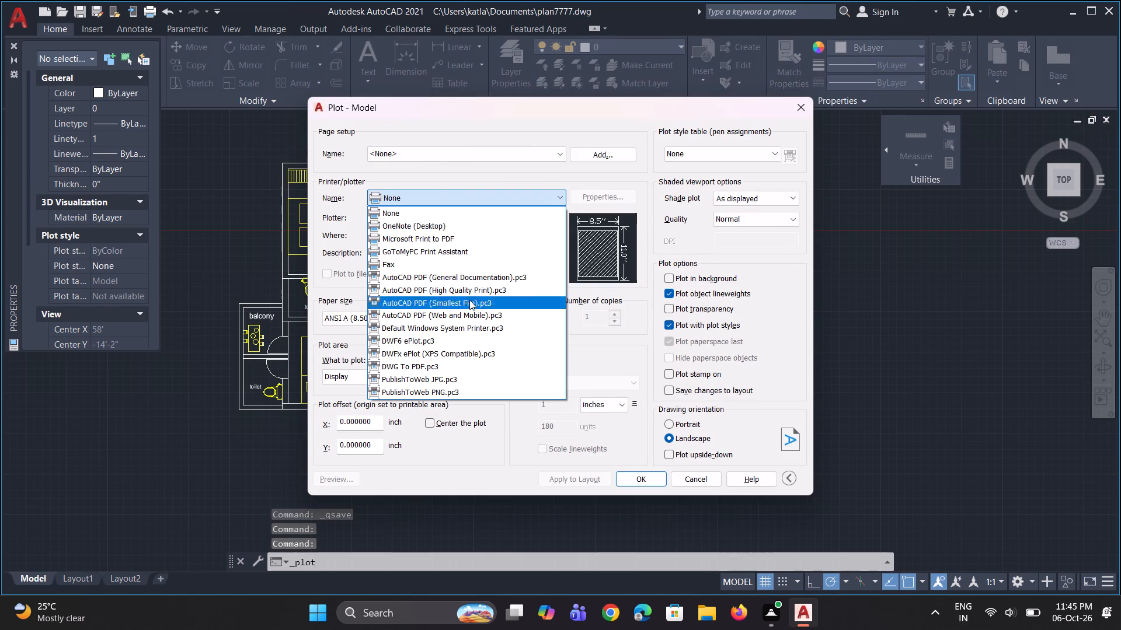
pyautogui.click(460, 371)
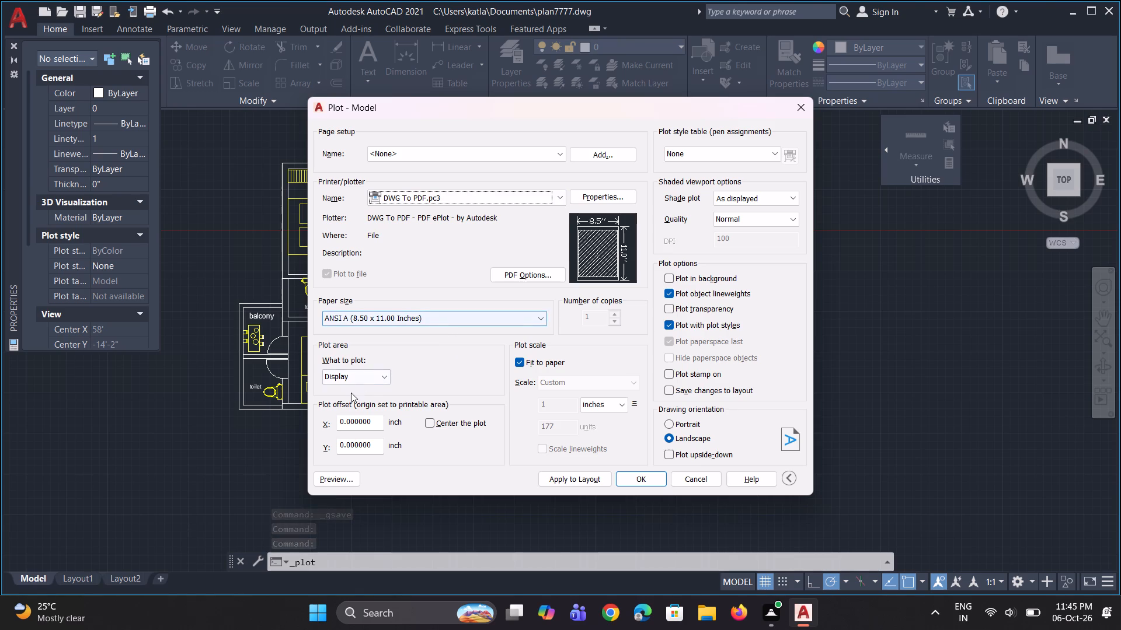
pyautogui.click(431, 423)
pyautogui.click(376, 380)
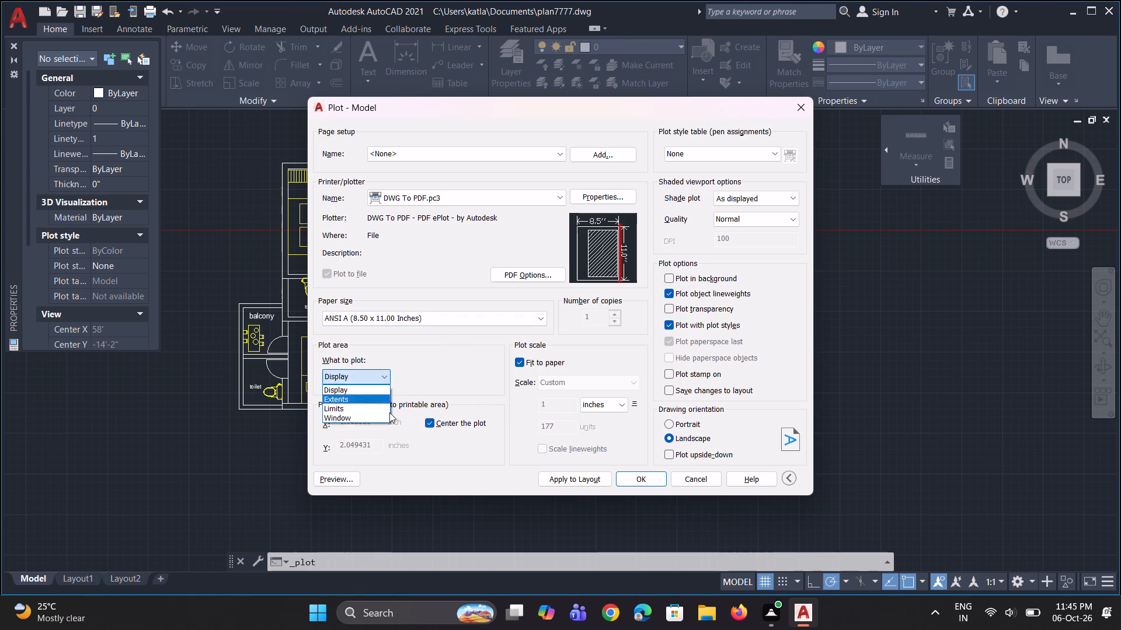
pyautogui.click(389, 417)
pyautogui.scroll(-1, 511, 416)
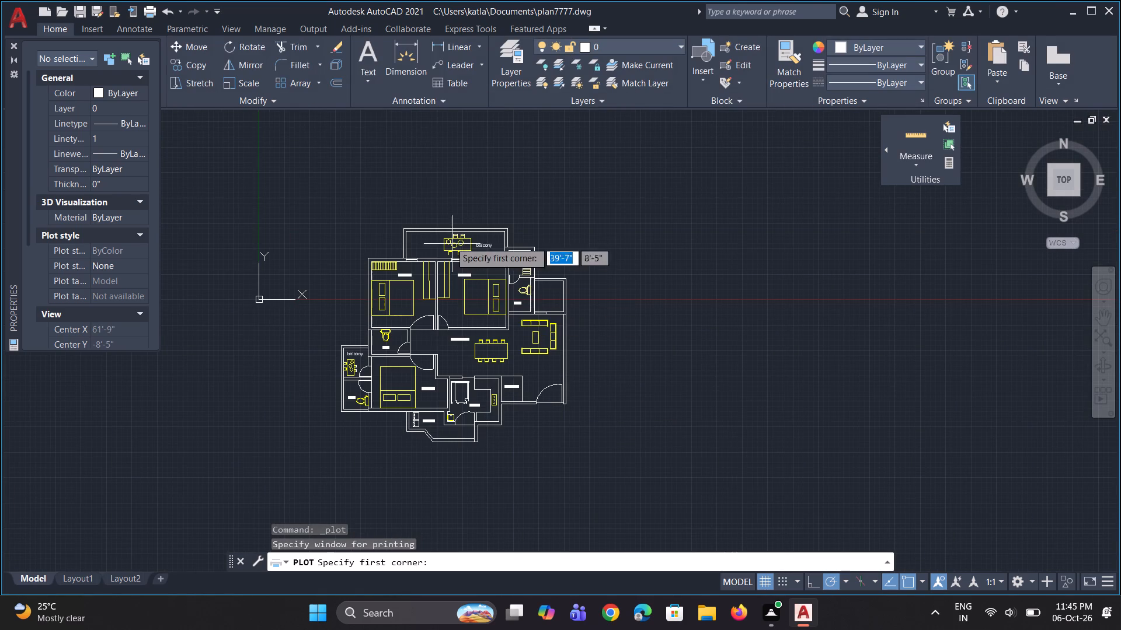
pyautogui.click(311, 204)
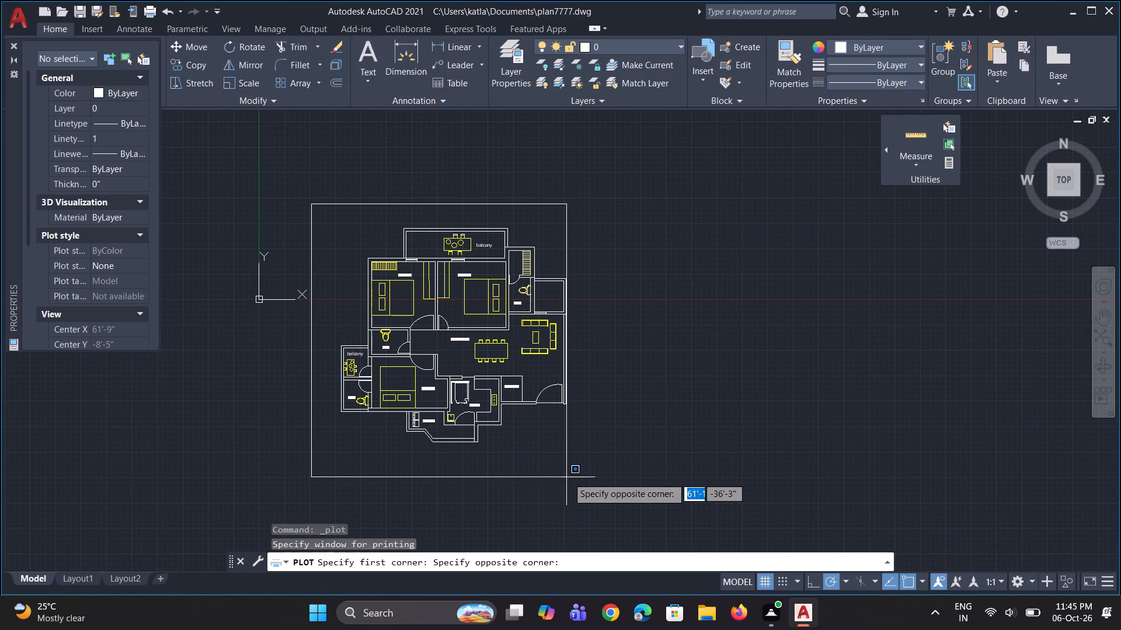
pyautogui.click(582, 480)
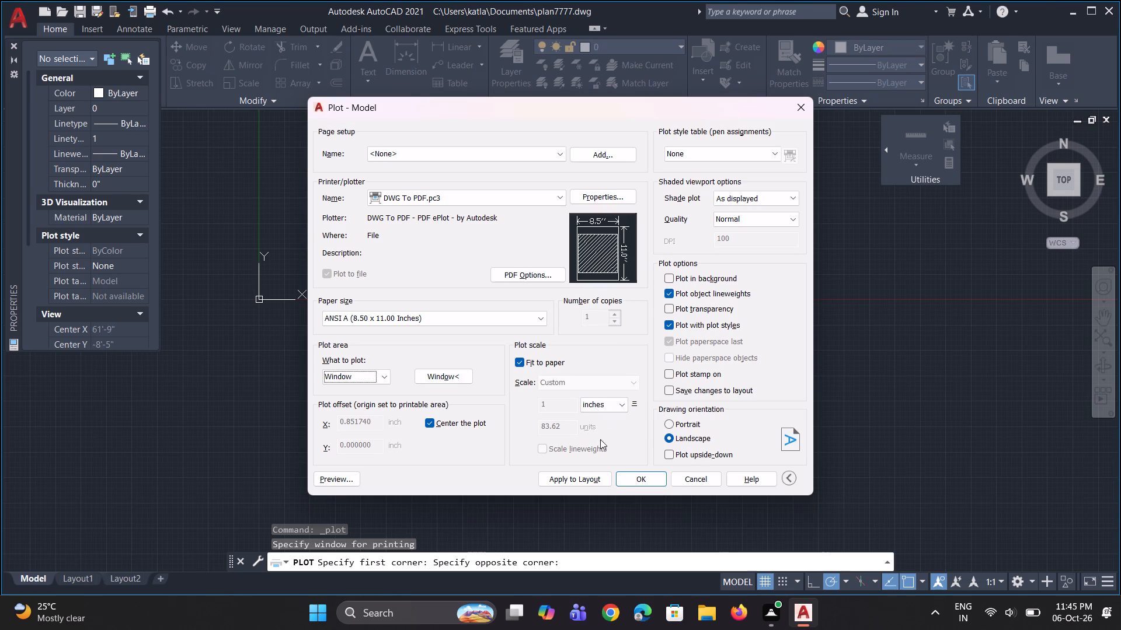
# Plot the floor plan to plan7777-Model.pdf in the Documents folder.
pyautogui.click(629, 483)
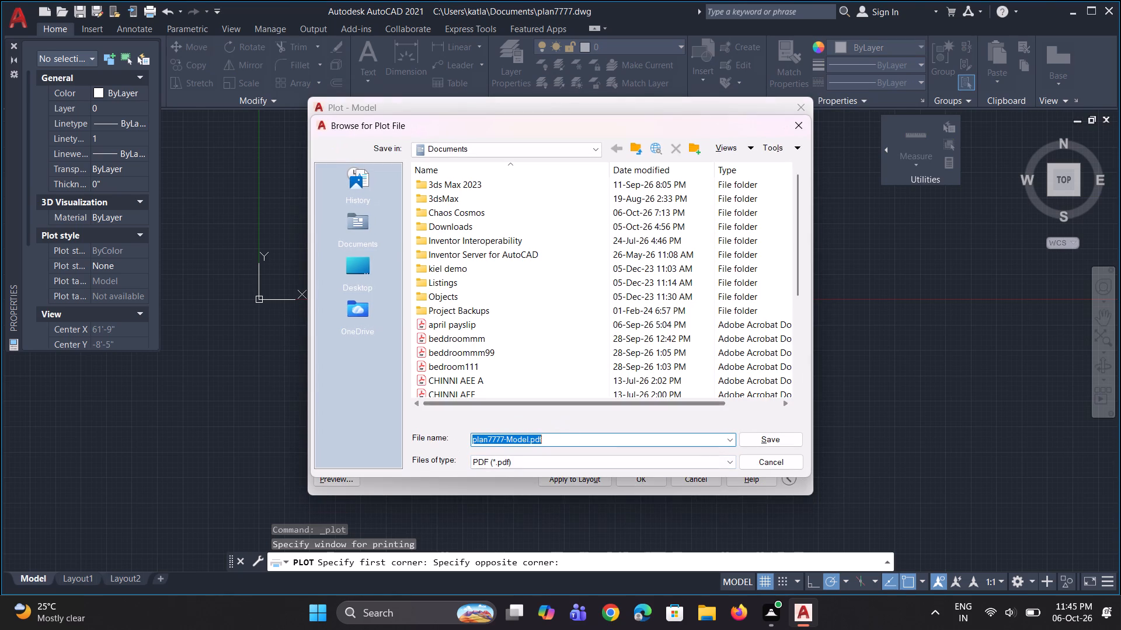
pyautogui.click(779, 443)
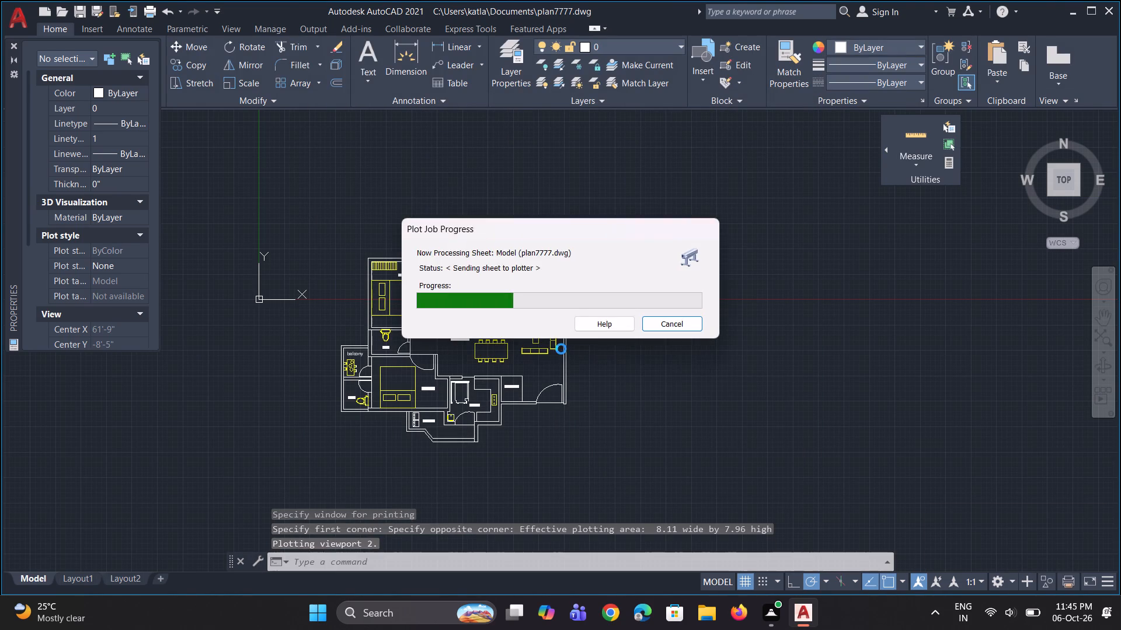
# View the plotted floor plan PDF in Adobe Acrobat and close it.
pyautogui.scroll(-1, 543, 348)
pyautogui.scroll(1, 474, 342)
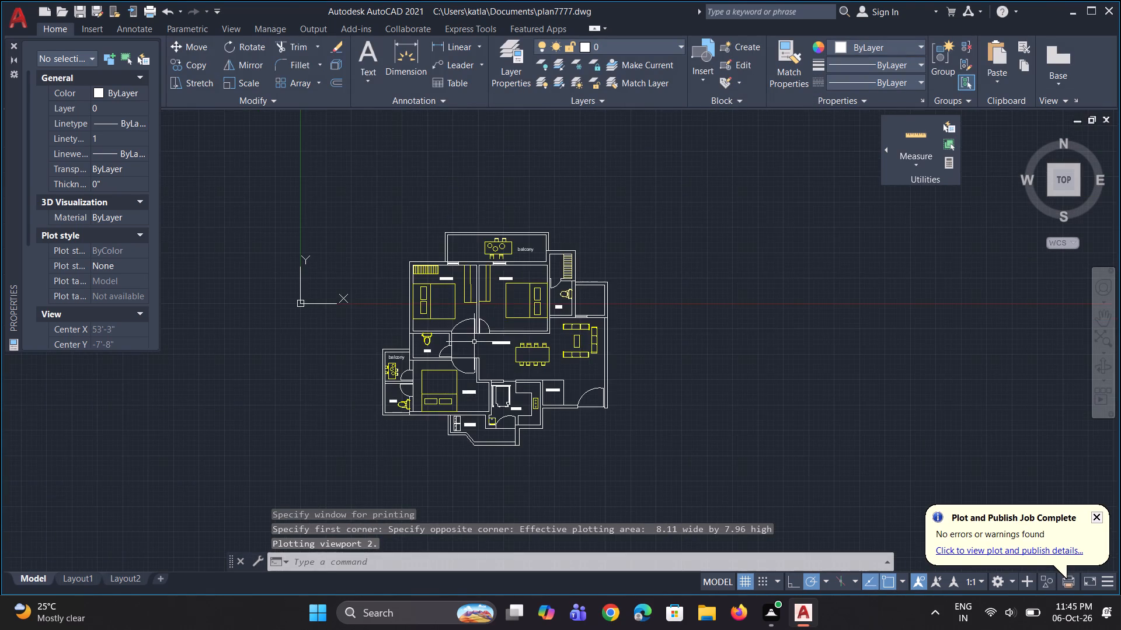
pyautogui.scroll(1, 474, 341)
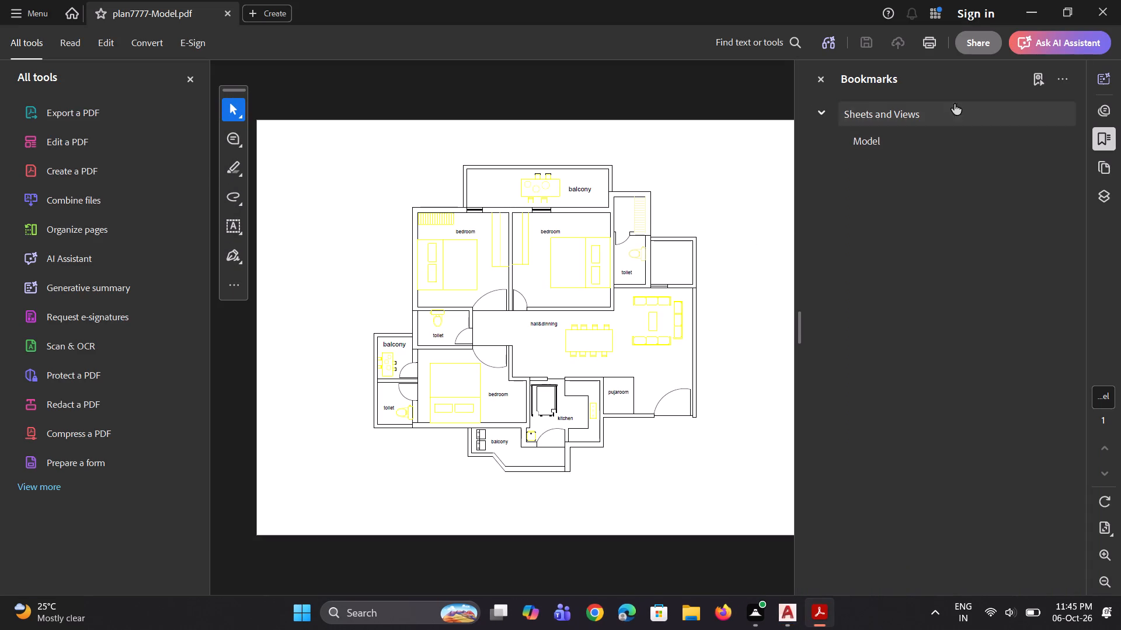
pyautogui.click(1101, 19)
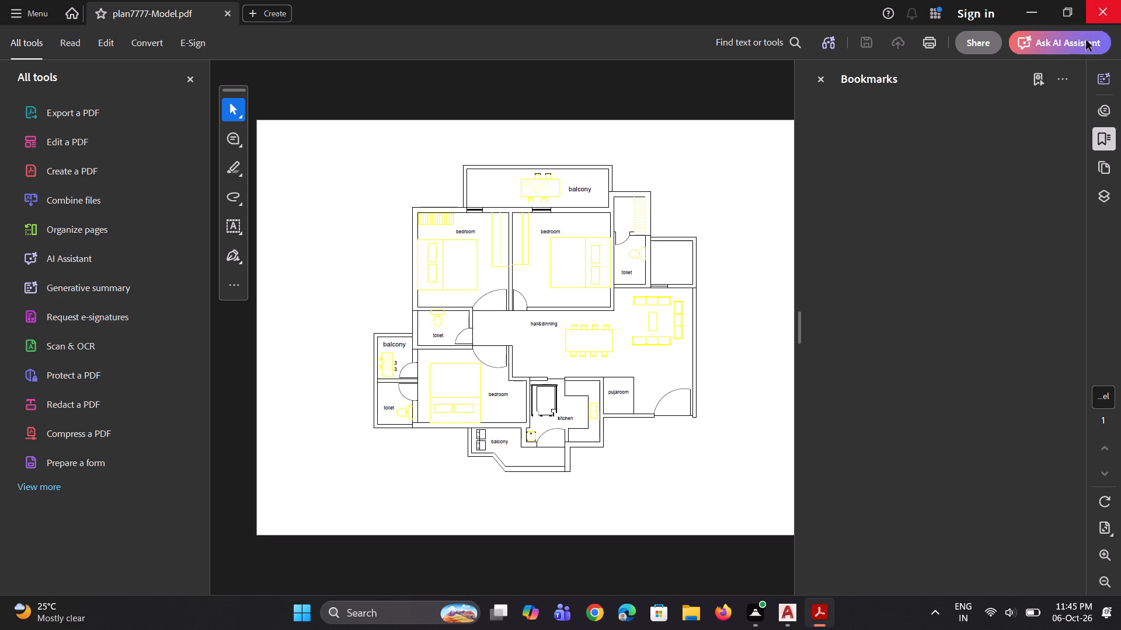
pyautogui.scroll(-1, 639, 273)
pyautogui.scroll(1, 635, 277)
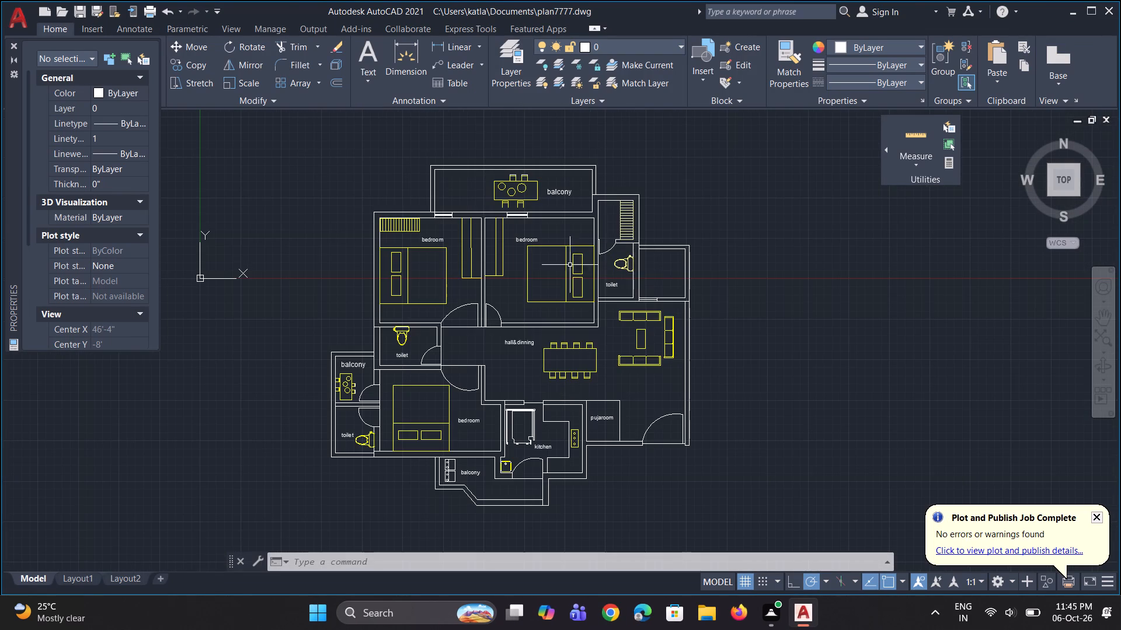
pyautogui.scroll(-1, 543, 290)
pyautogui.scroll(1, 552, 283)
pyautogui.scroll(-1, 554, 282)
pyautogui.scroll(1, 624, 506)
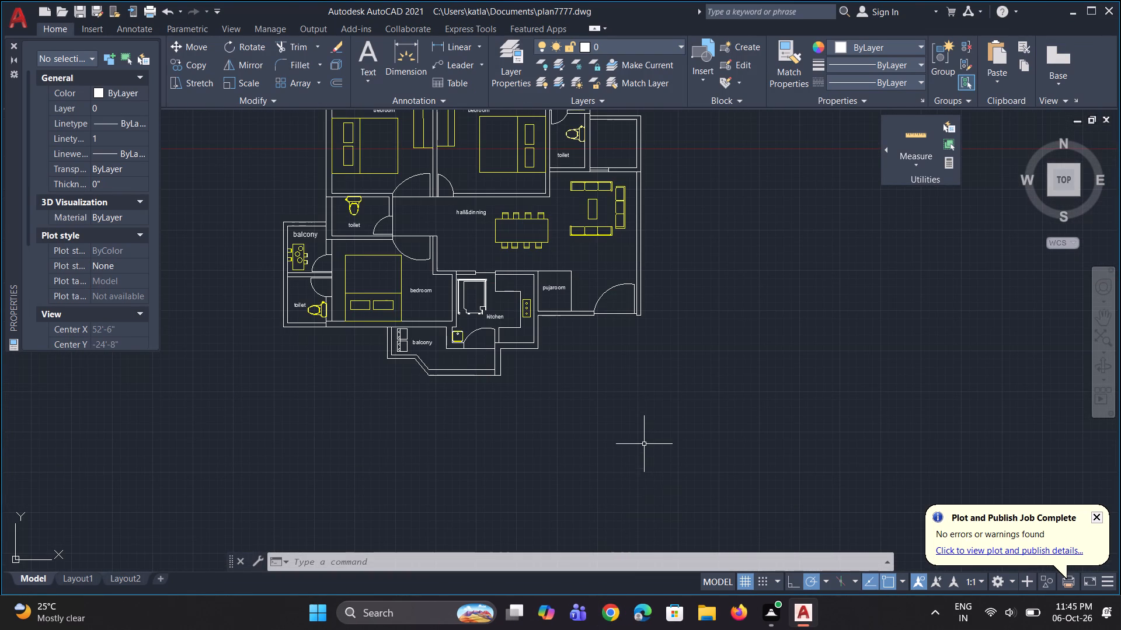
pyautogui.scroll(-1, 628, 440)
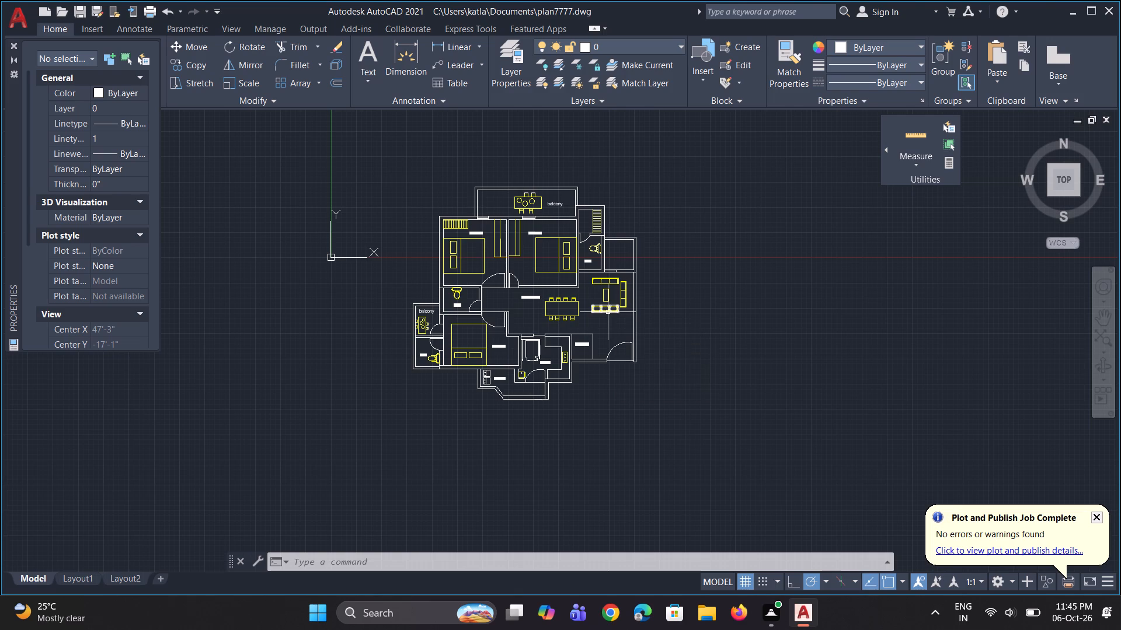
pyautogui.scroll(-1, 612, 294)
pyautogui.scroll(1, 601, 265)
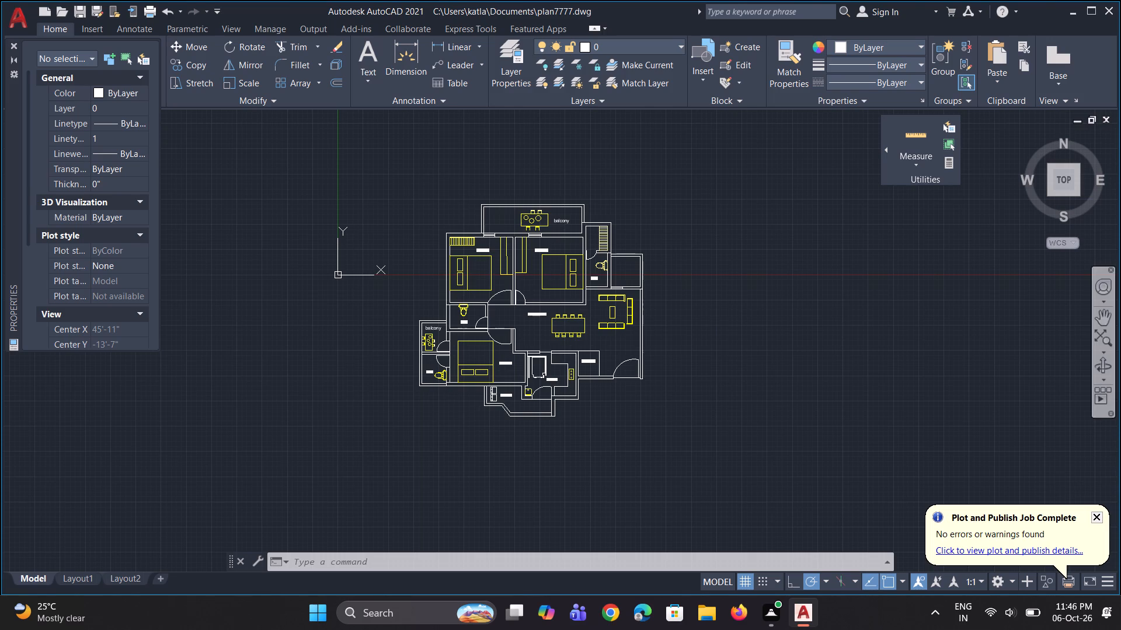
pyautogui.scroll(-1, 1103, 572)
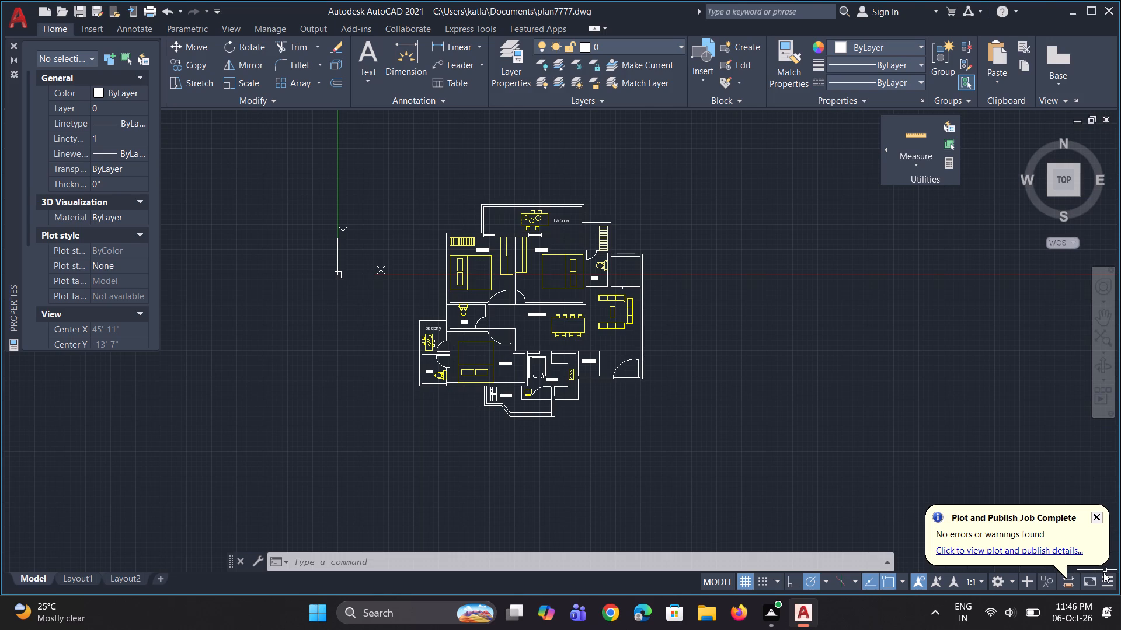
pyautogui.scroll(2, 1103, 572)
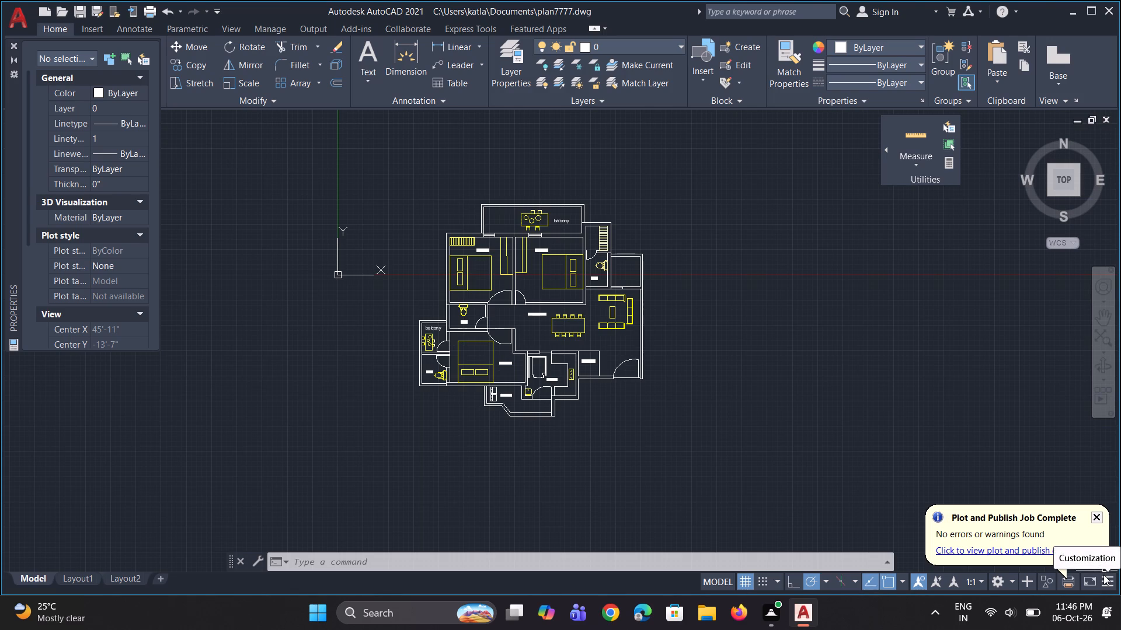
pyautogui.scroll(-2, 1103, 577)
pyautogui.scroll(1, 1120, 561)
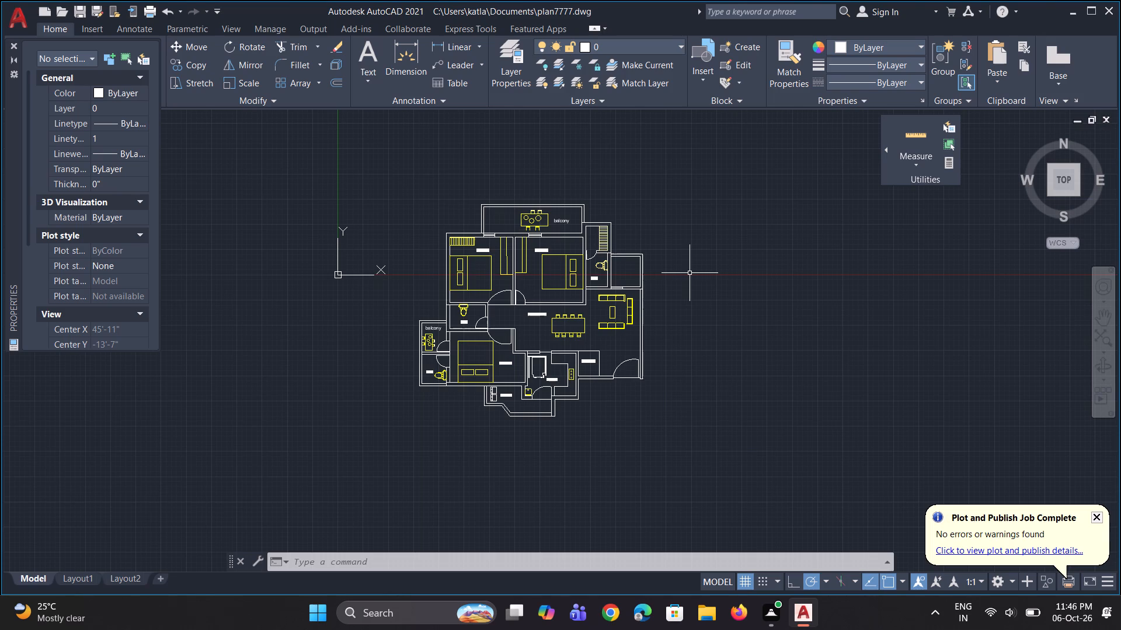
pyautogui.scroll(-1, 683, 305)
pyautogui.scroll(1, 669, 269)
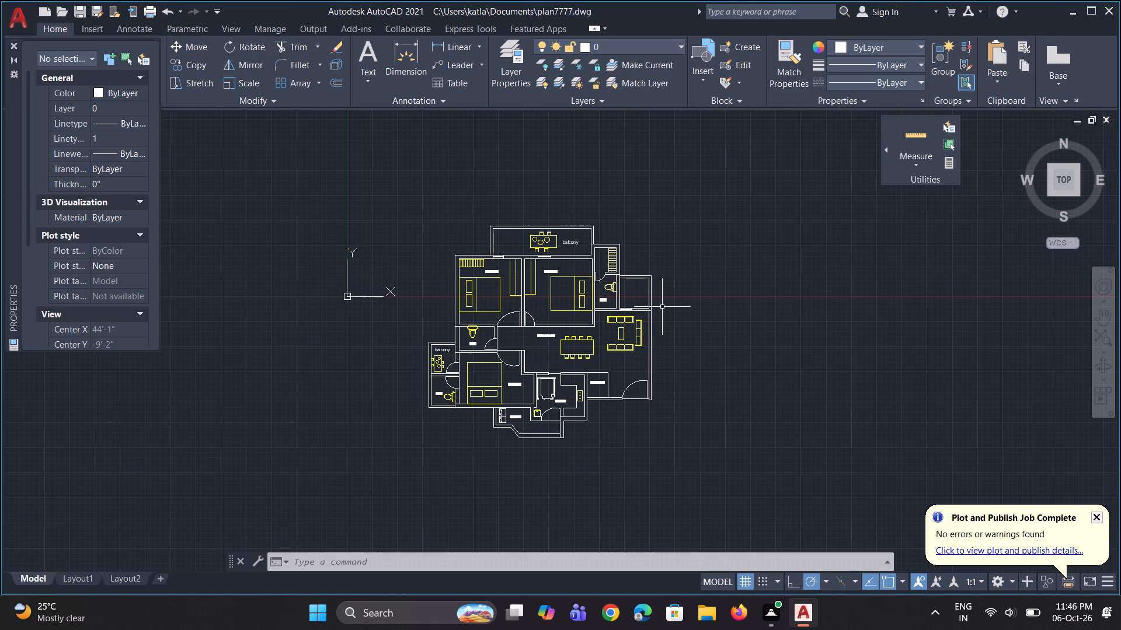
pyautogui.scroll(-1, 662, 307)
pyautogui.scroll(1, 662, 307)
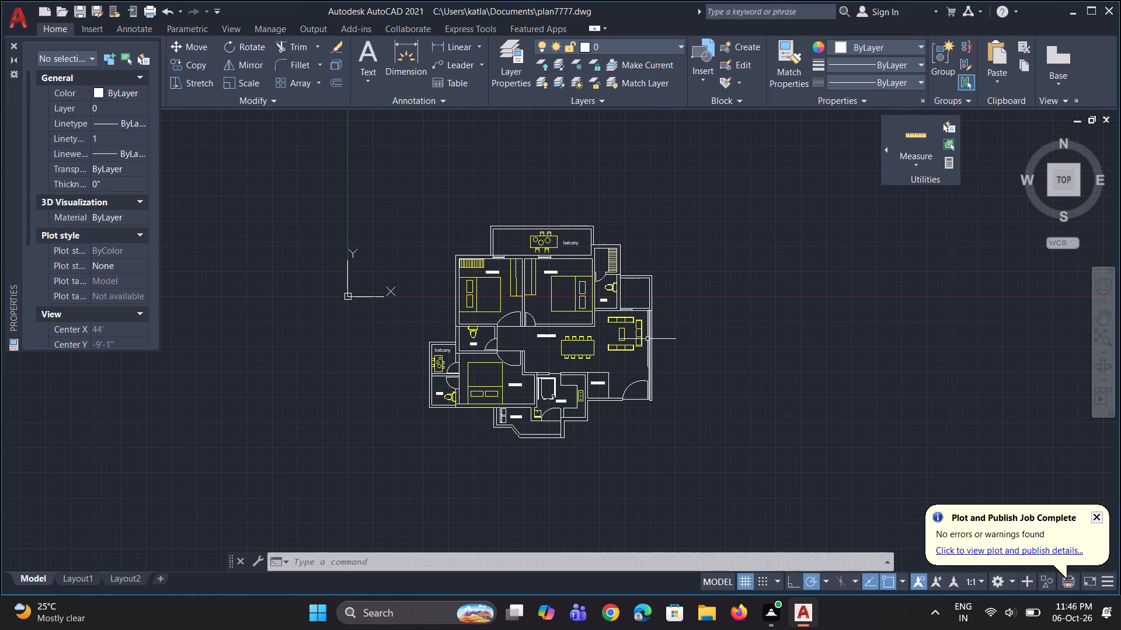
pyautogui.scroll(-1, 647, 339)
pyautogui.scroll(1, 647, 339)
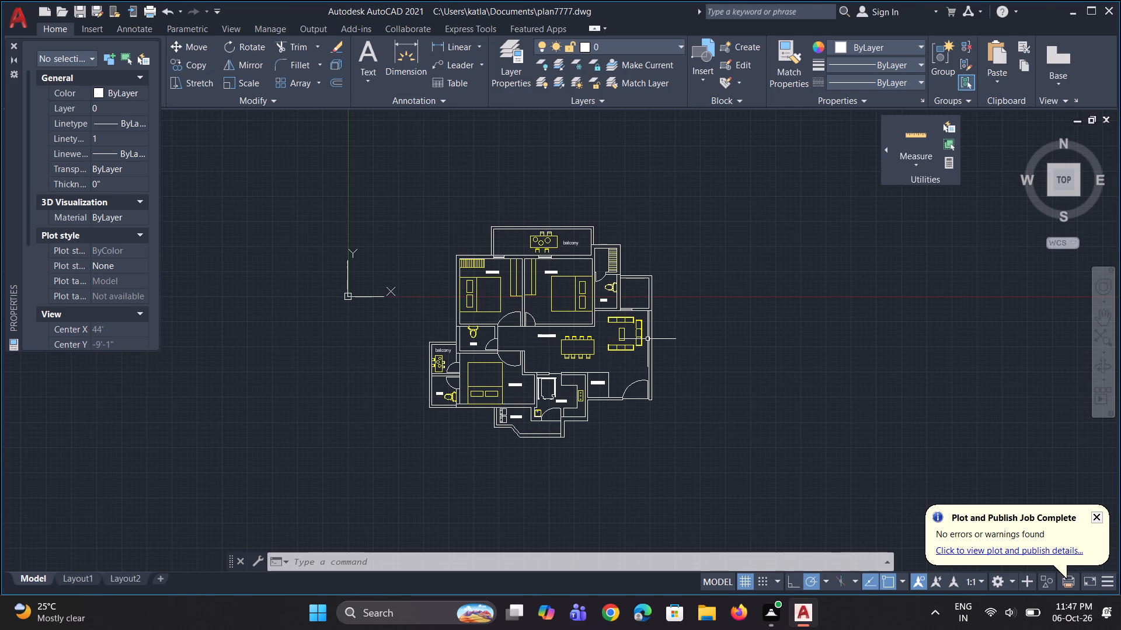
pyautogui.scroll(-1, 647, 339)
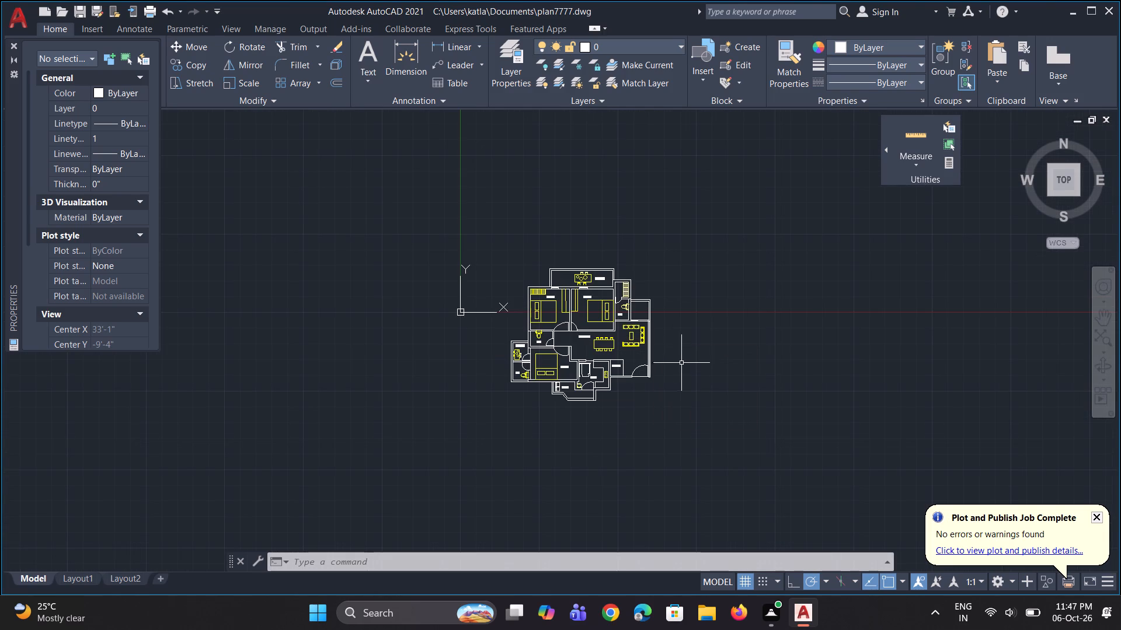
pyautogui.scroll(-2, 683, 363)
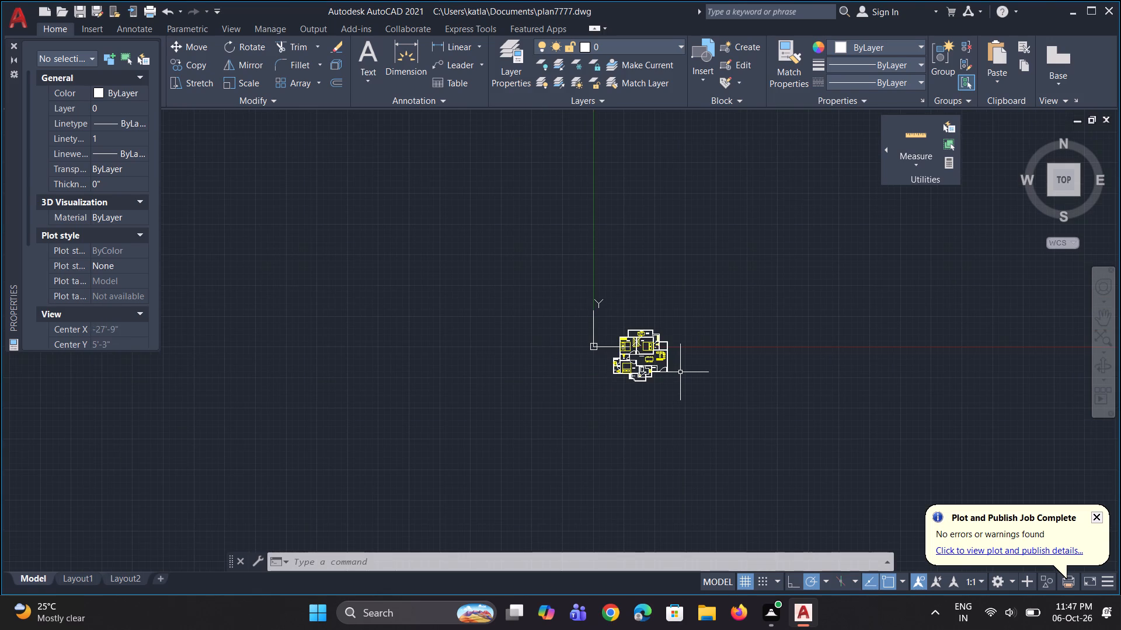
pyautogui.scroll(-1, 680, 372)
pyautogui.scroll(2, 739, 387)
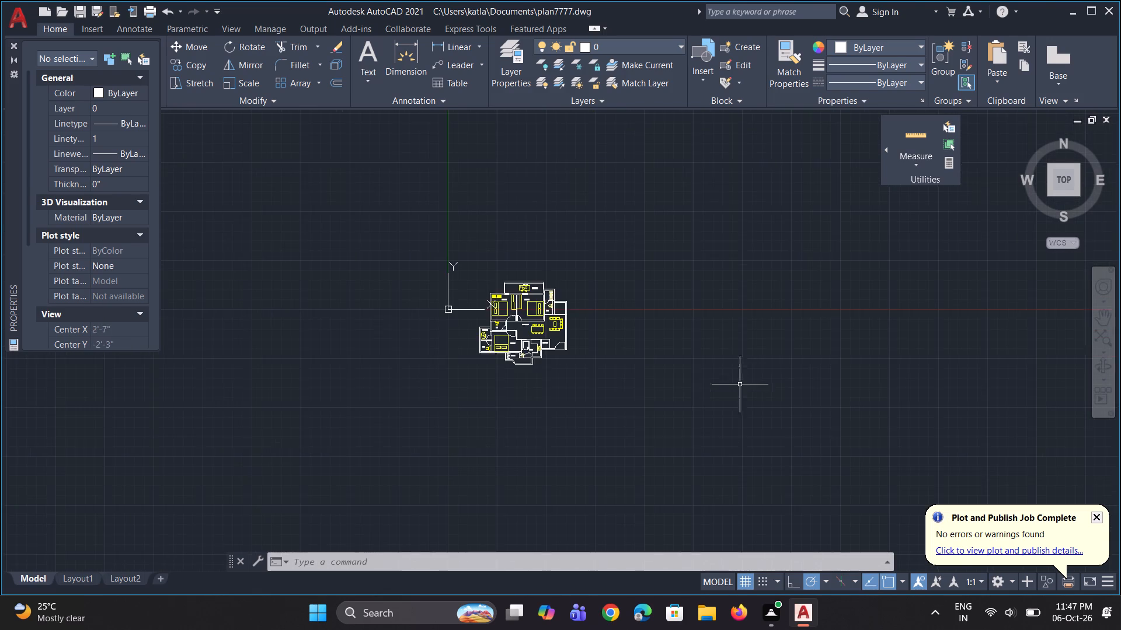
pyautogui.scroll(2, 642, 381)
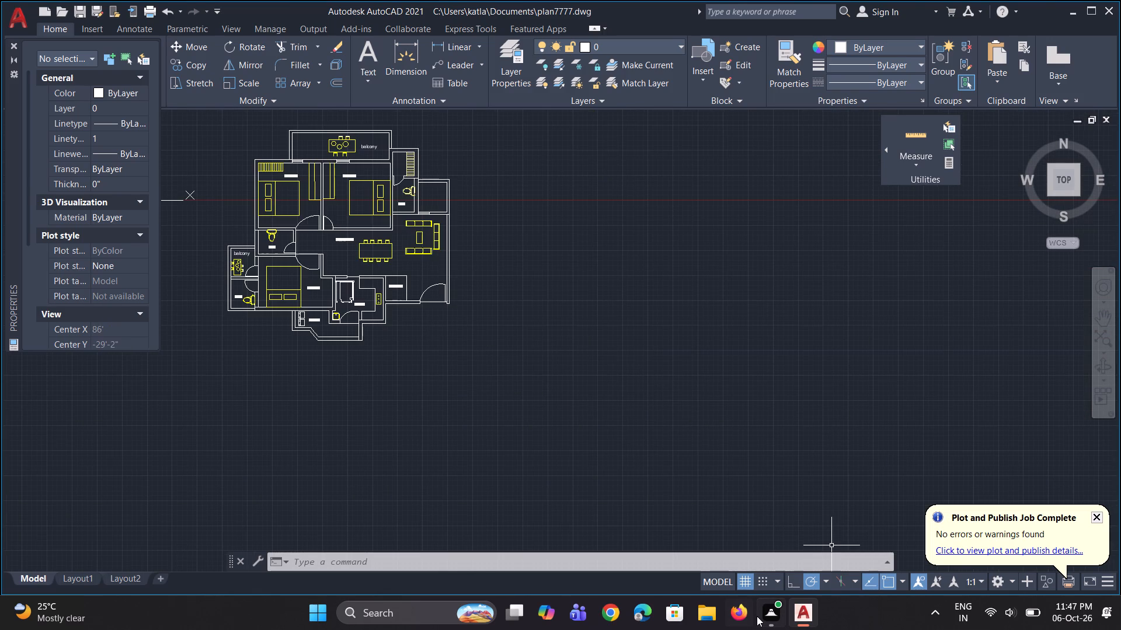
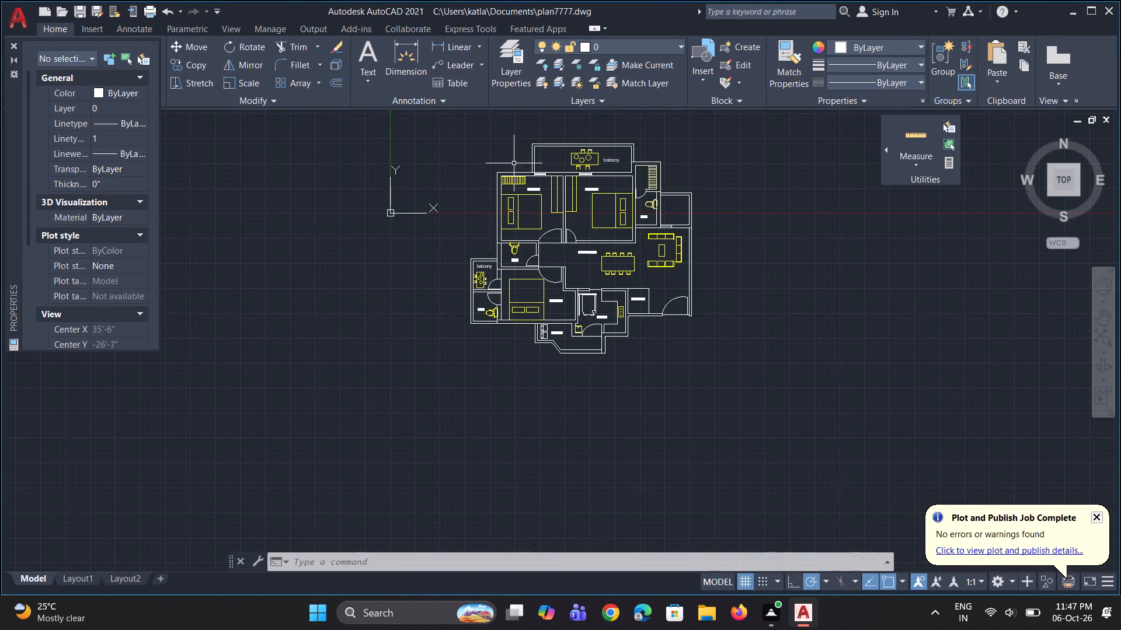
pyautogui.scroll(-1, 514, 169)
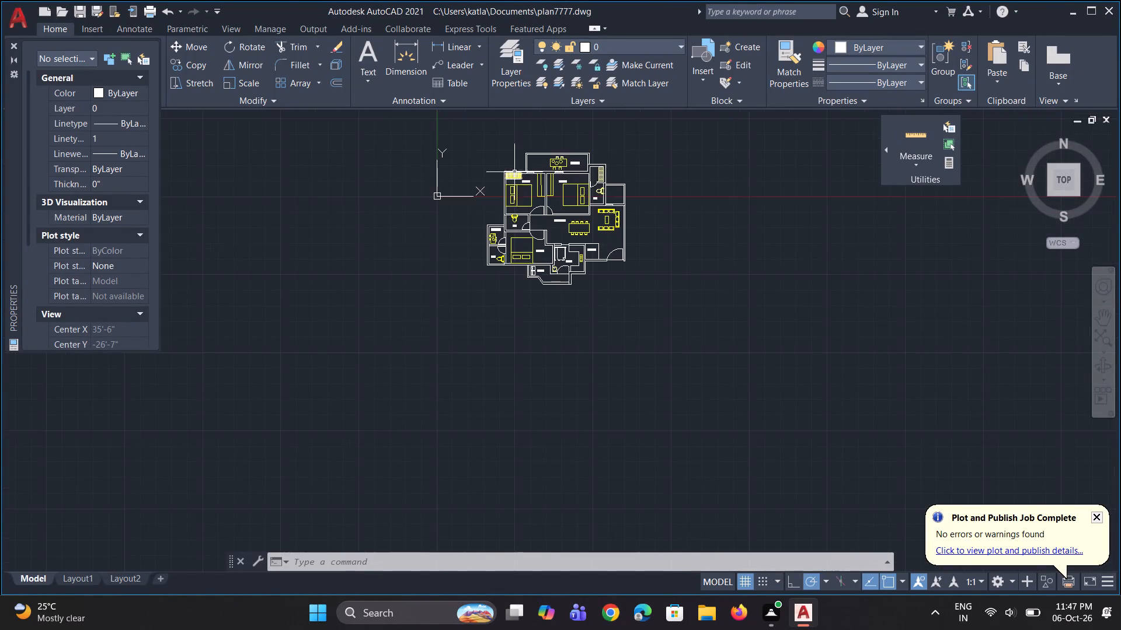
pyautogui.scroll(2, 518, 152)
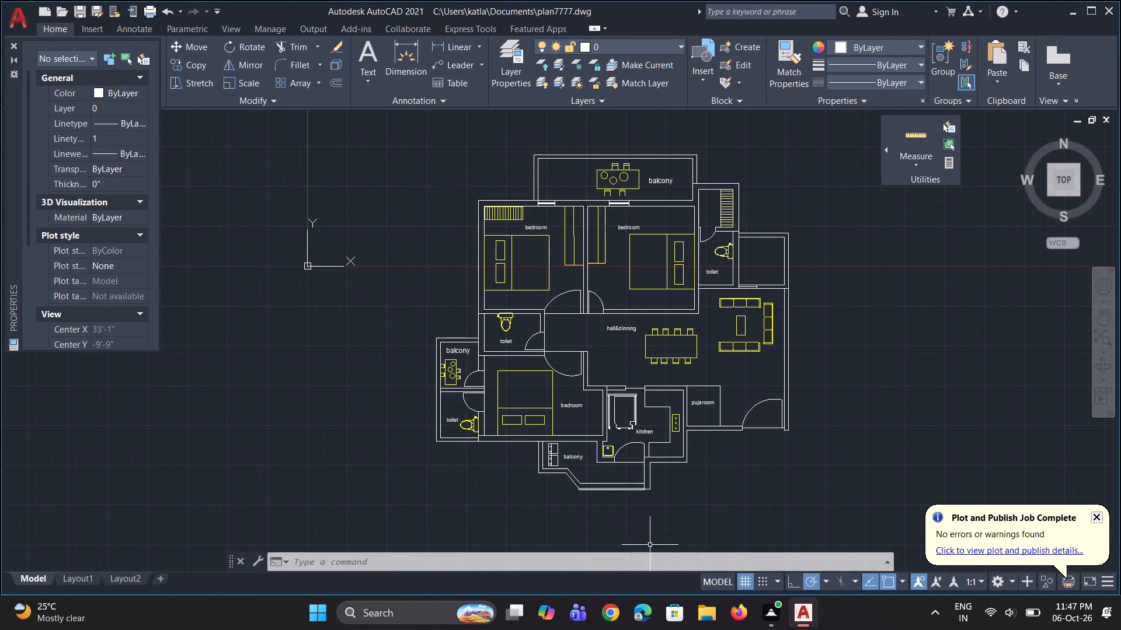
# Switch to Google Chrome, choose a browser profile and search Google for whatsapp using the earlier search suggestion.
pyautogui.click(612, 611)
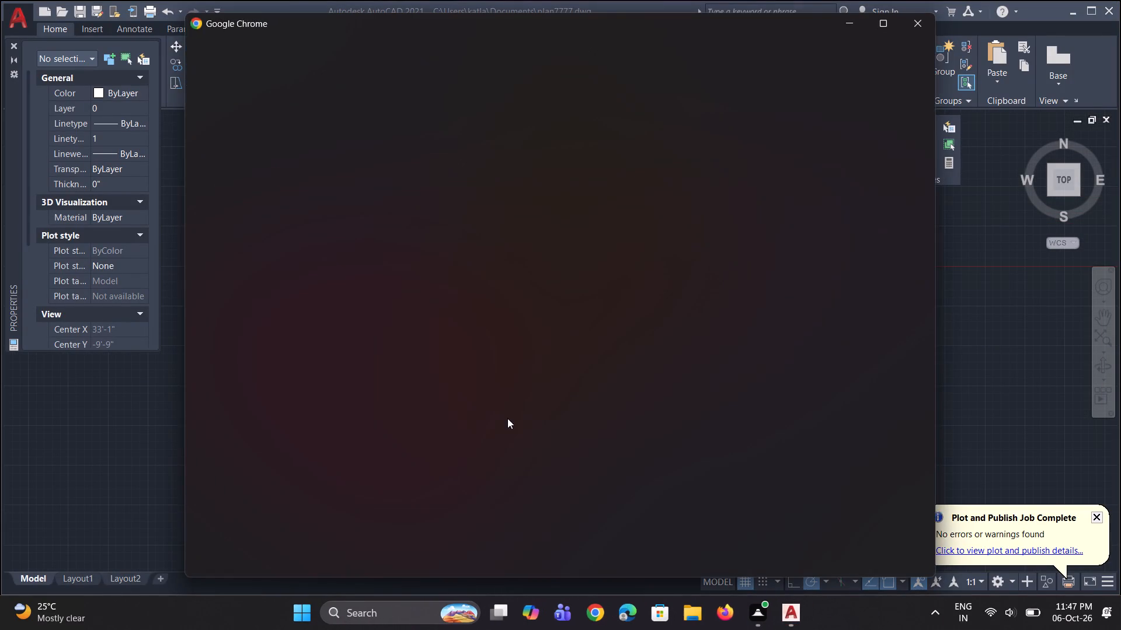
pyautogui.click(370, 274)
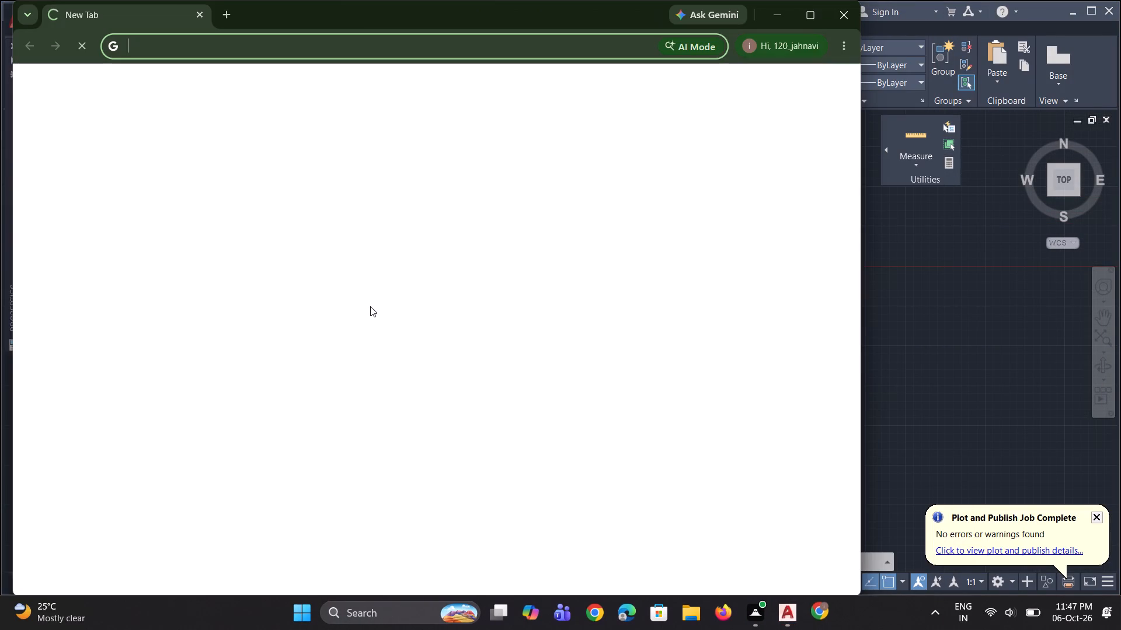
pyautogui.click(319, 306)
pyautogui.click(277, 332)
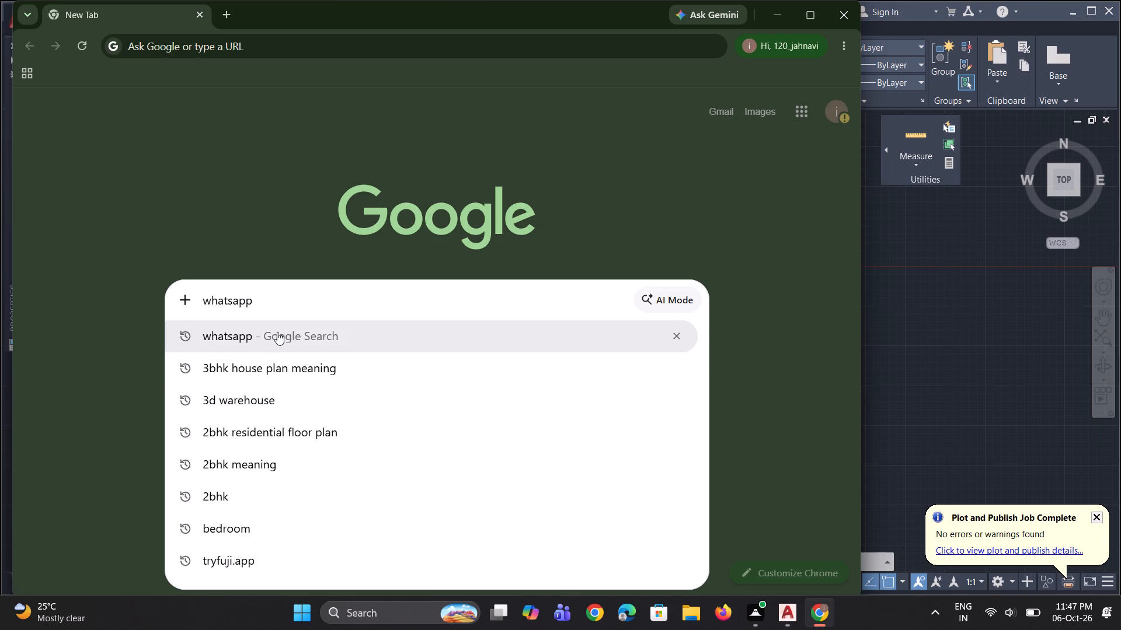
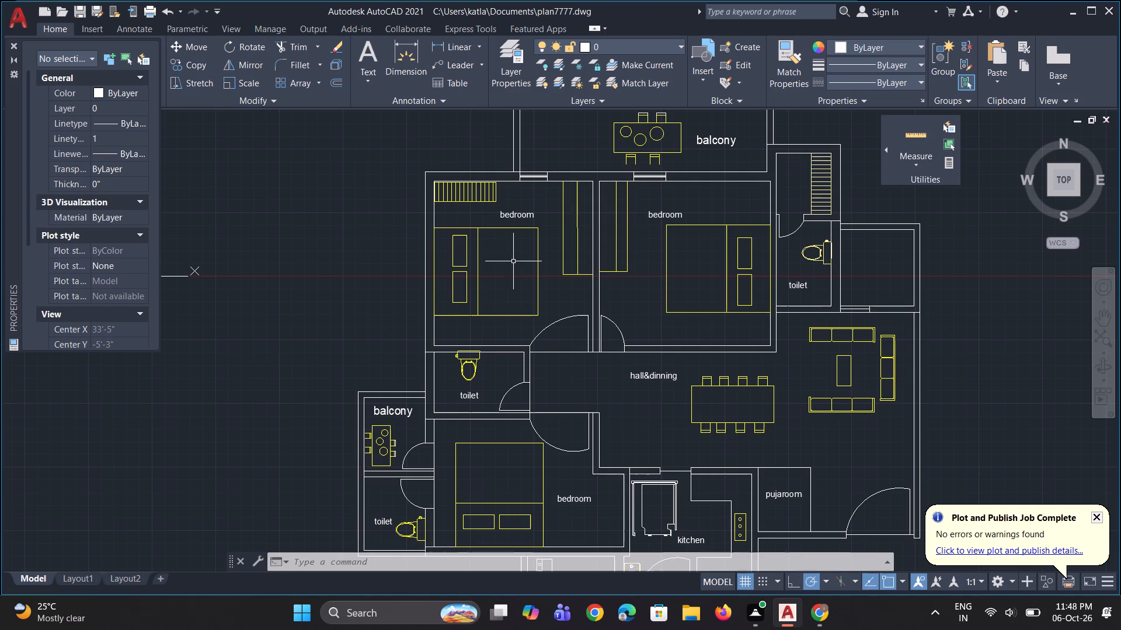
# Review the finished apartment floor plan as a whole and up close, from the bedrooms and balconies to the kitchen and entrance.
pyautogui.scroll(-3, 500, 264)
pyautogui.scroll(1, 561, 250)
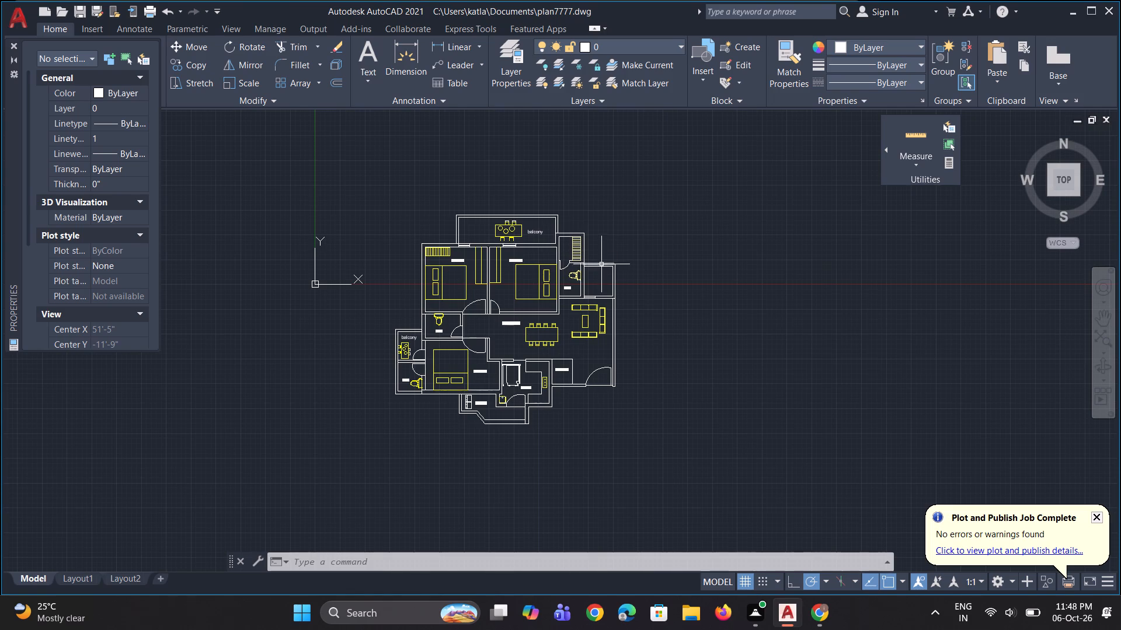
pyautogui.scroll(2, 602, 265)
pyautogui.scroll(-2, 602, 266)
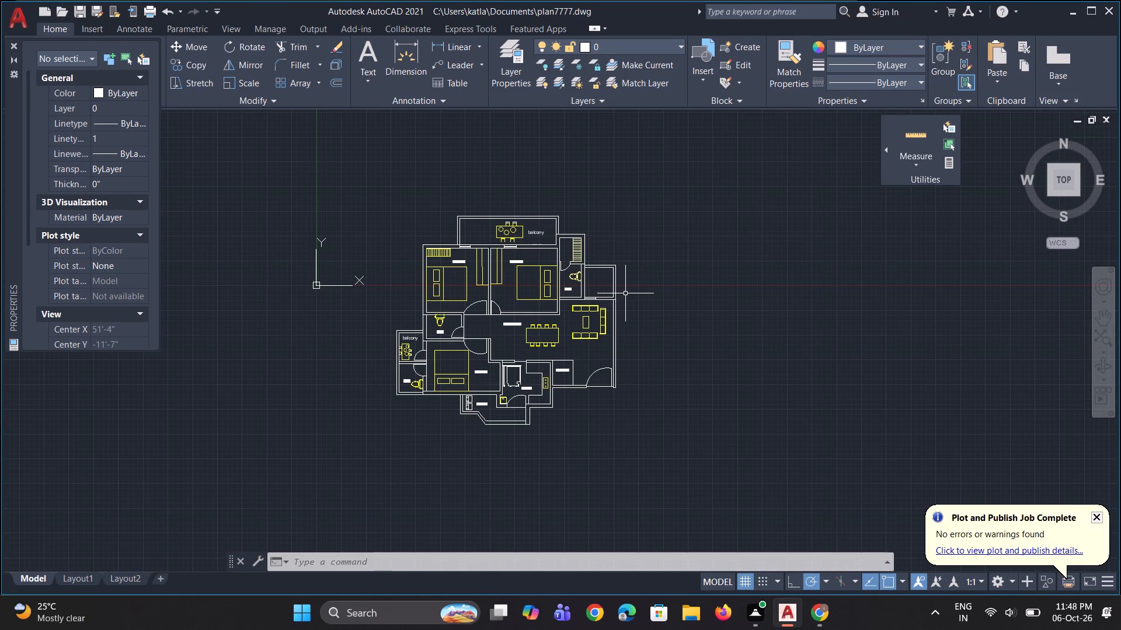
pyautogui.scroll(2, 625, 293)
pyautogui.scroll(-2, 625, 293)
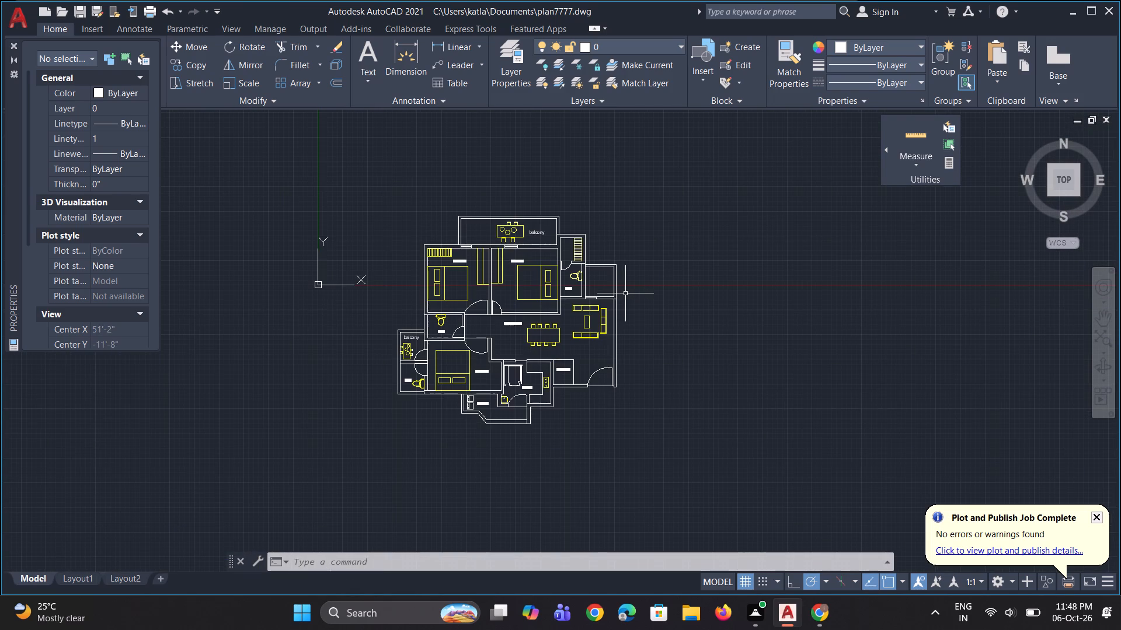
pyautogui.scroll(2, 584, 283)
pyautogui.scroll(-1, 584, 283)
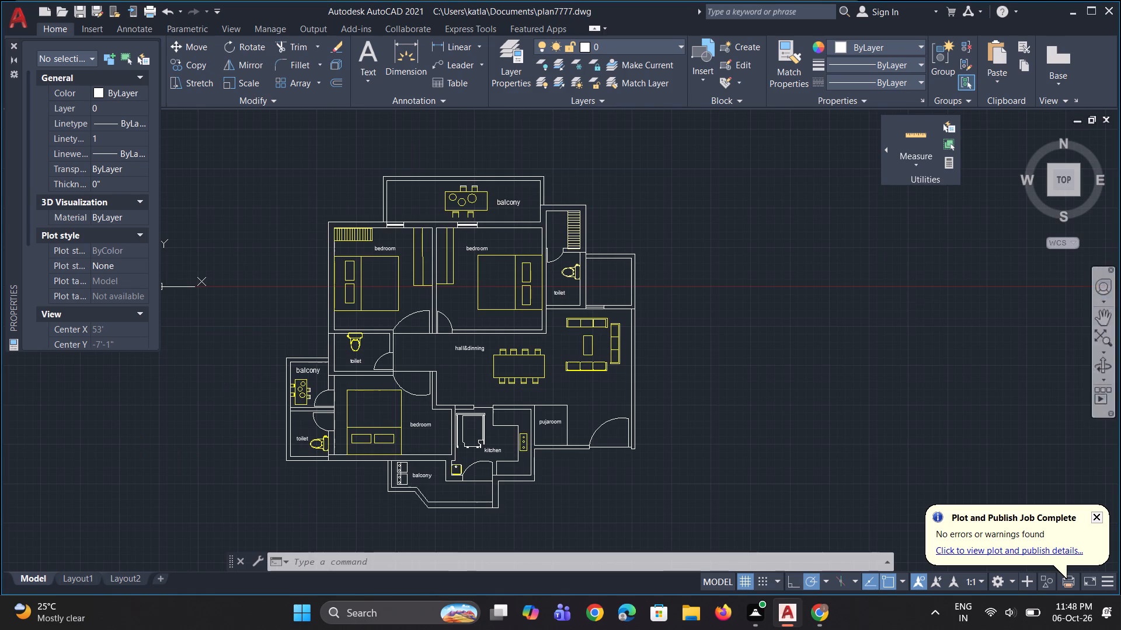
pyautogui.scroll(-1, 669, 315)
pyautogui.scroll(1, 556, 234)
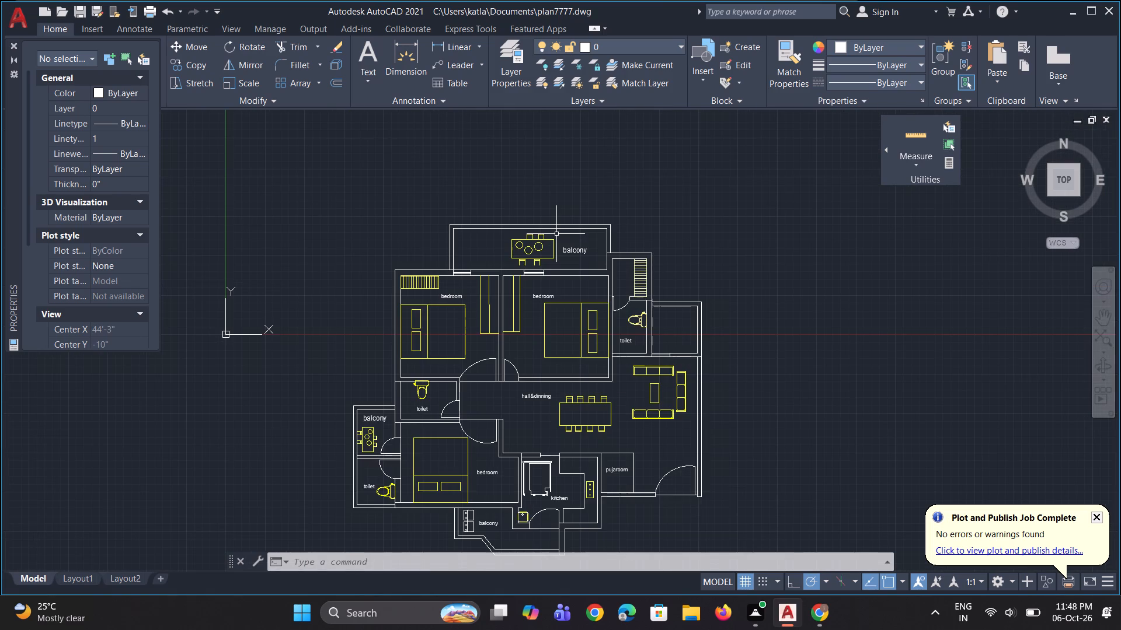
pyautogui.scroll(-1, 556, 234)
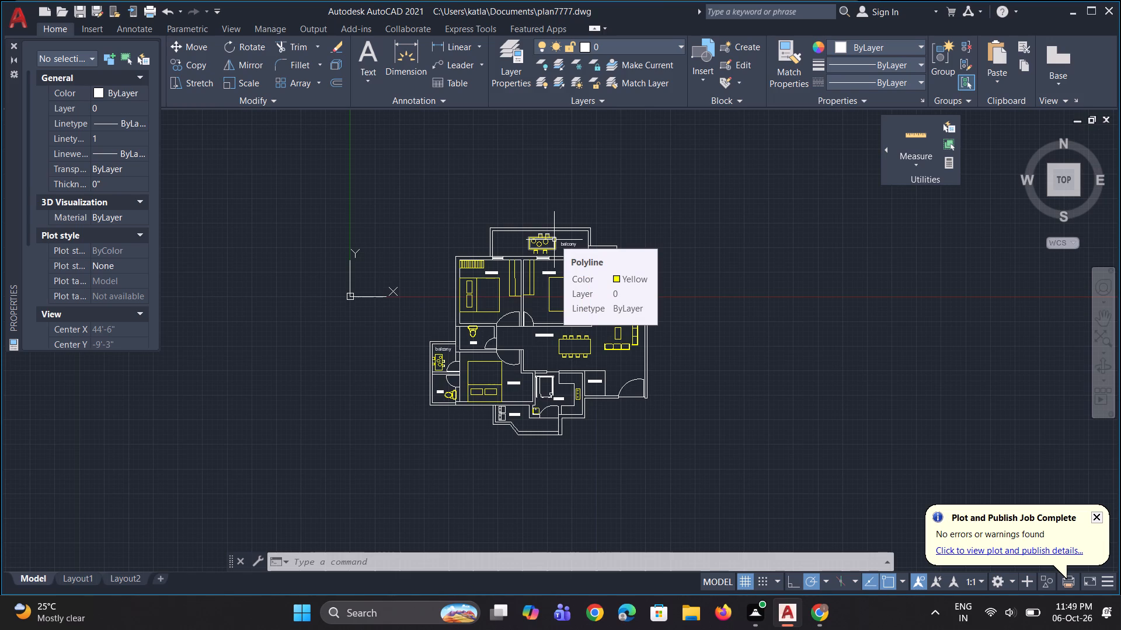
pyautogui.scroll(-2, 554, 240)
pyautogui.scroll(2, 580, 230)
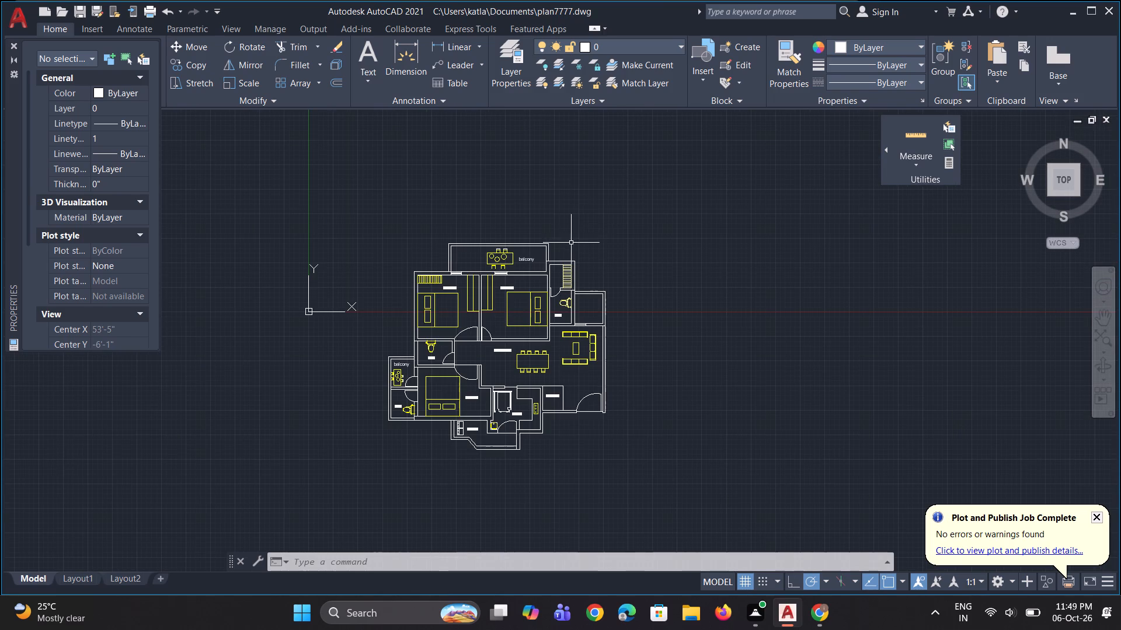
pyautogui.scroll(2, 571, 243)
pyautogui.scroll(-3, 558, 253)
pyautogui.scroll(1, 539, 275)
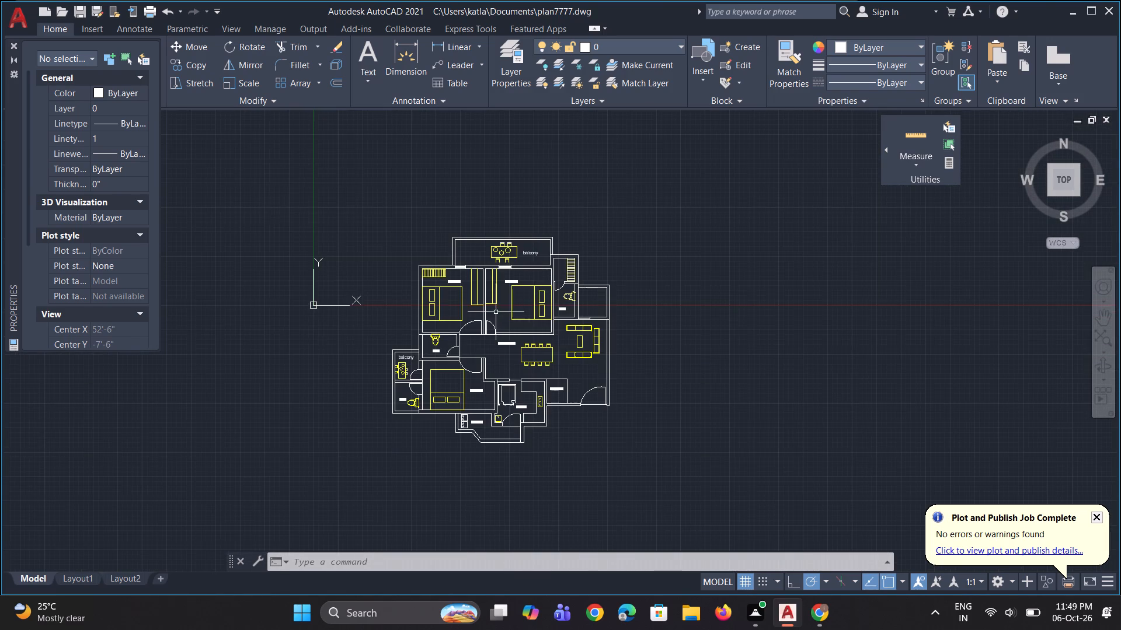
pyautogui.scroll(2, 495, 313)
pyautogui.scroll(-2, 495, 313)
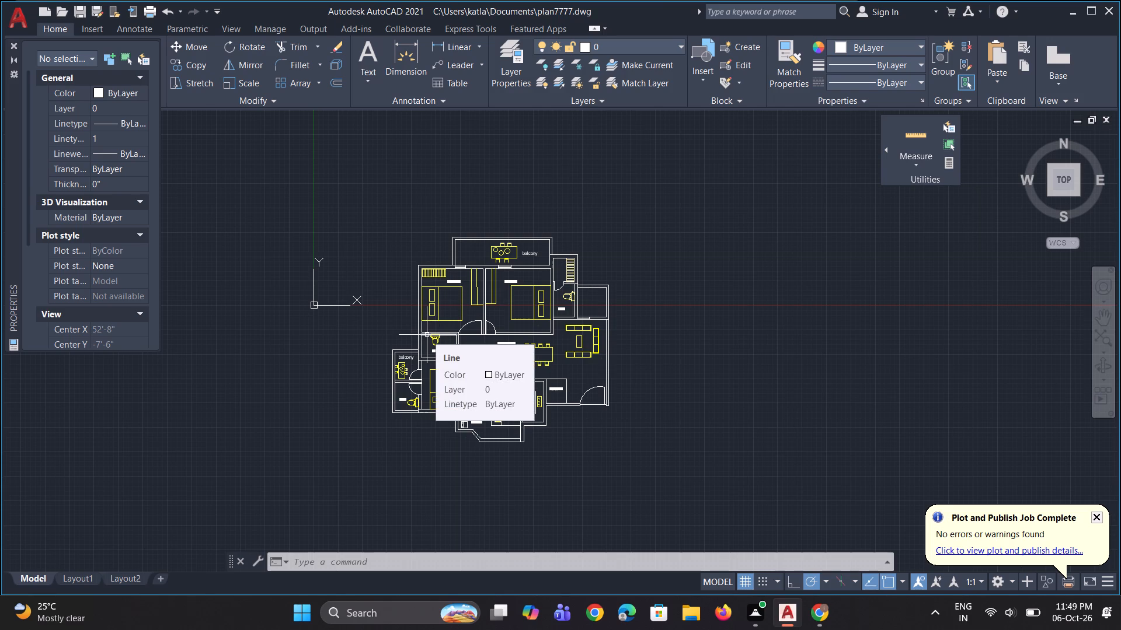
pyautogui.scroll(-1, 427, 335)
pyautogui.scroll(1, 427, 335)
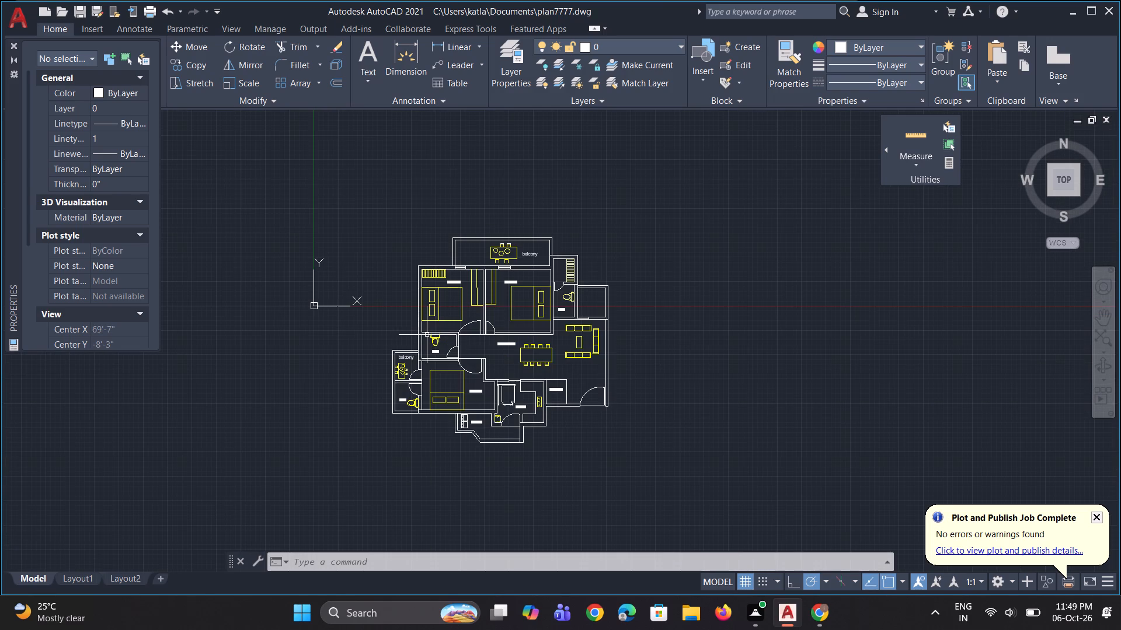
pyautogui.scroll(1, 427, 335)
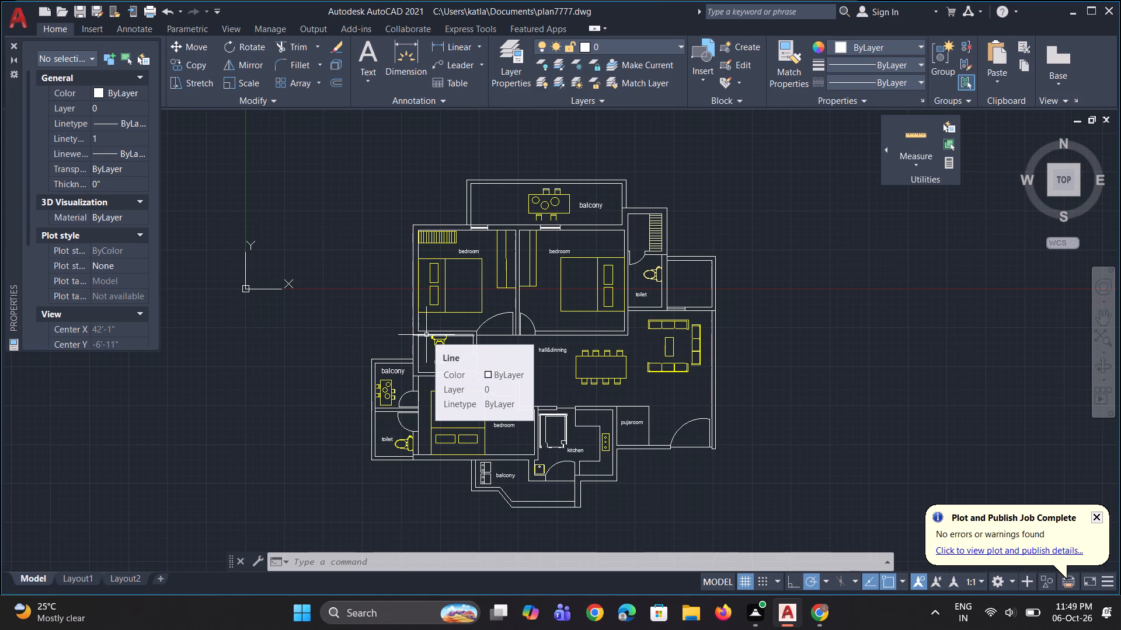
pyautogui.scroll(-2, 426, 335)
pyautogui.scroll(1, 426, 335)
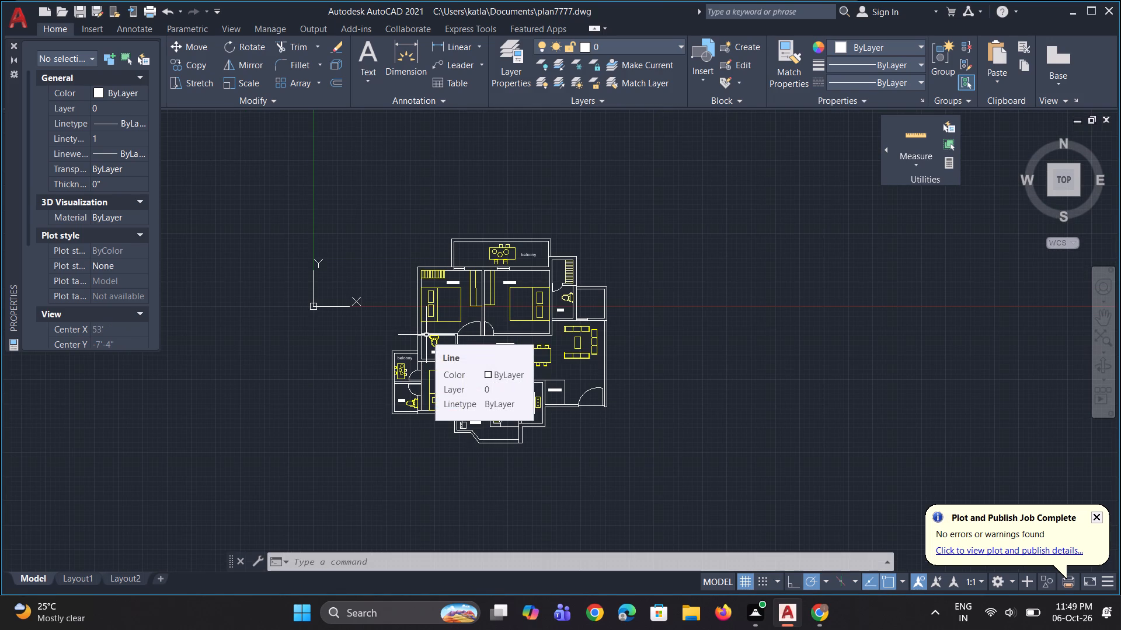
pyautogui.scroll(1, 448, 305)
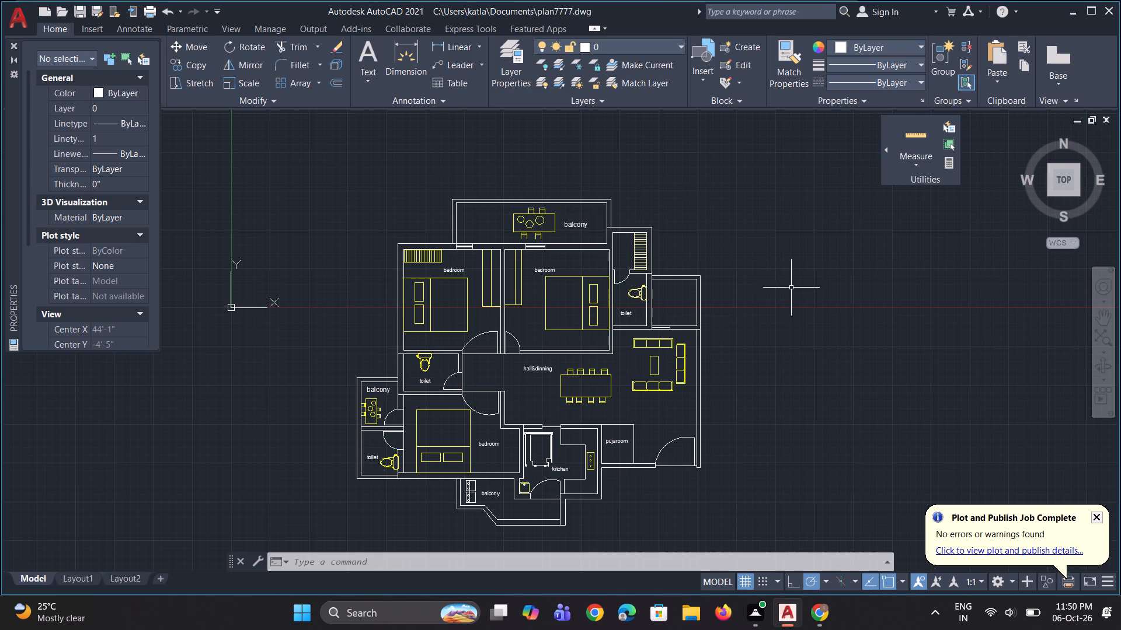
pyautogui.scroll(-2, 788, 283)
pyautogui.scroll(2, 803, 356)
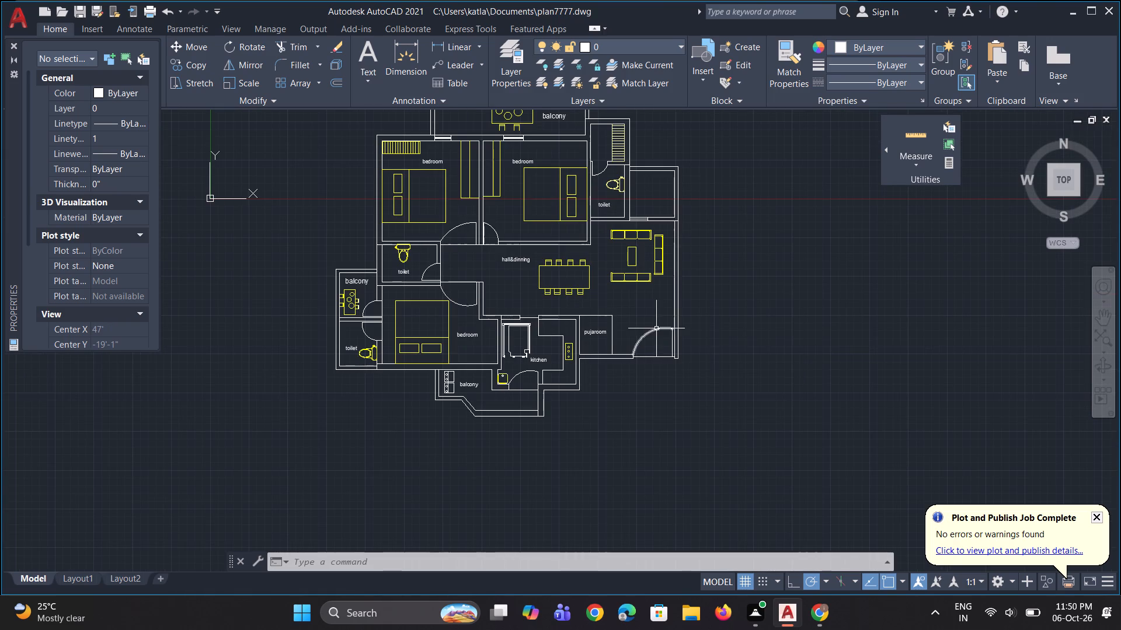
pyautogui.scroll(1, 637, 355)
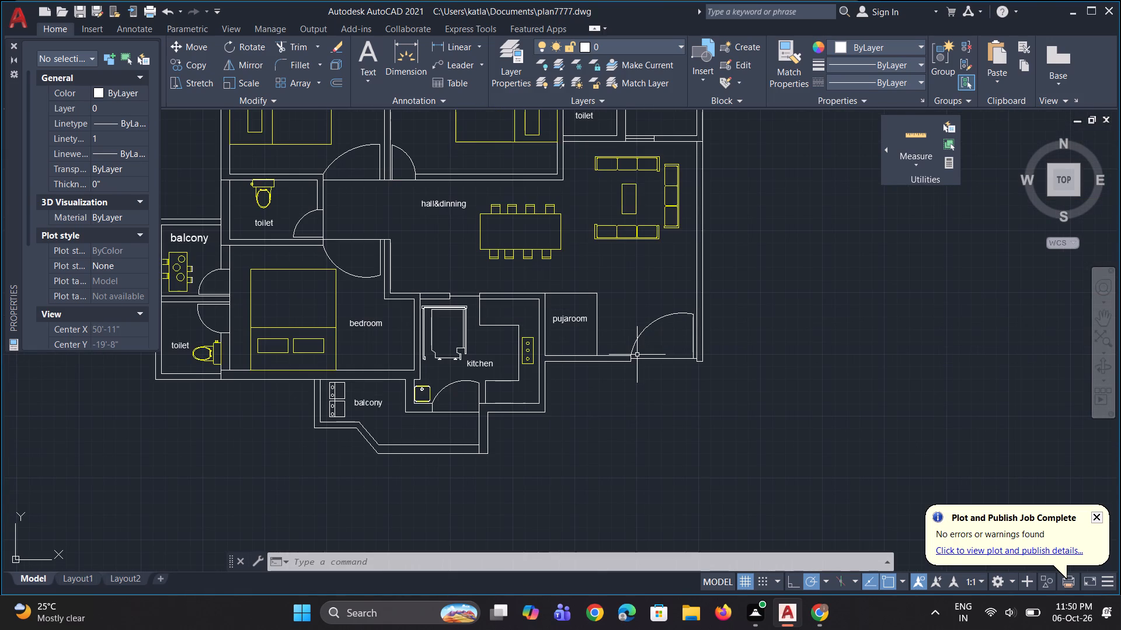
# Save the plan7777 drawing.
pyautogui.hotkey('ctrl', 's')
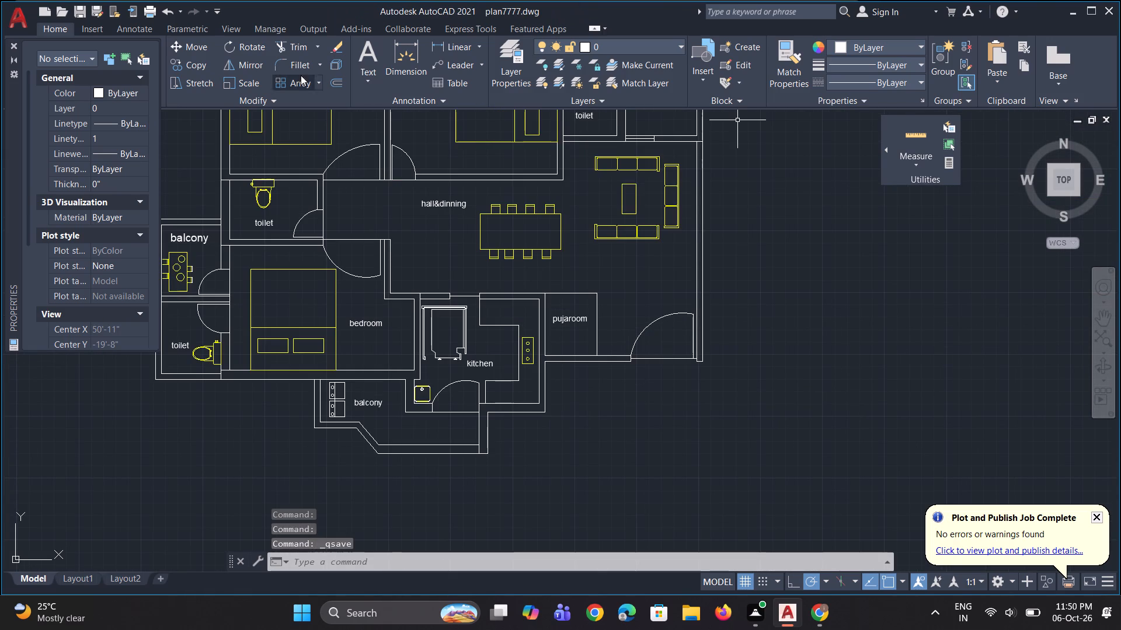
# Close the Properties palette to clear the drawing area.
pyautogui.click(15, 47)
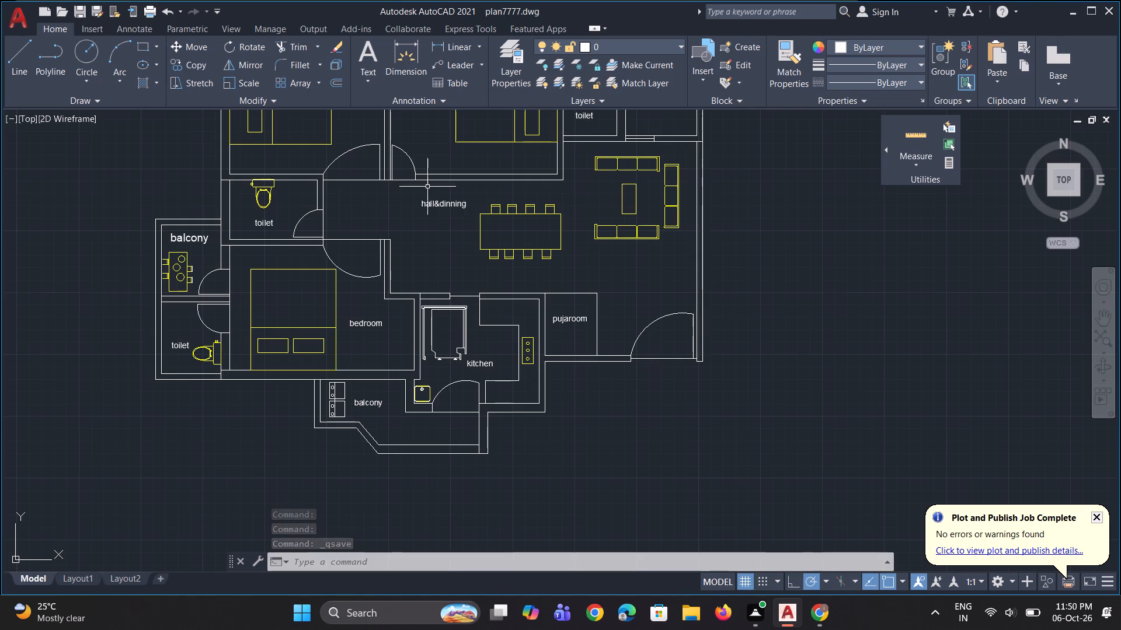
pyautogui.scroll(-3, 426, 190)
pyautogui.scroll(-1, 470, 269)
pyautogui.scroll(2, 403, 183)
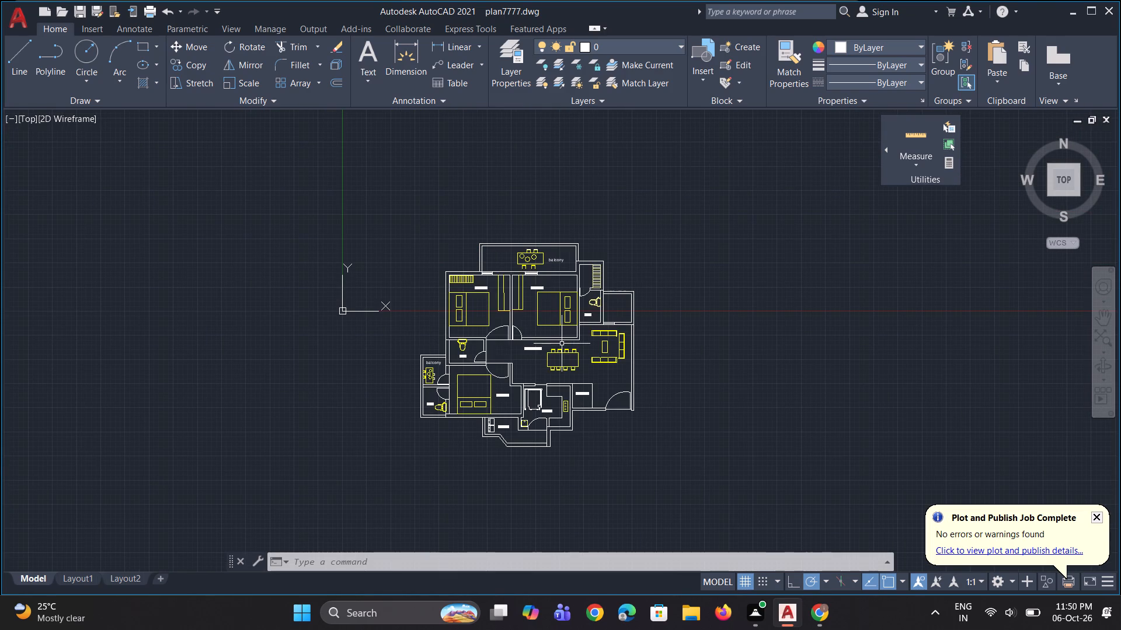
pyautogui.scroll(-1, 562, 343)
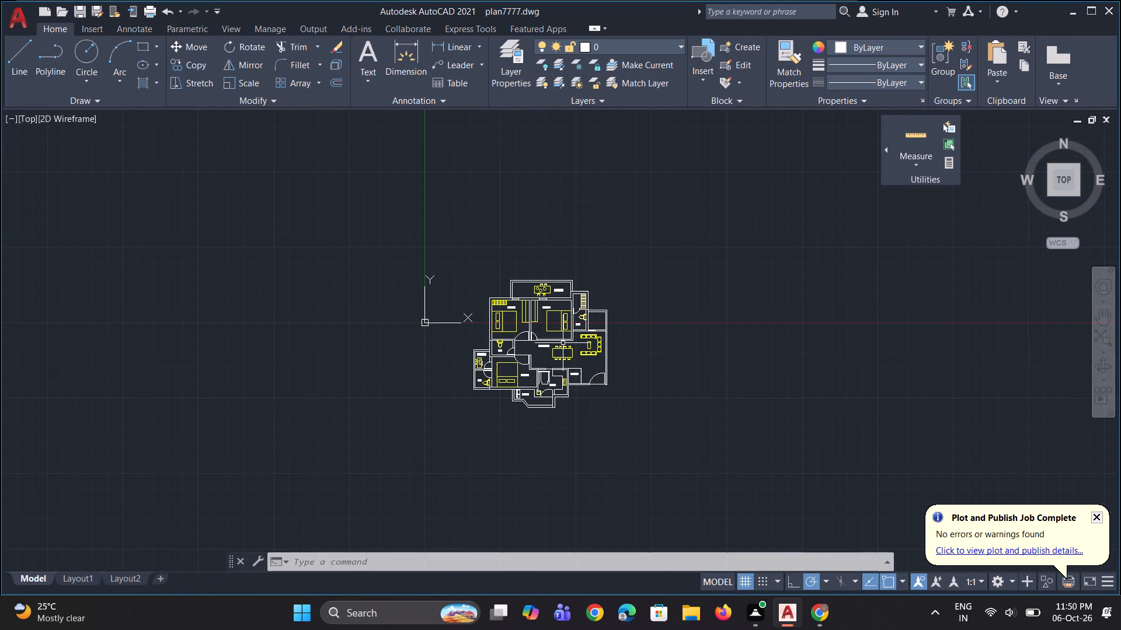
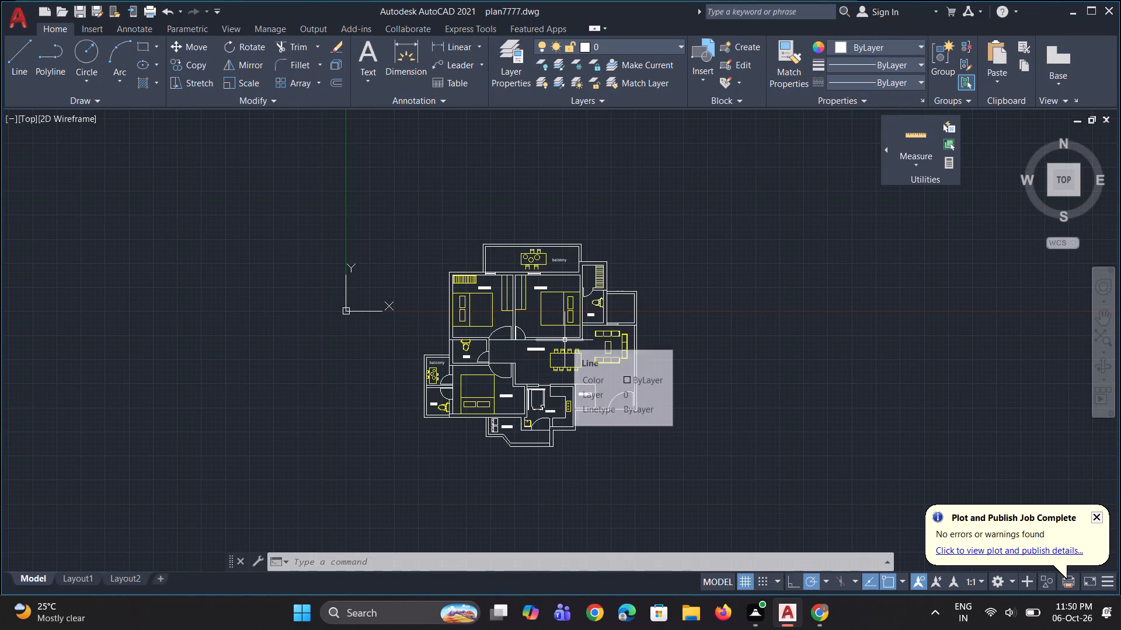
# Examine the finished floor plan as a whole and up close around the kitchen, pujaroom, lower bedroom and adjoining balcony.
pyautogui.scroll(1, 565, 349)
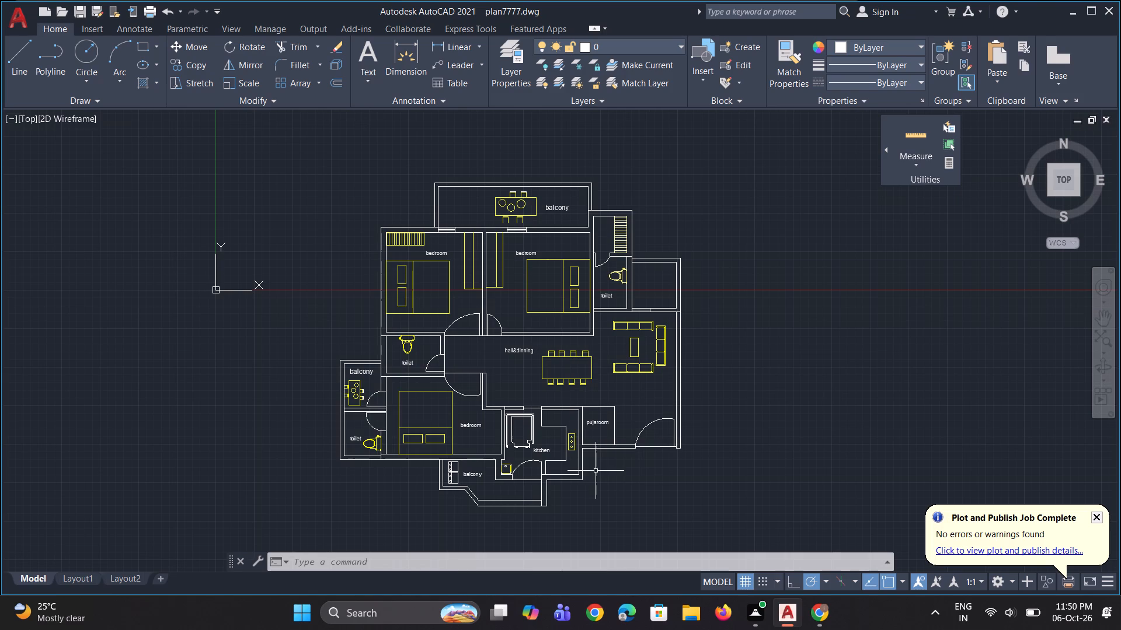
pyautogui.scroll(-2, 596, 473)
pyautogui.scroll(2, 596, 473)
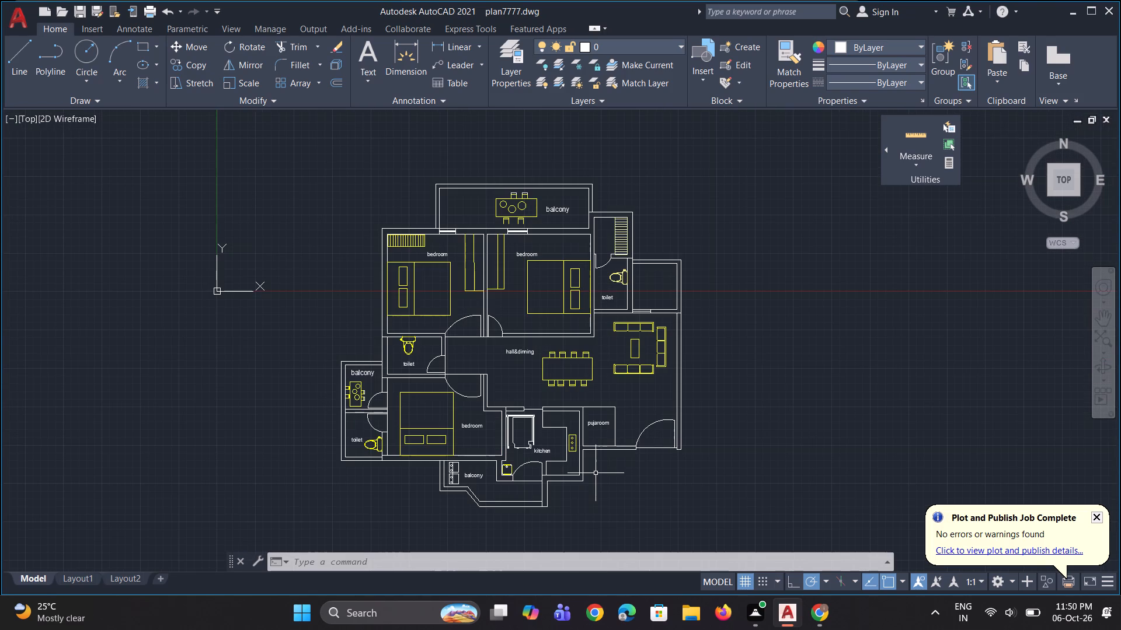
pyautogui.scroll(-1, 596, 474)
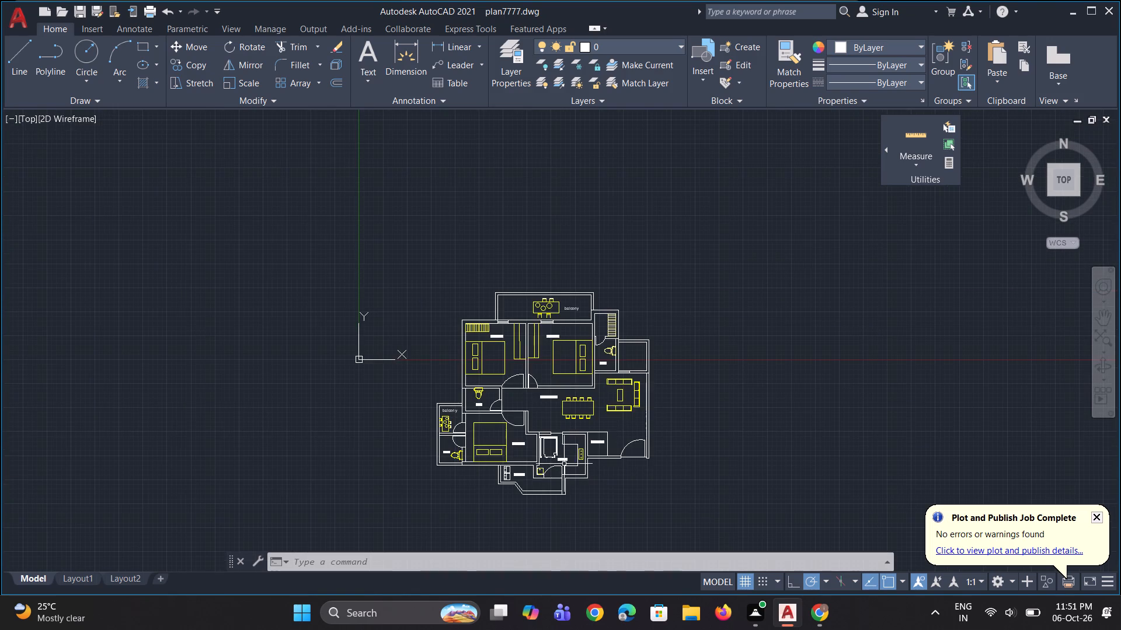
pyautogui.scroll(1, 563, 464)
pyautogui.scroll(-1, 561, 463)
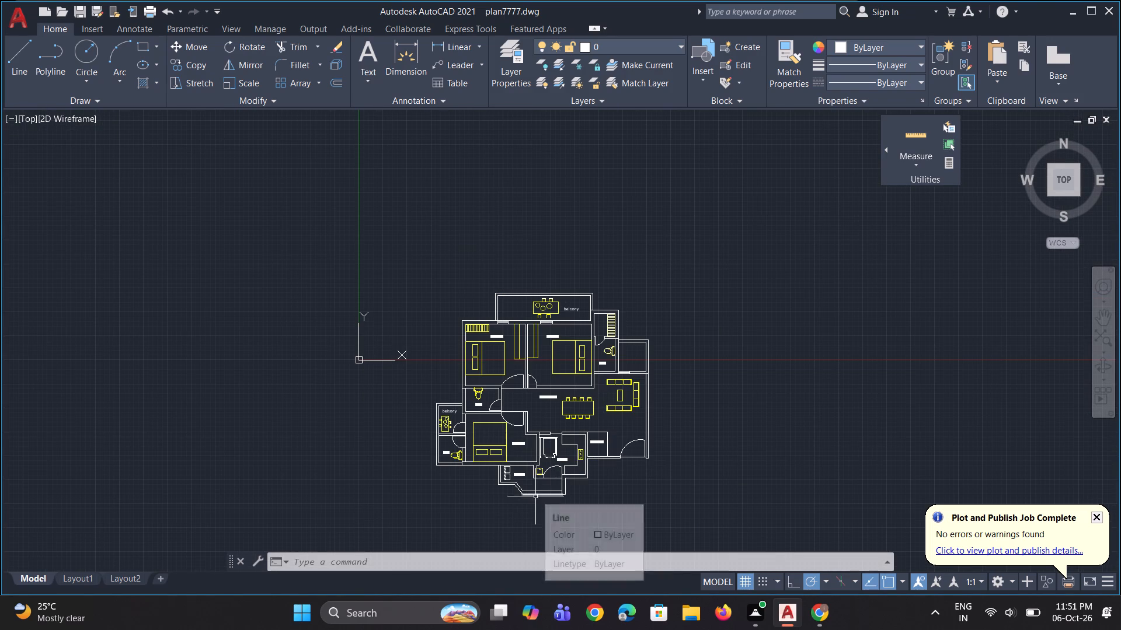
pyautogui.scroll(-1, 537, 474)
pyautogui.scroll(1, 537, 474)
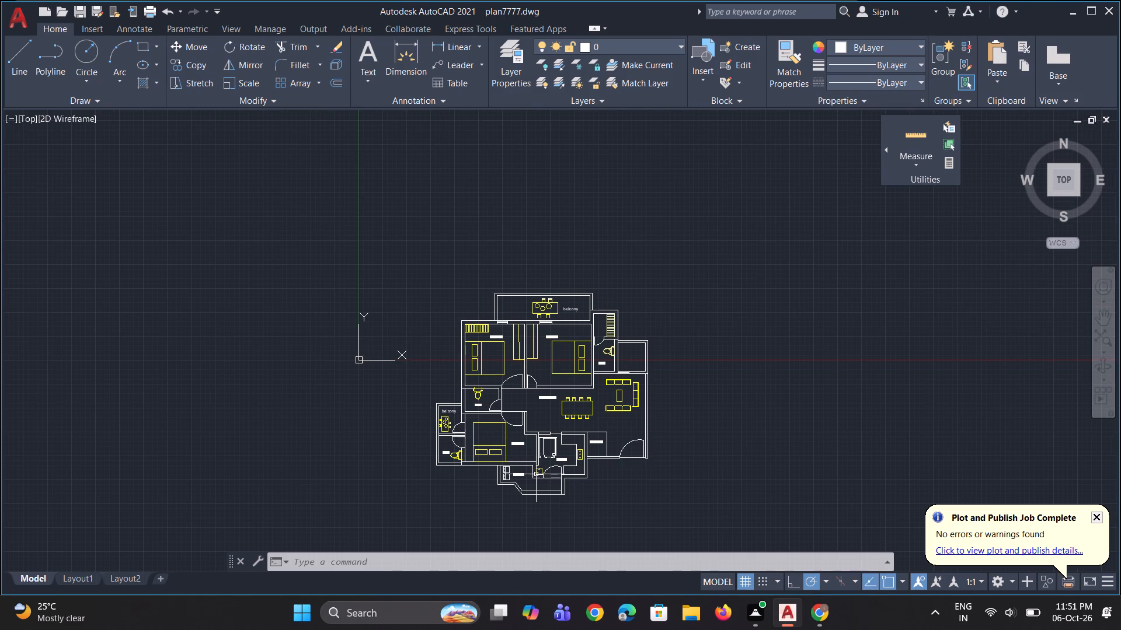
pyautogui.scroll(2, 523, 497)
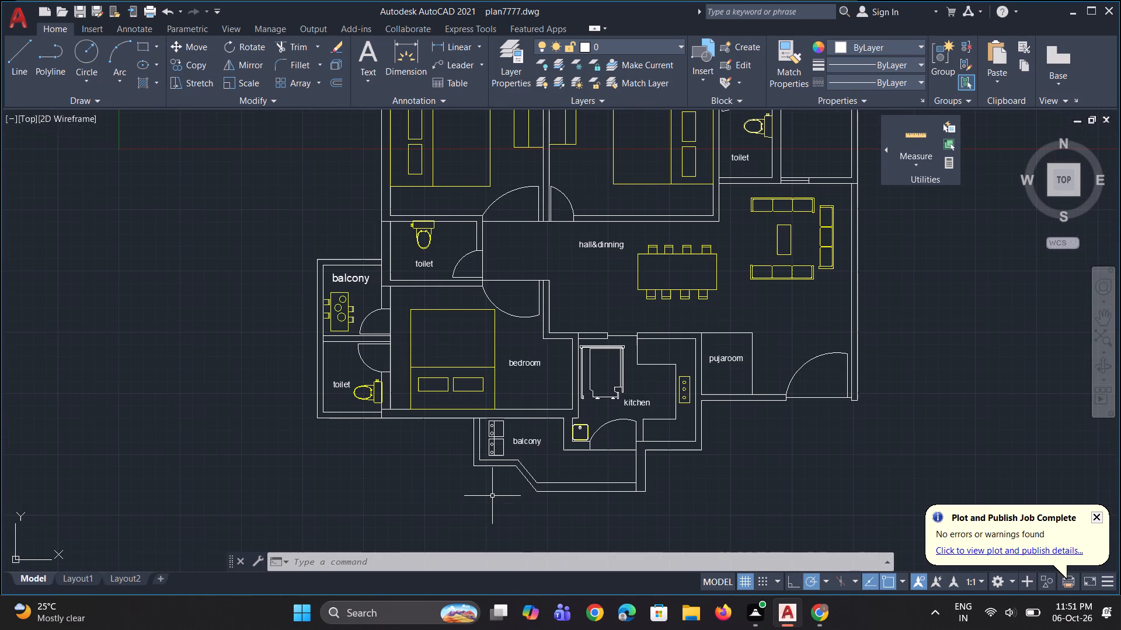
pyautogui.scroll(-1, 492, 495)
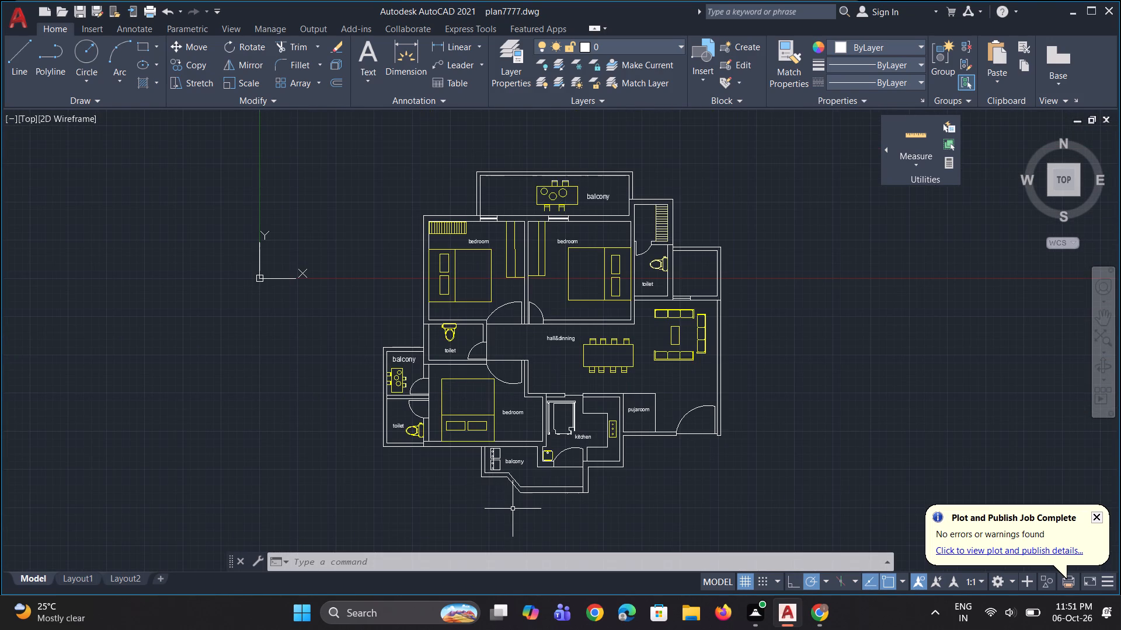
pyautogui.scroll(-1, 513, 509)
pyautogui.scroll(1, 513, 509)
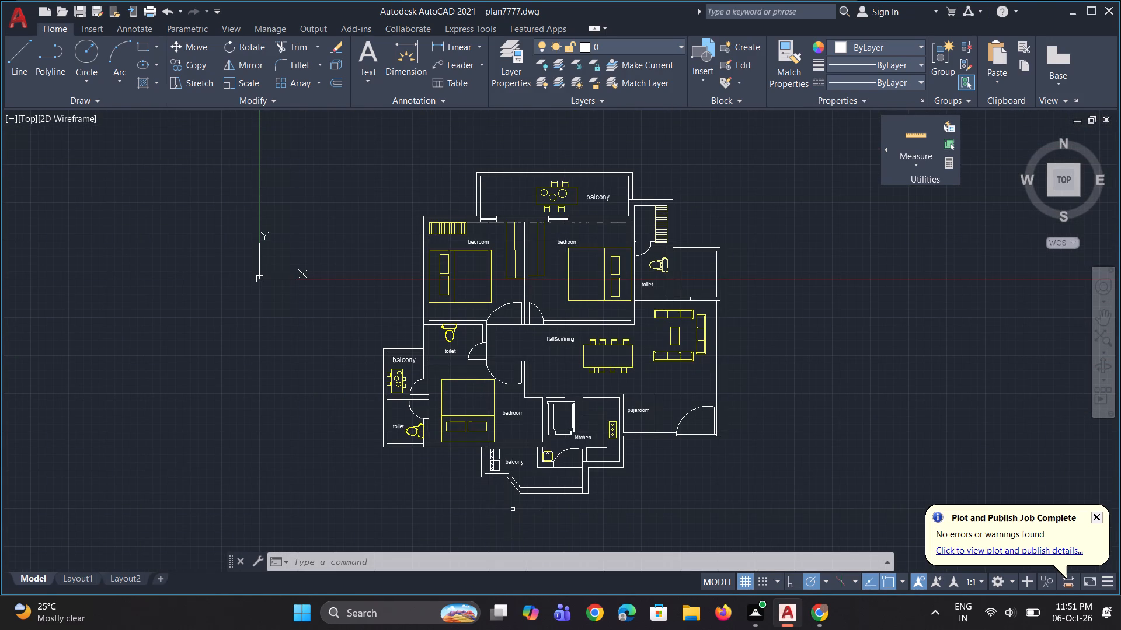
pyautogui.scroll(2, 513, 509)
pyautogui.scroll(-1, 513, 509)
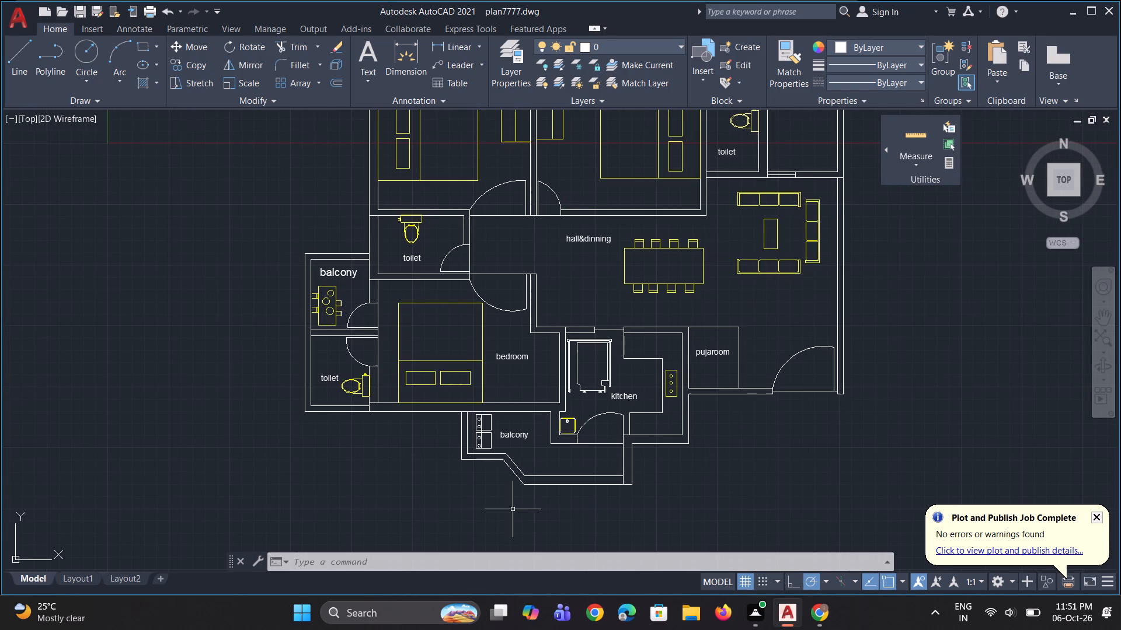
pyautogui.scroll(-1, 513, 509)
pyautogui.scroll(1, 513, 509)
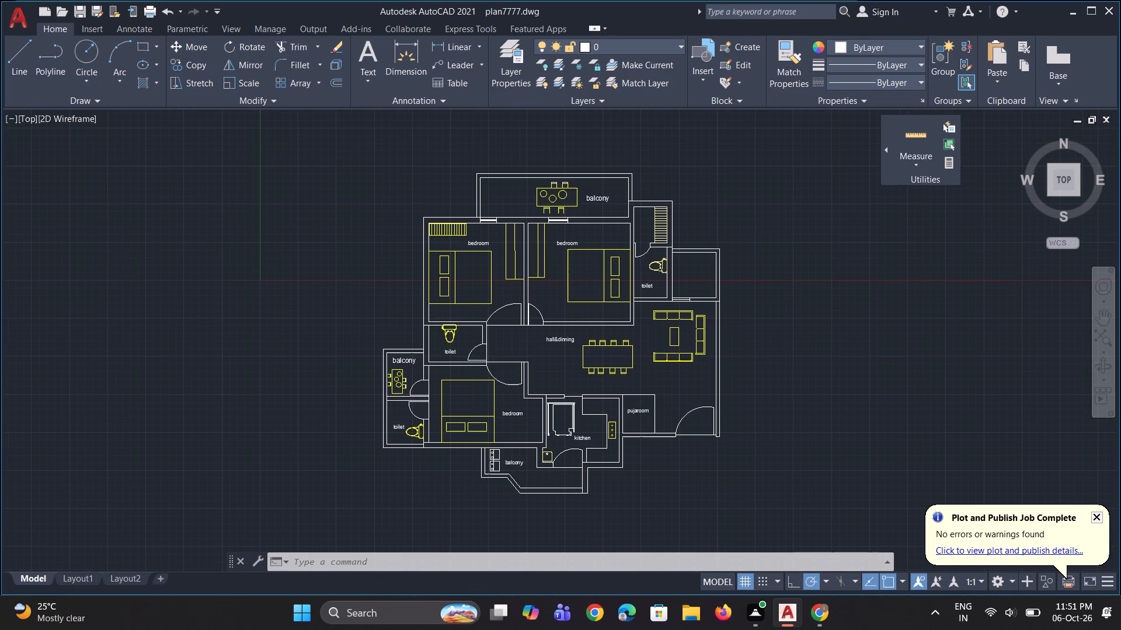
pyautogui.scroll(-2, 513, 509)
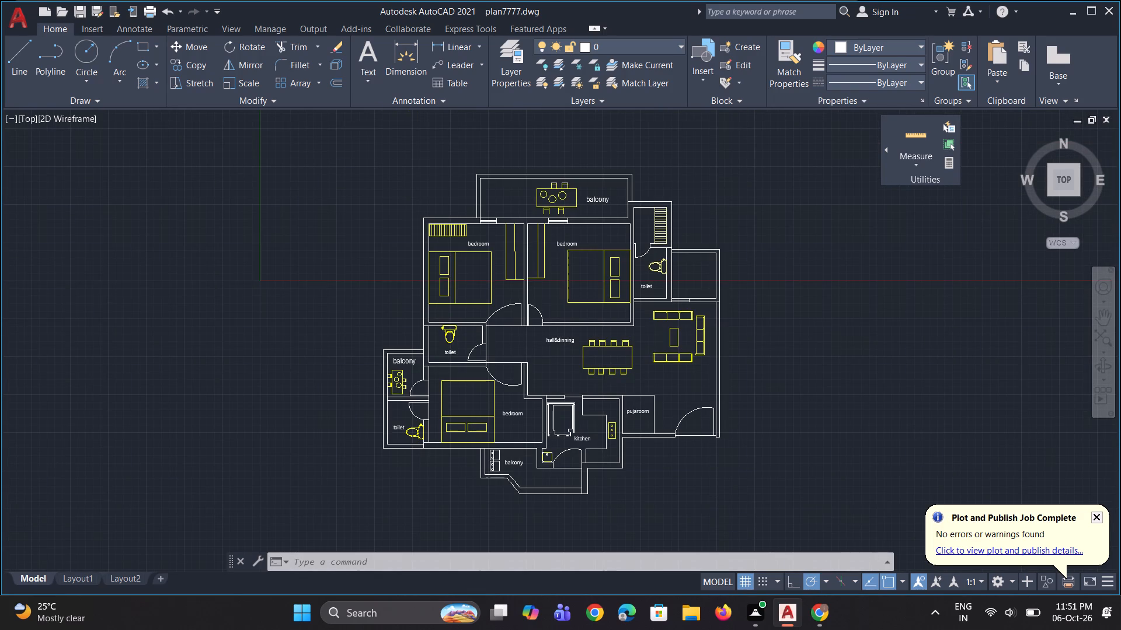
pyautogui.scroll(2, 535, 501)
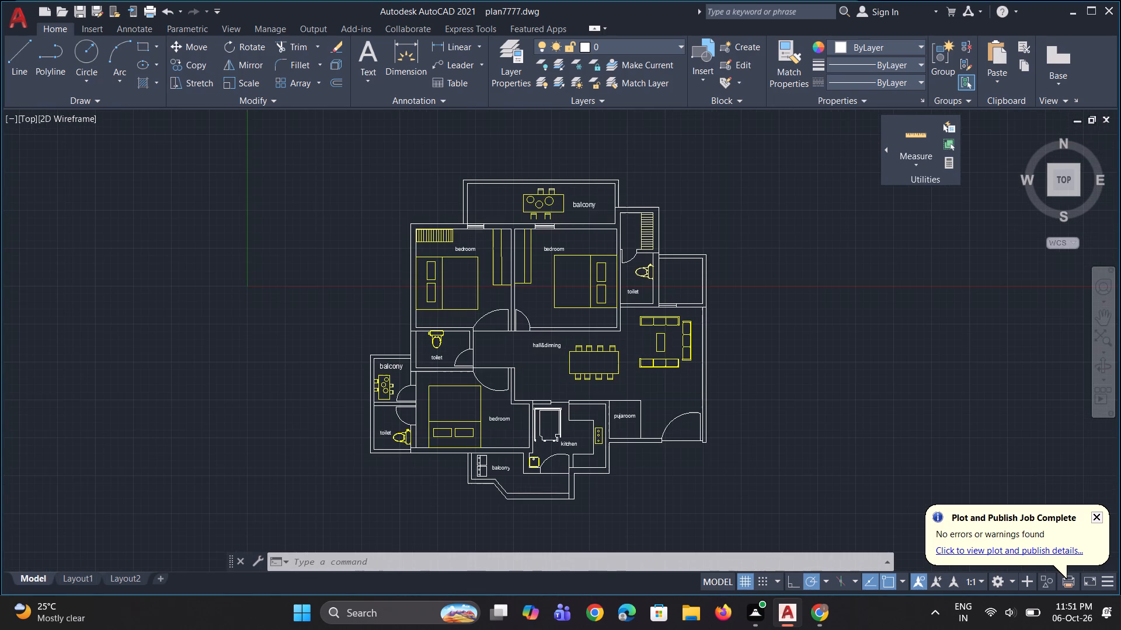
pyautogui.scroll(-1, 535, 501)
pyautogui.scroll(1, 539, 500)
pyautogui.scroll(2, 569, 428)
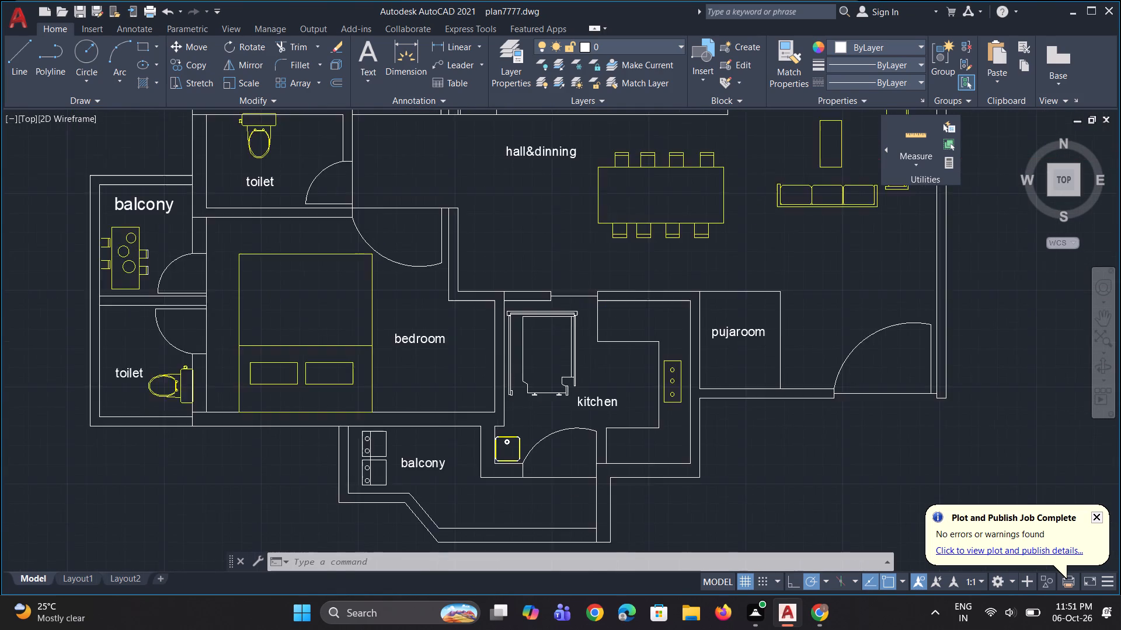
pyautogui.scroll(1, 569, 428)
pyautogui.scroll(-4, 569, 428)
pyautogui.scroll(3, 569, 428)
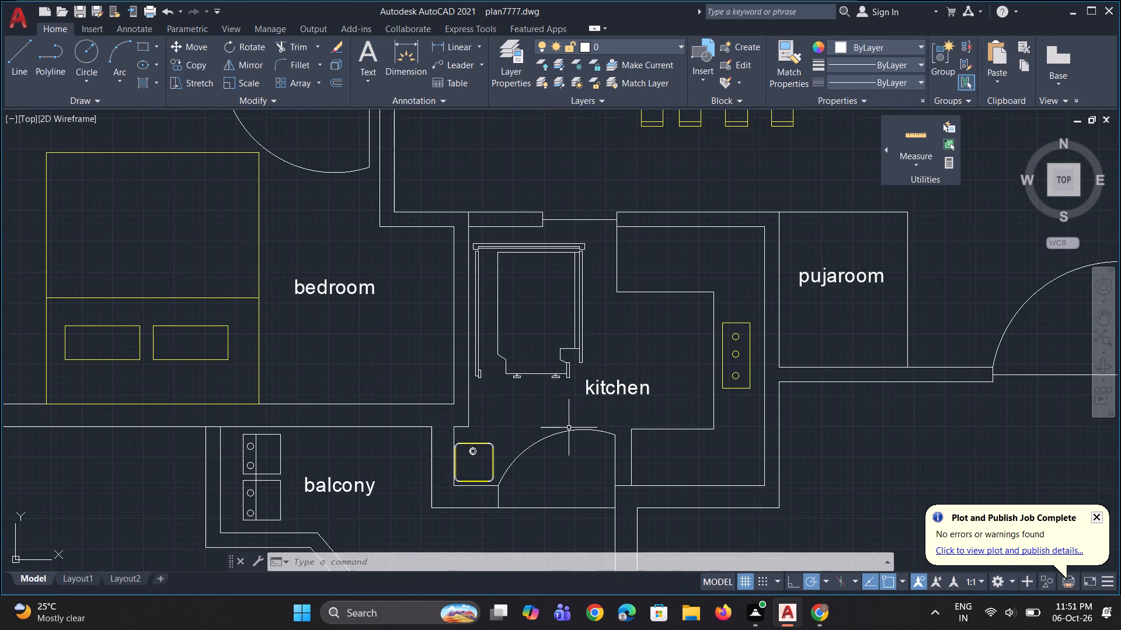
pyautogui.scroll(-3, 569, 428)
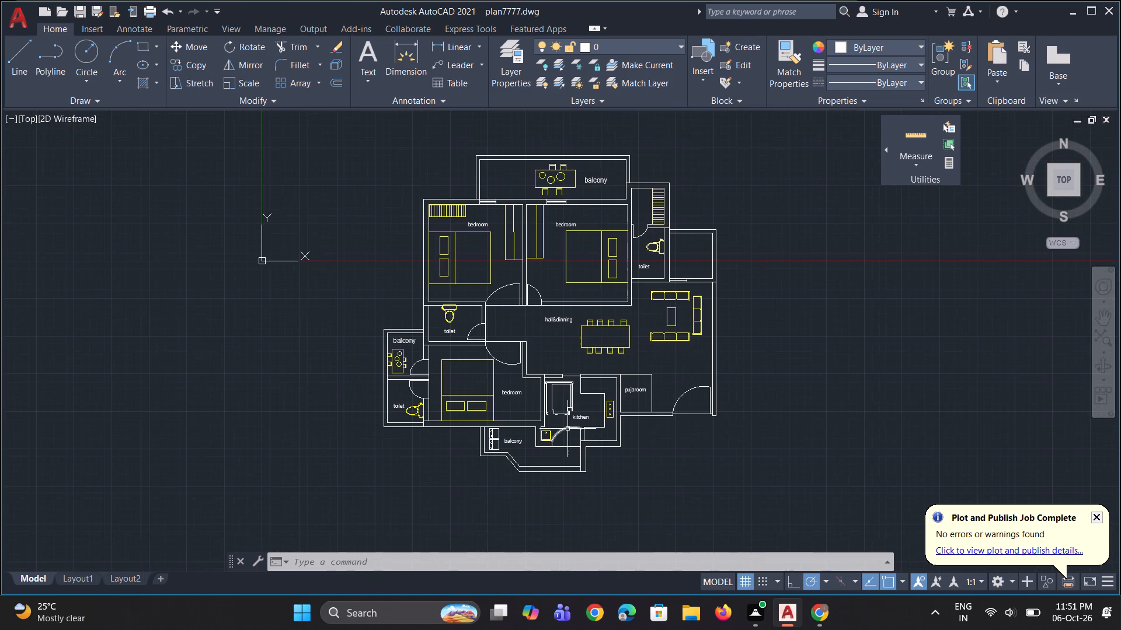
pyautogui.scroll(-1, 568, 429)
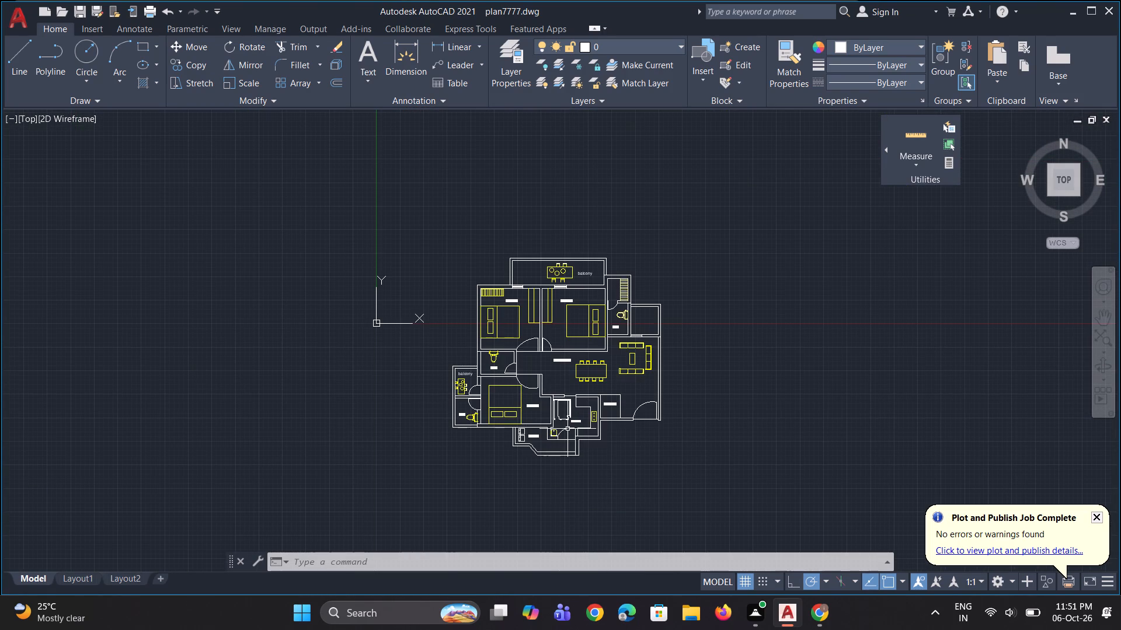
pyautogui.scroll(1, 568, 429)
pyautogui.scroll(-1, 568, 429)
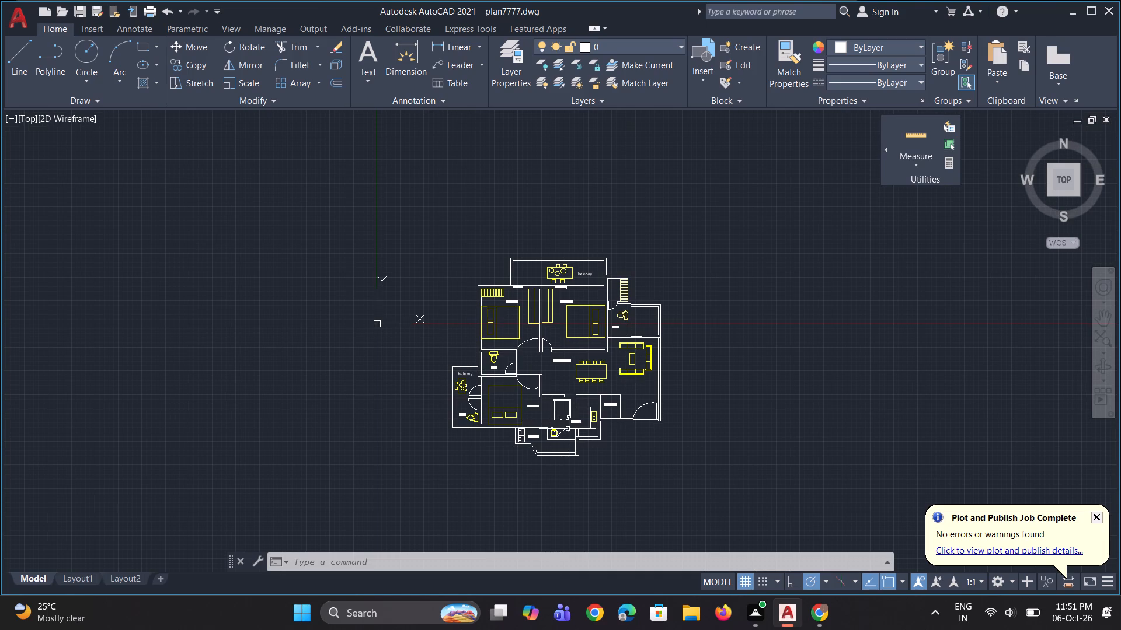
pyautogui.scroll(2, 582, 430)
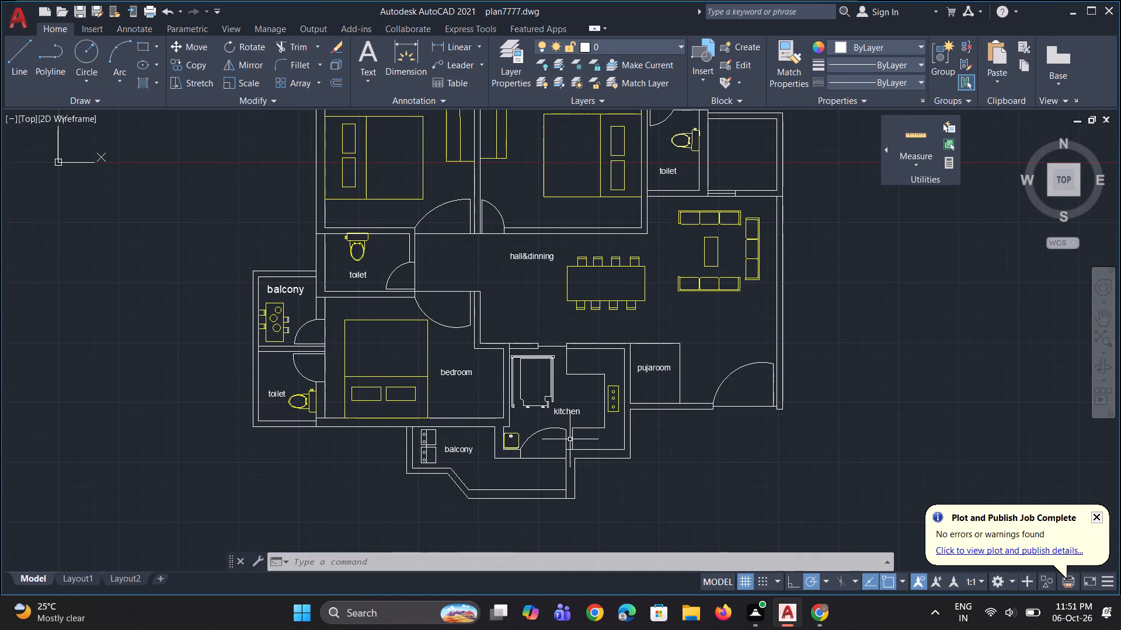
pyautogui.scroll(1, 569, 439)
pyautogui.scroll(-2, 553, 446)
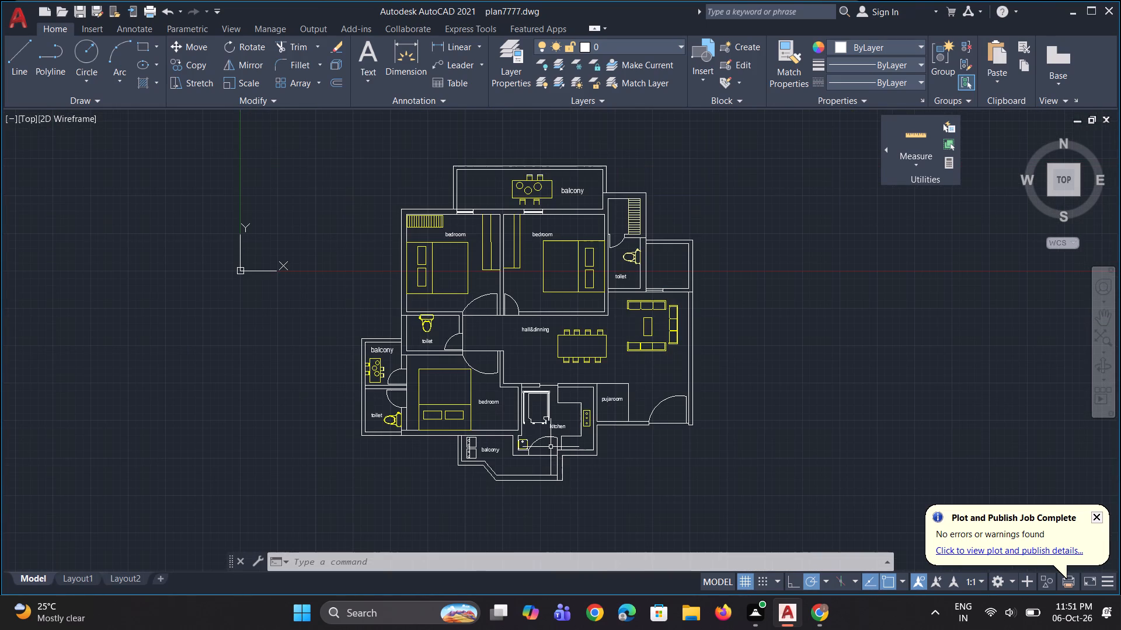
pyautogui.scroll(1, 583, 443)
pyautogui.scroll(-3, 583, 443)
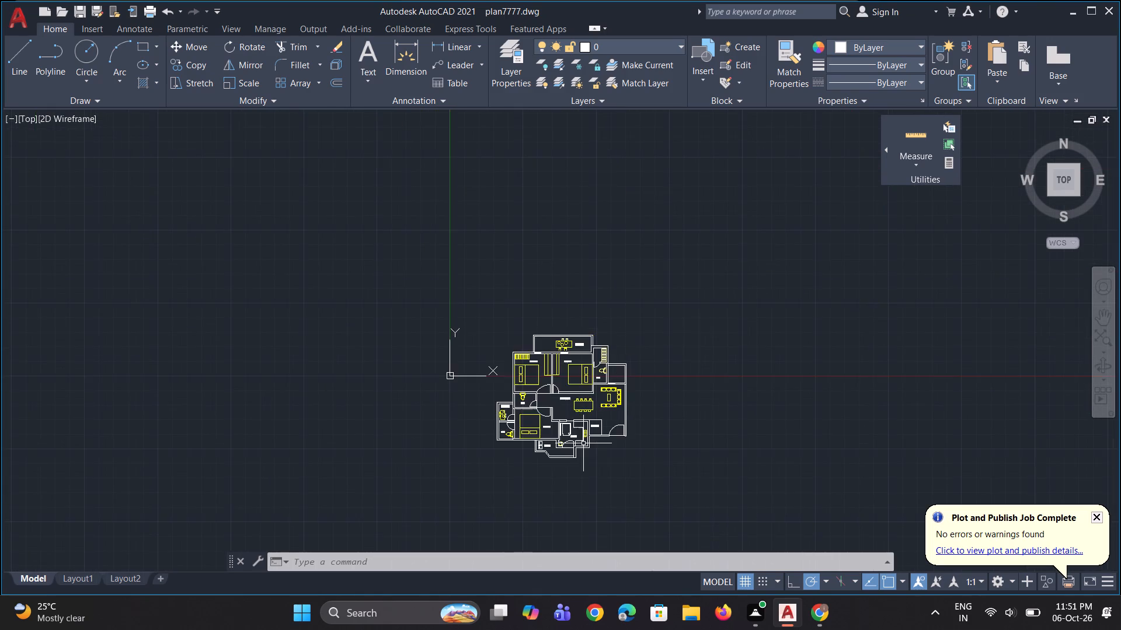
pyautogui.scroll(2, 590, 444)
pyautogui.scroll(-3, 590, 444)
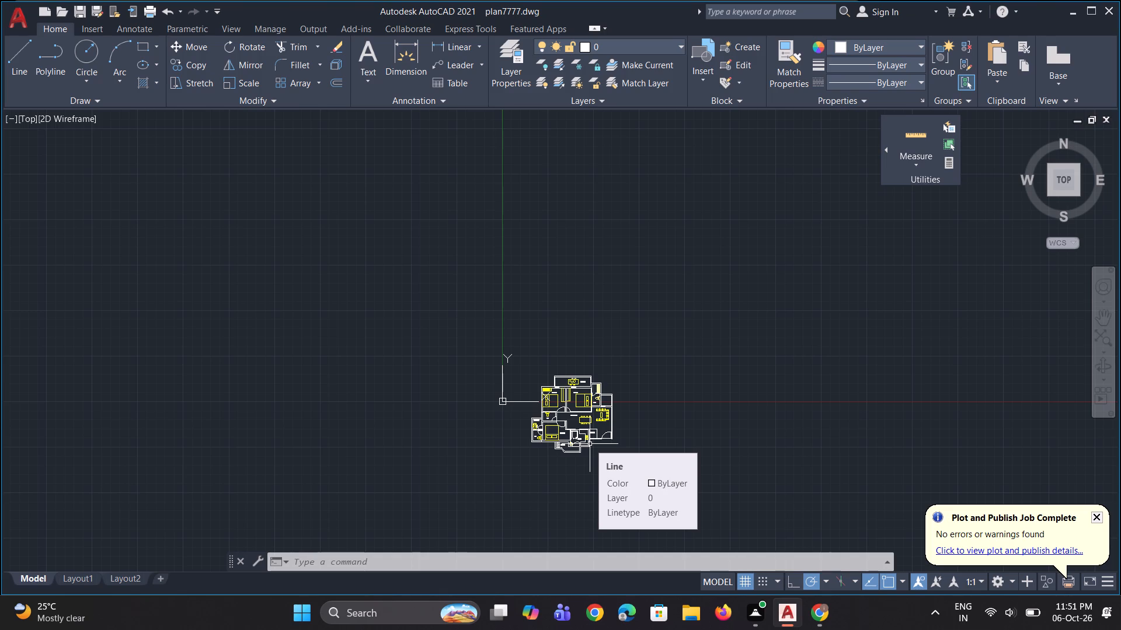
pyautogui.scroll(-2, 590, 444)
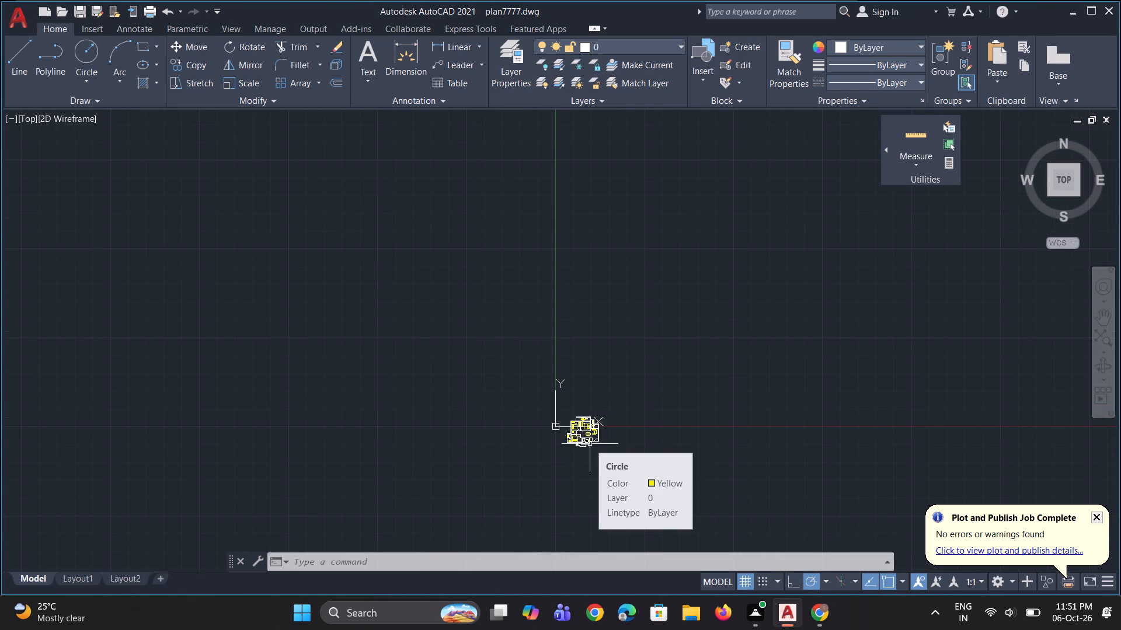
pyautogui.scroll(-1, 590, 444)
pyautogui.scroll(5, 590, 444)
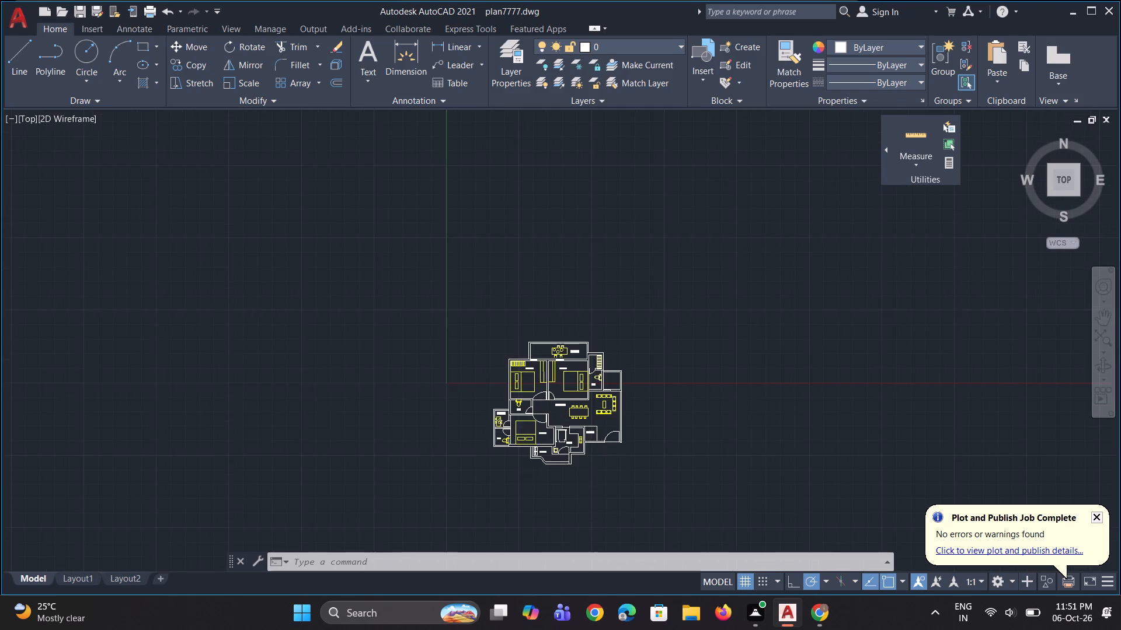
# Review the apartment layout once more, checking the hall and dining area, the bedrooms, toilets and kitchen.
pyautogui.scroll(2, 590, 444)
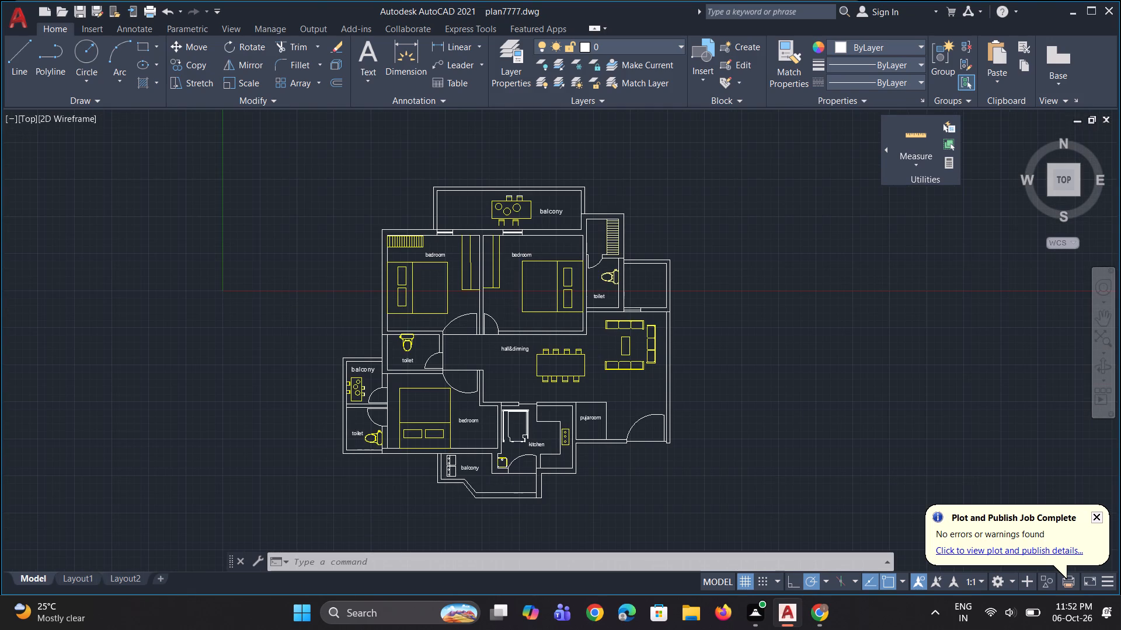
pyautogui.scroll(-1, 590, 444)
pyautogui.scroll(1, 571, 399)
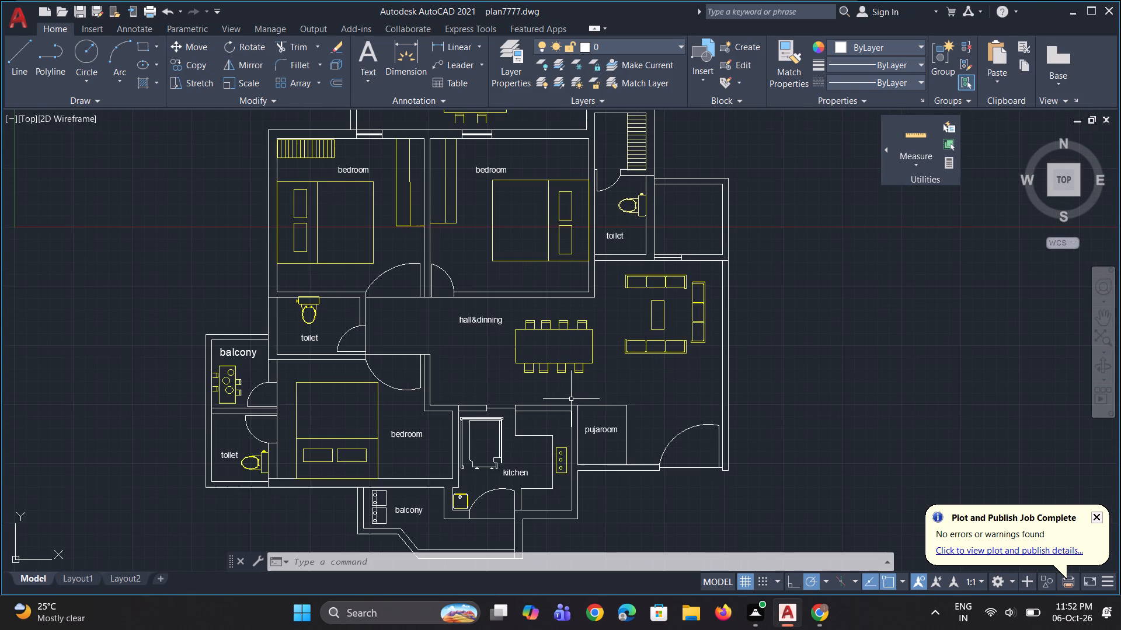
pyautogui.scroll(-1, 571, 399)
pyautogui.scroll(-1, 460, 386)
pyautogui.scroll(2, 459, 414)
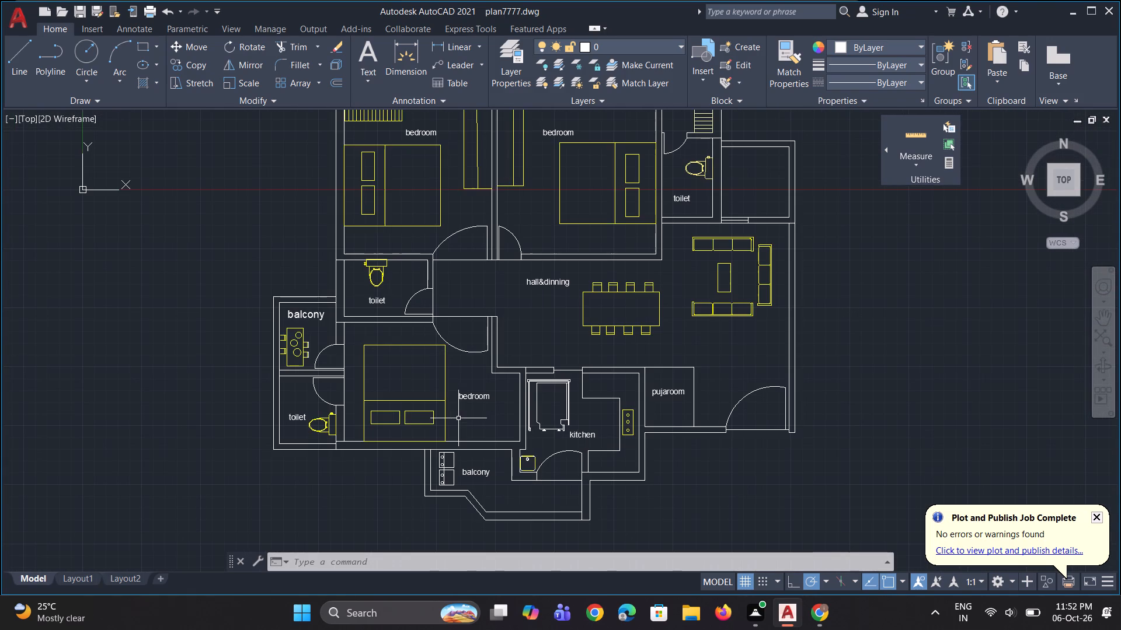
pyautogui.scroll(-1, 535, 433)
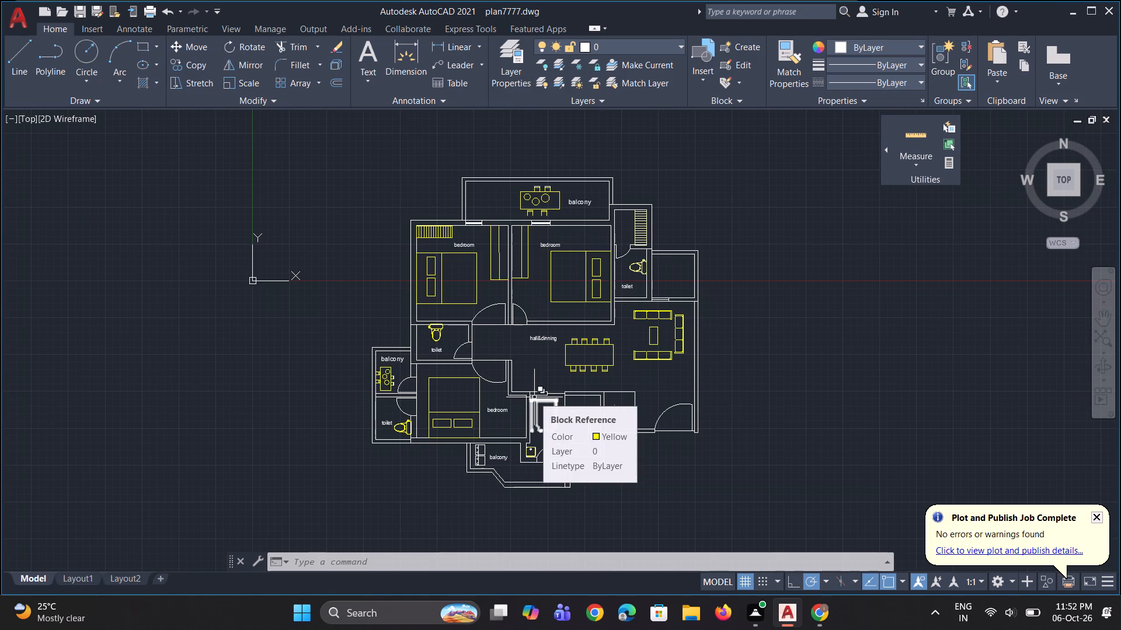
pyautogui.scroll(-1, 534, 397)
pyautogui.scroll(1, 534, 393)
pyautogui.scroll(1, 514, 349)
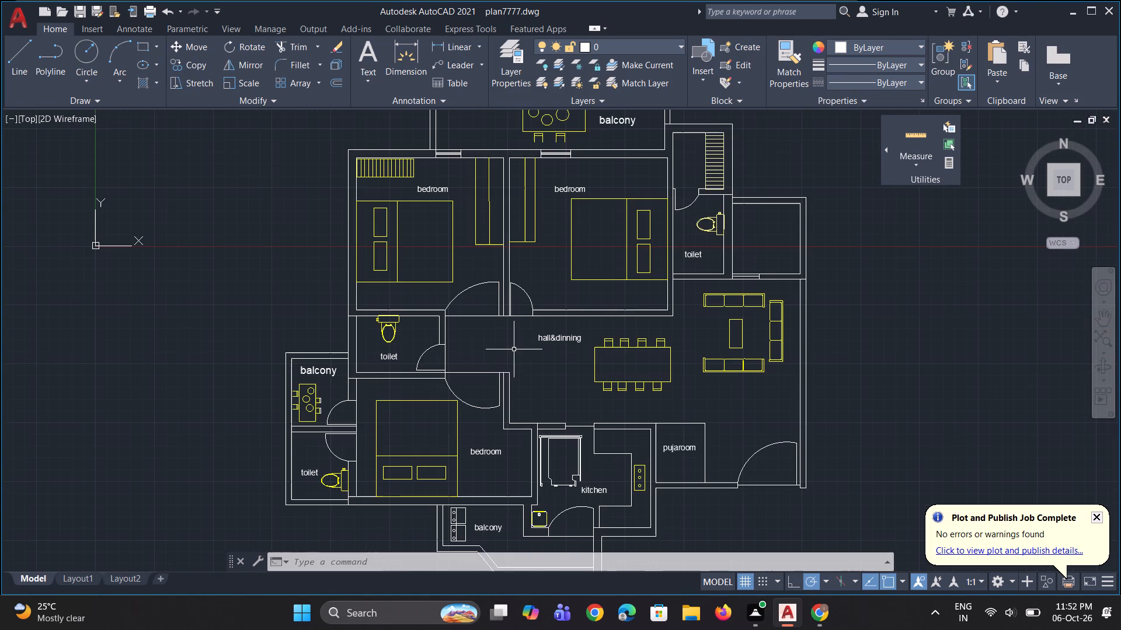
pyautogui.scroll(-1, 495, 371)
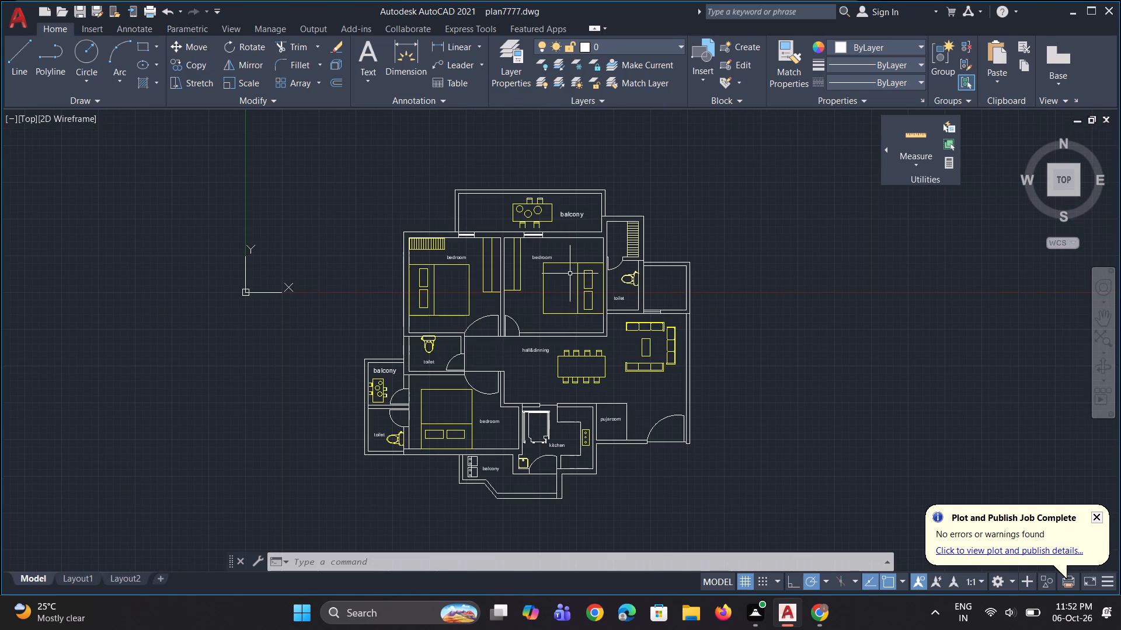
pyautogui.scroll(-1, 570, 274)
pyautogui.scroll(1, 577, 296)
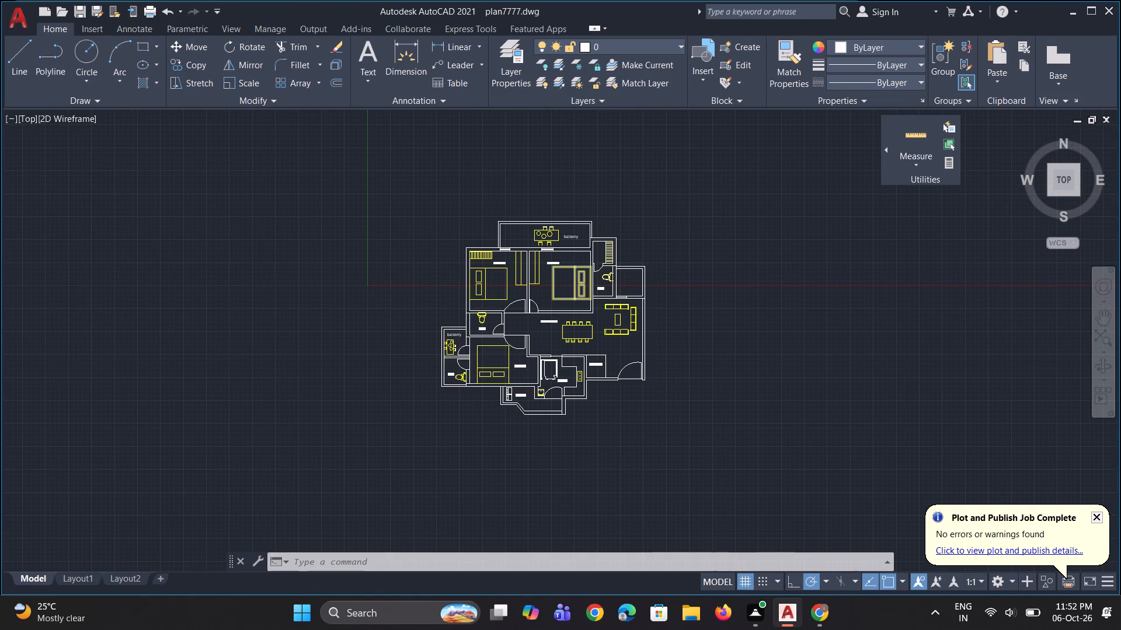
pyautogui.scroll(-1, 441, 307)
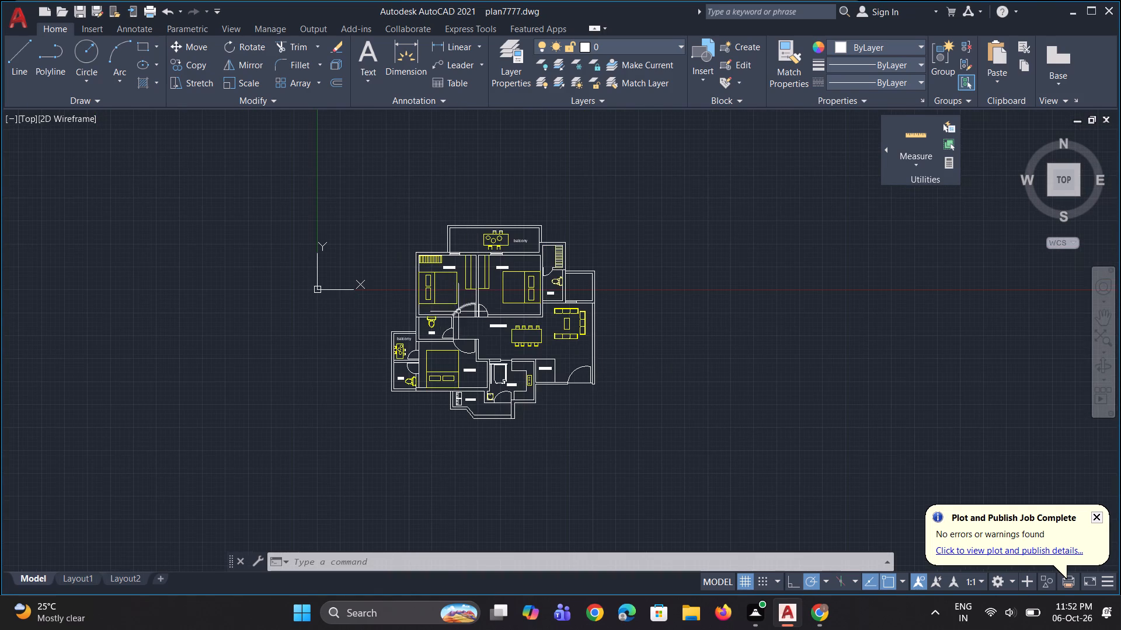
pyautogui.scroll(1, 459, 311)
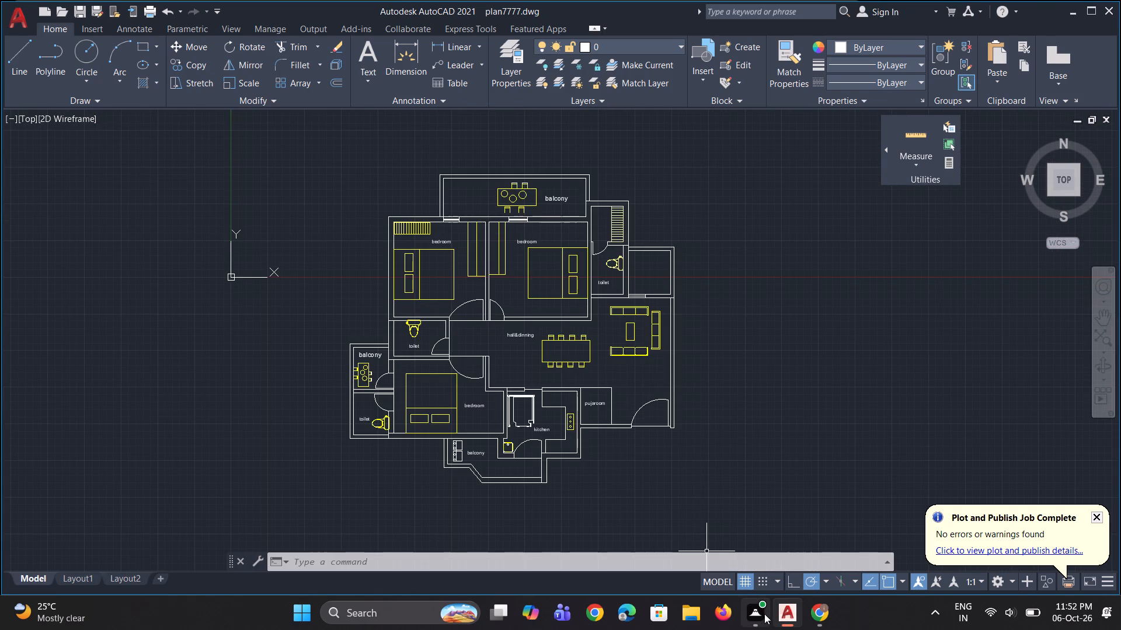
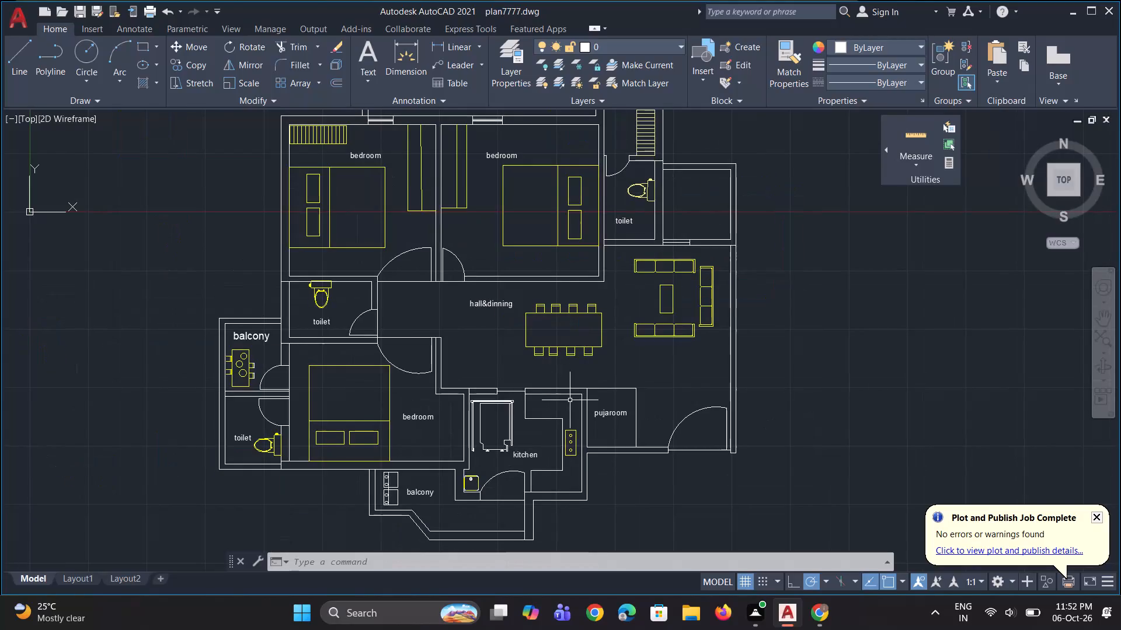
# Check the complete apartment floor plan from its overall outline to the room layout around the kitchen, pujaroom and hall.
pyautogui.scroll(-2, 570, 400)
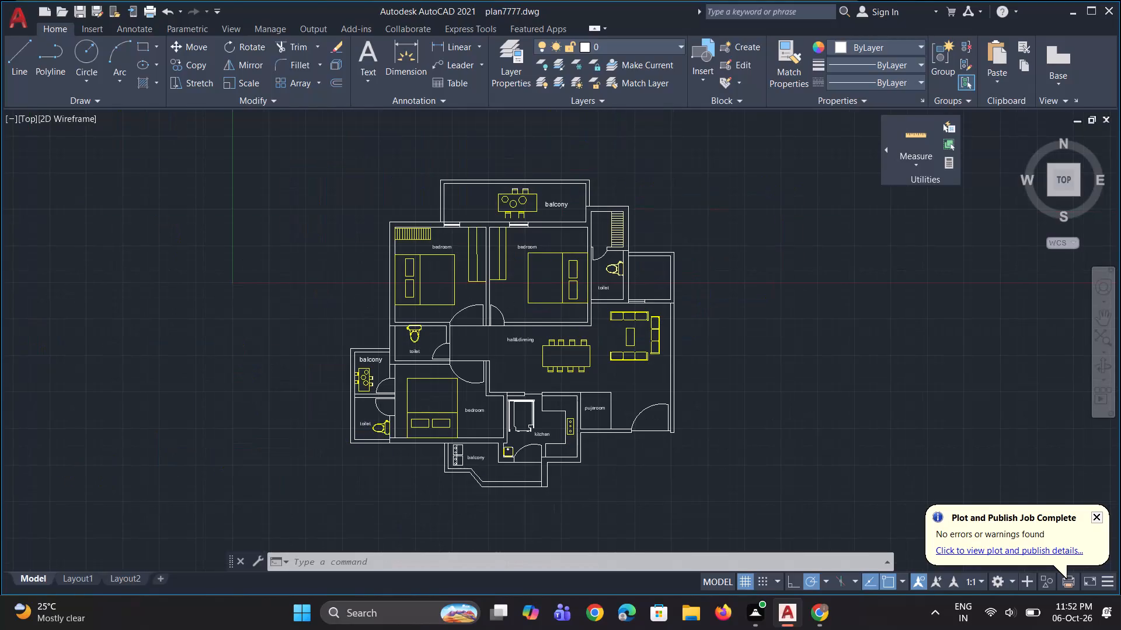
pyautogui.scroll(2, 570, 400)
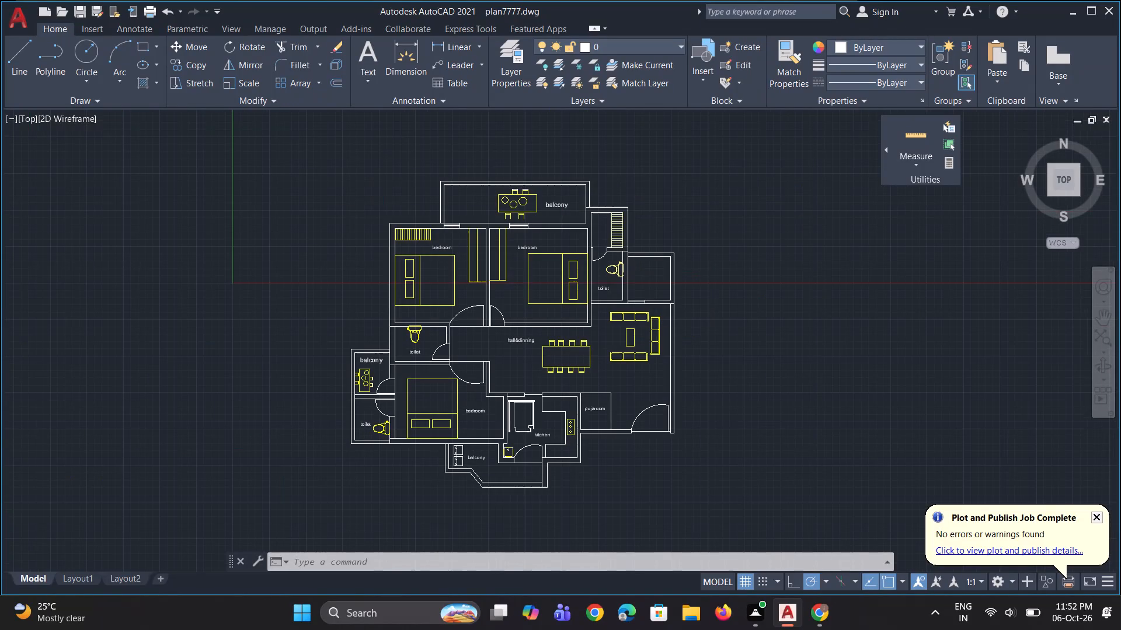
pyautogui.scroll(-2, 570, 400)
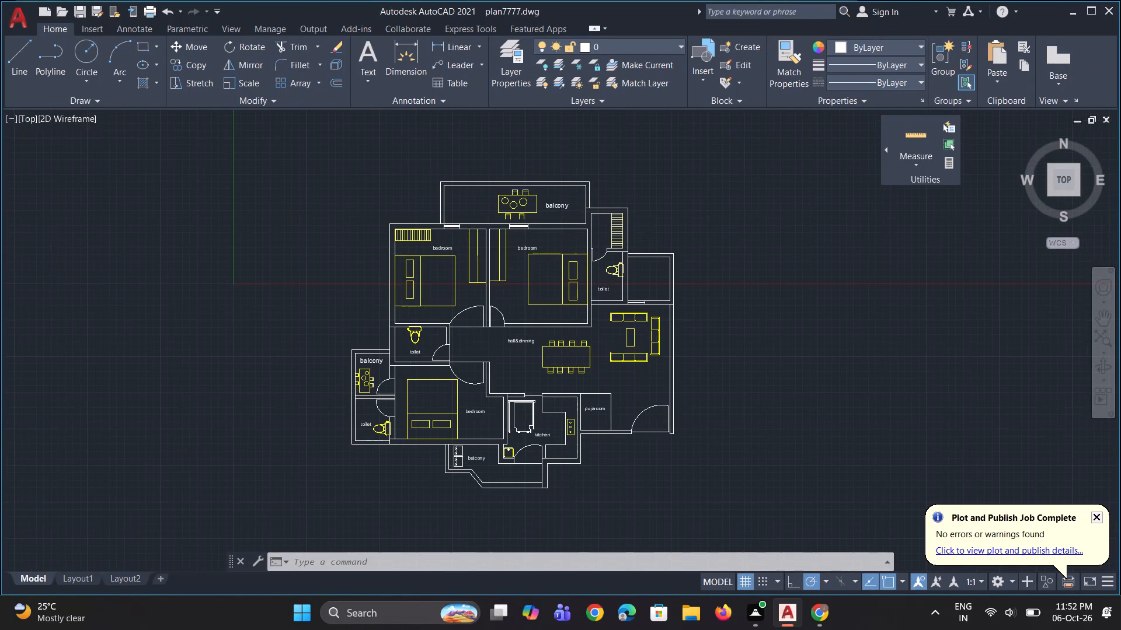
pyautogui.scroll(-1, 570, 400)
pyautogui.scroll(2, 570, 400)
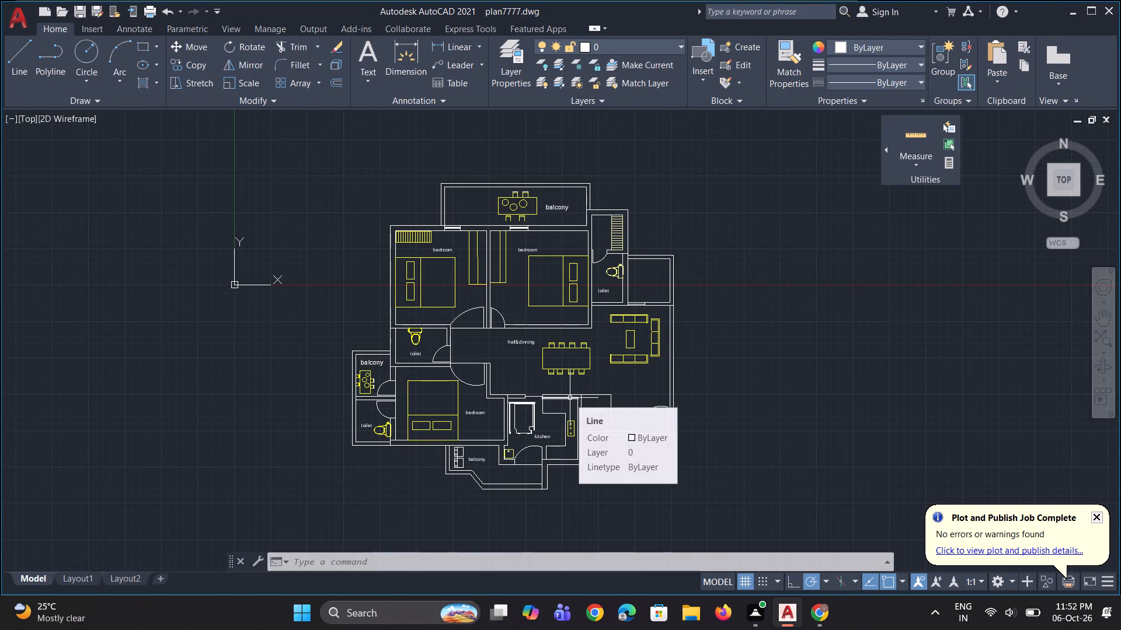
pyautogui.scroll(-1, 570, 398)
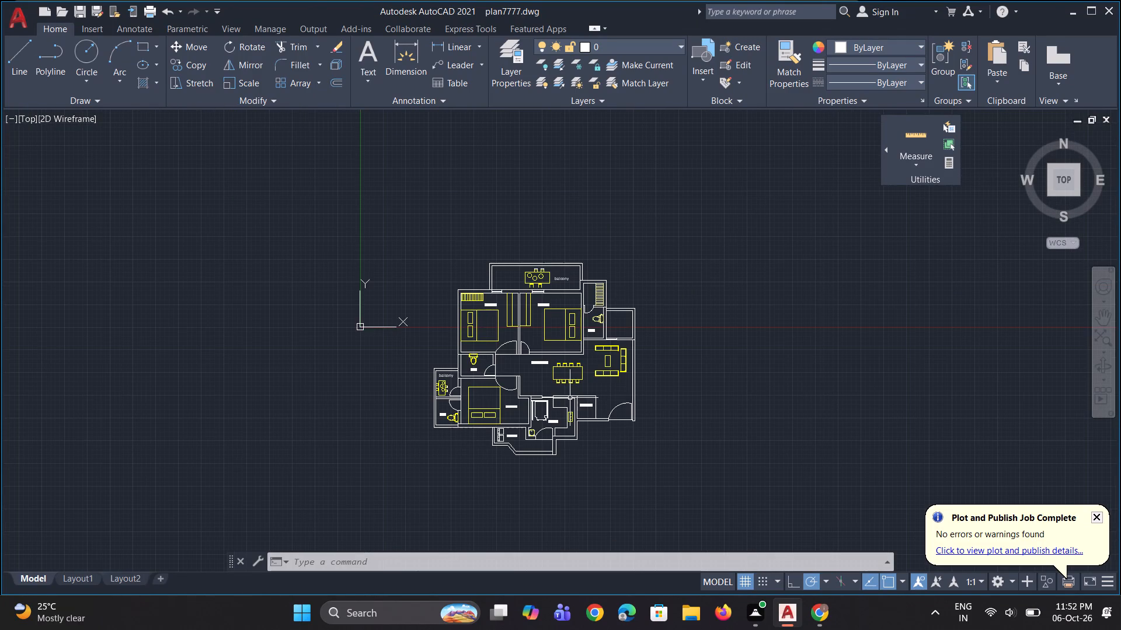
pyautogui.scroll(2, 570, 398)
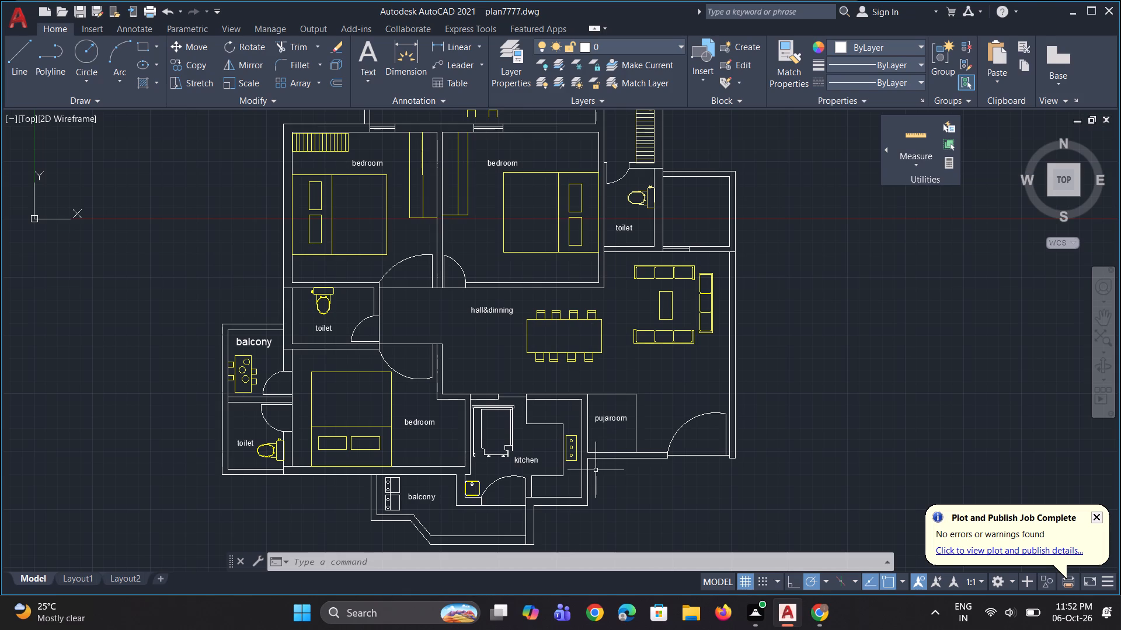
pyautogui.scroll(-2, 518, 445)
pyautogui.scroll(1, 518, 445)
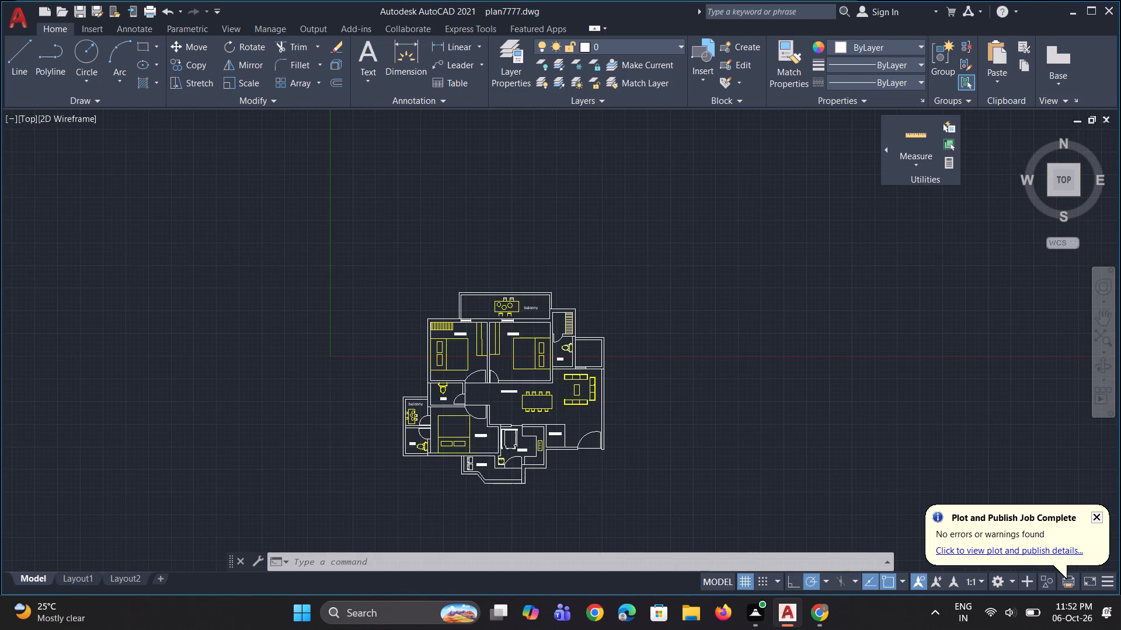
pyautogui.scroll(-1, 518, 444)
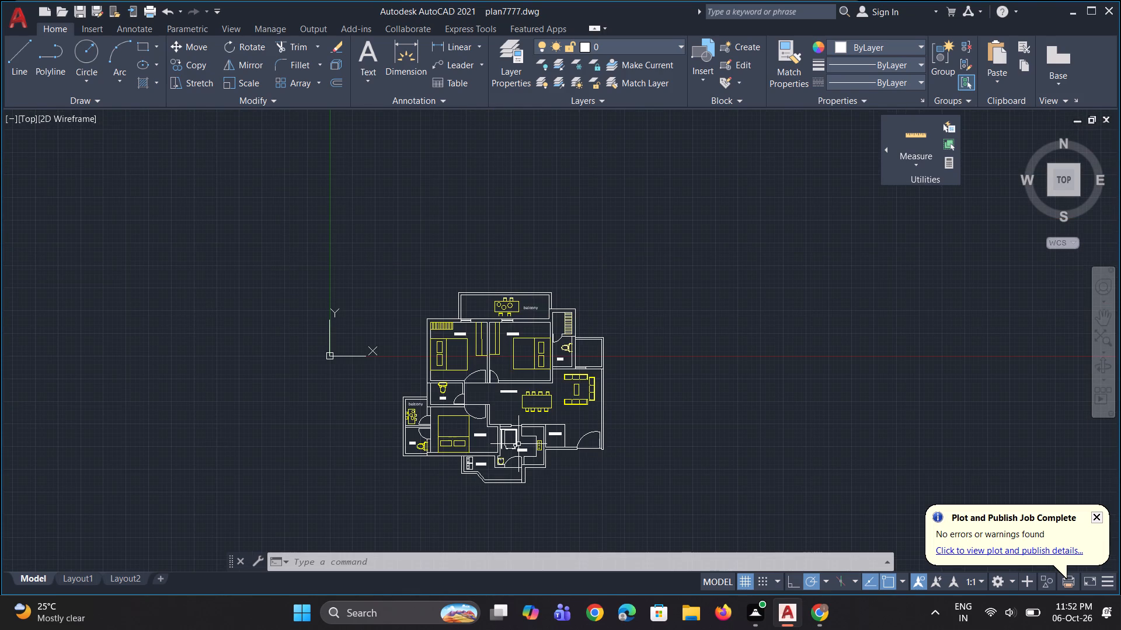